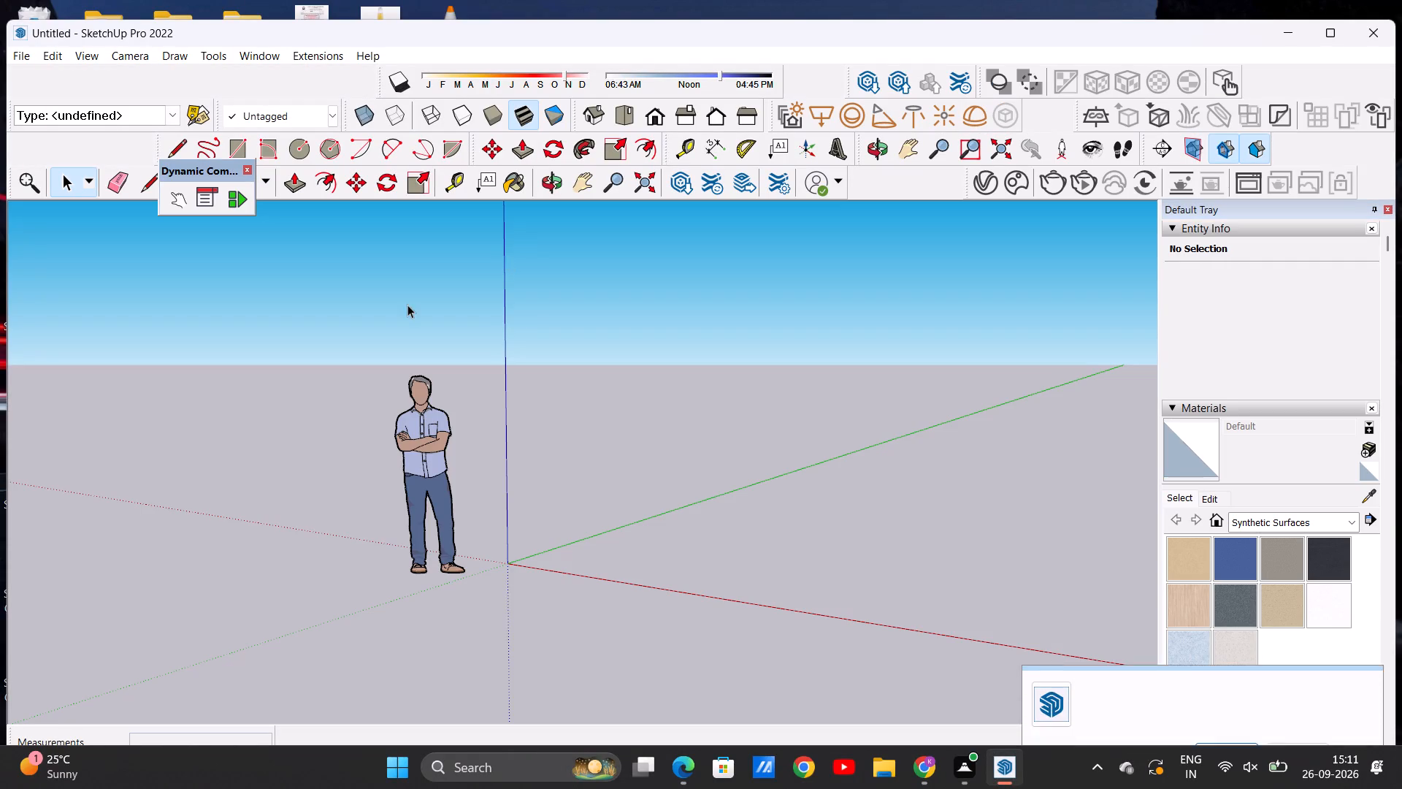
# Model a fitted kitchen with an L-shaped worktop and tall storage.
# In top view, draw a ground-plane rectangle about 13' by 8' for the kitchen floor, near the origin.
pyautogui.click(618, 109)
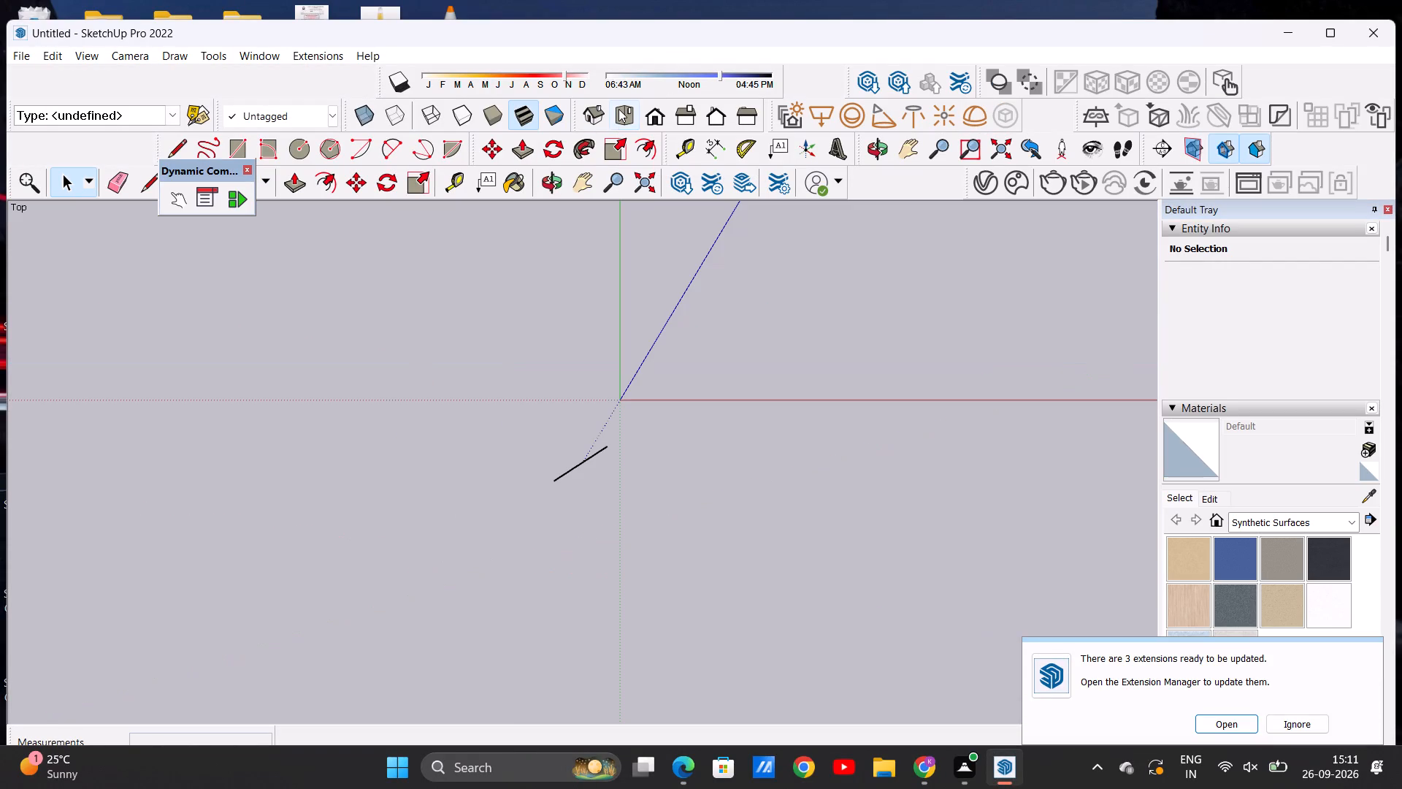
pyautogui.scroll(5, 1040, 256)
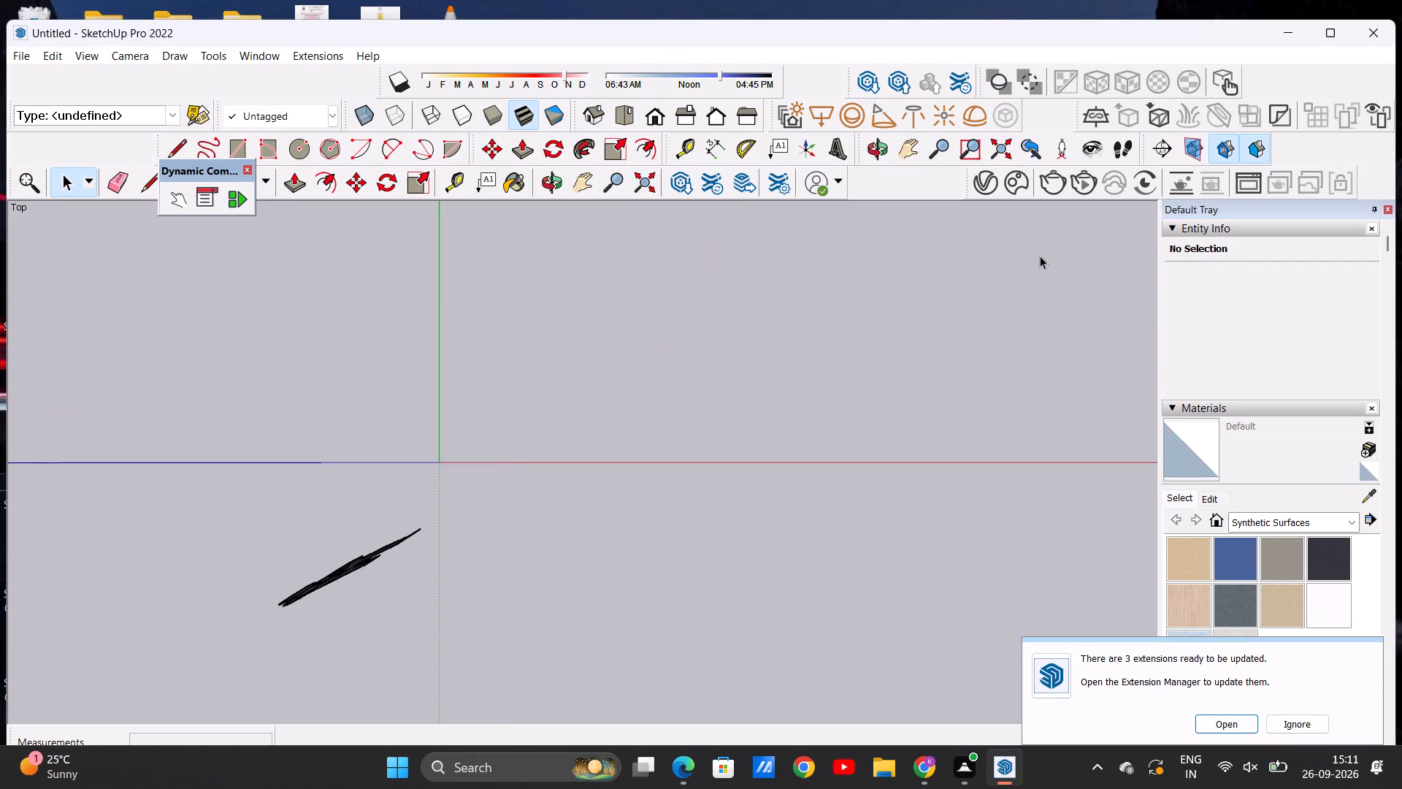
pyautogui.scroll(6, 1040, 256)
pyautogui.click(581, 186)
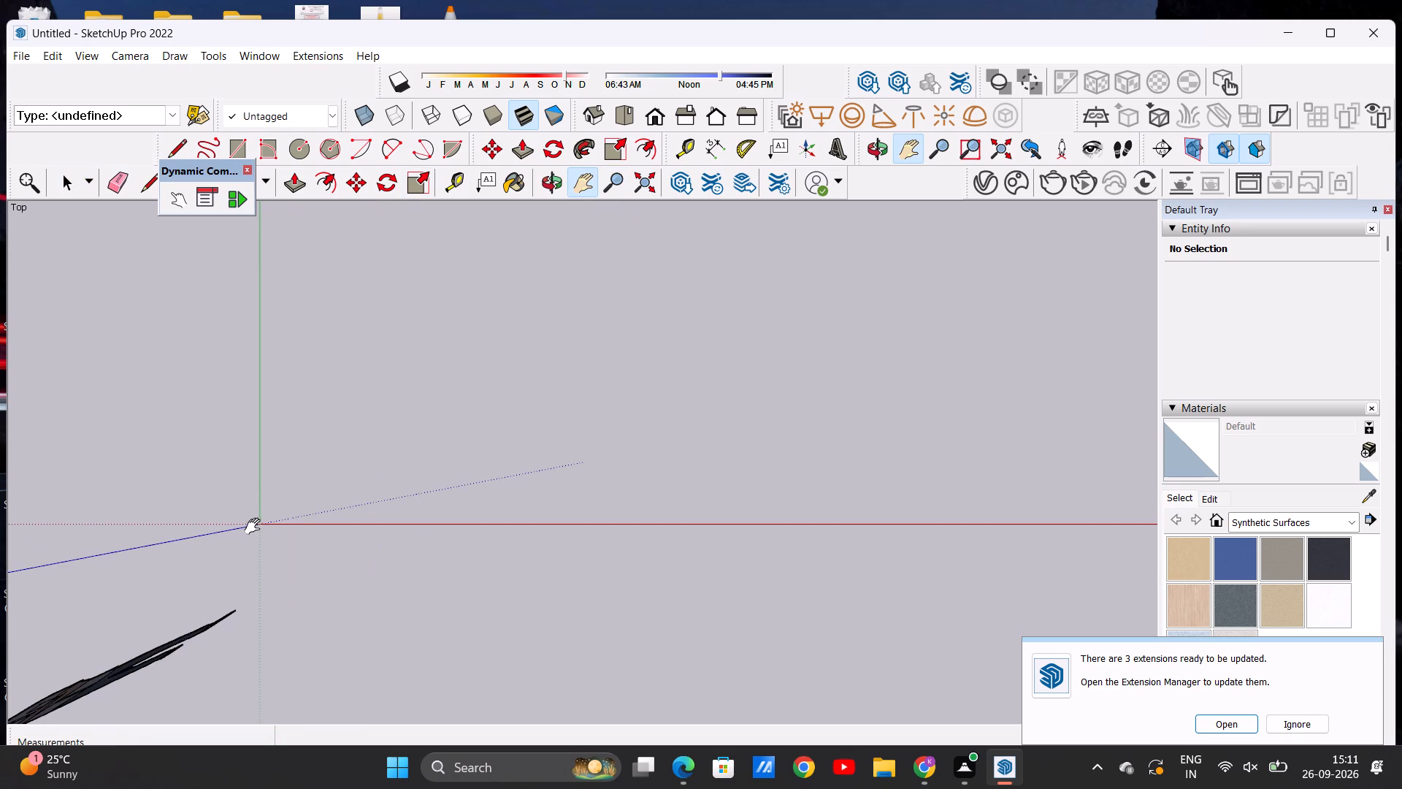
pyautogui.moveTo(268, 520); pyautogui.dragTo(121, 700)
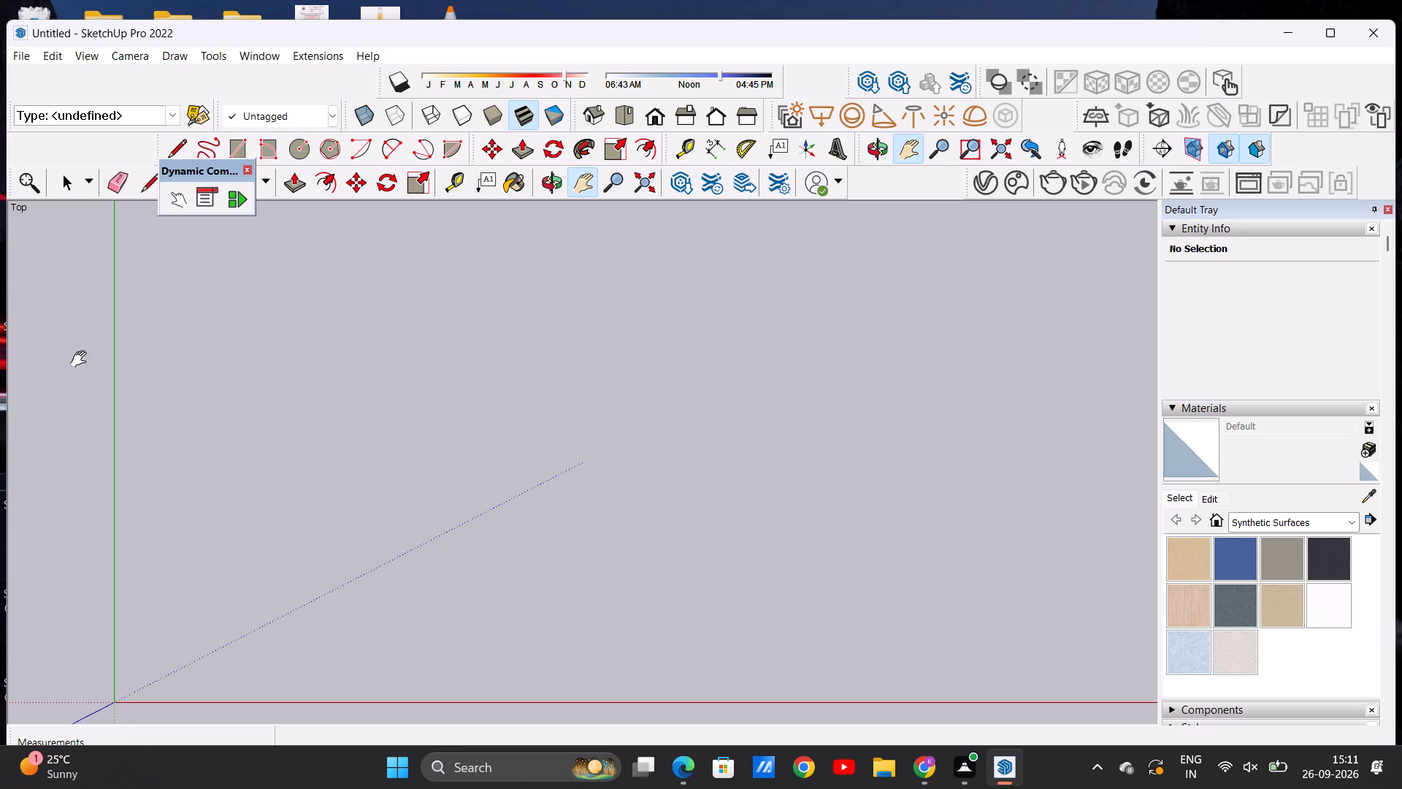
pyautogui.press('space')
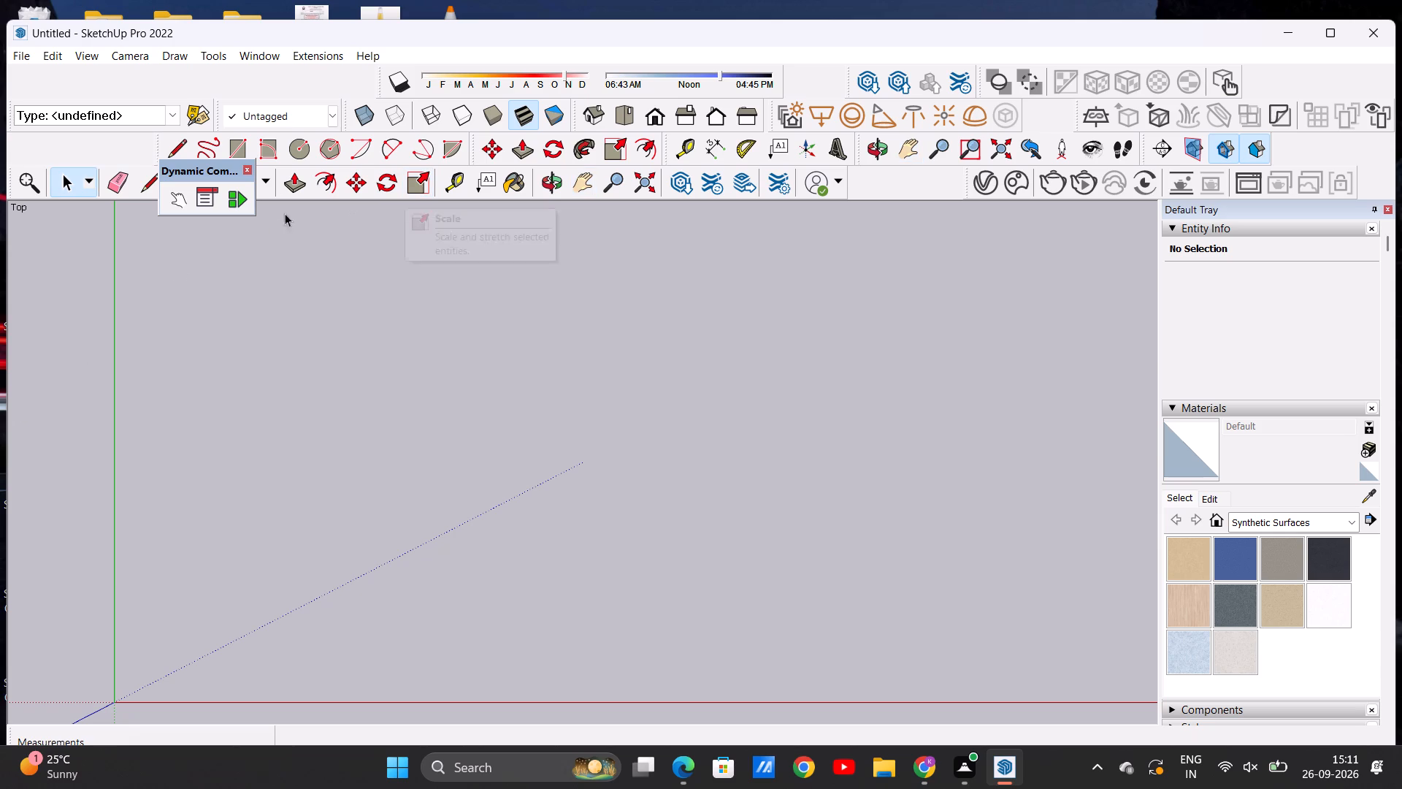
pyautogui.click(234, 142)
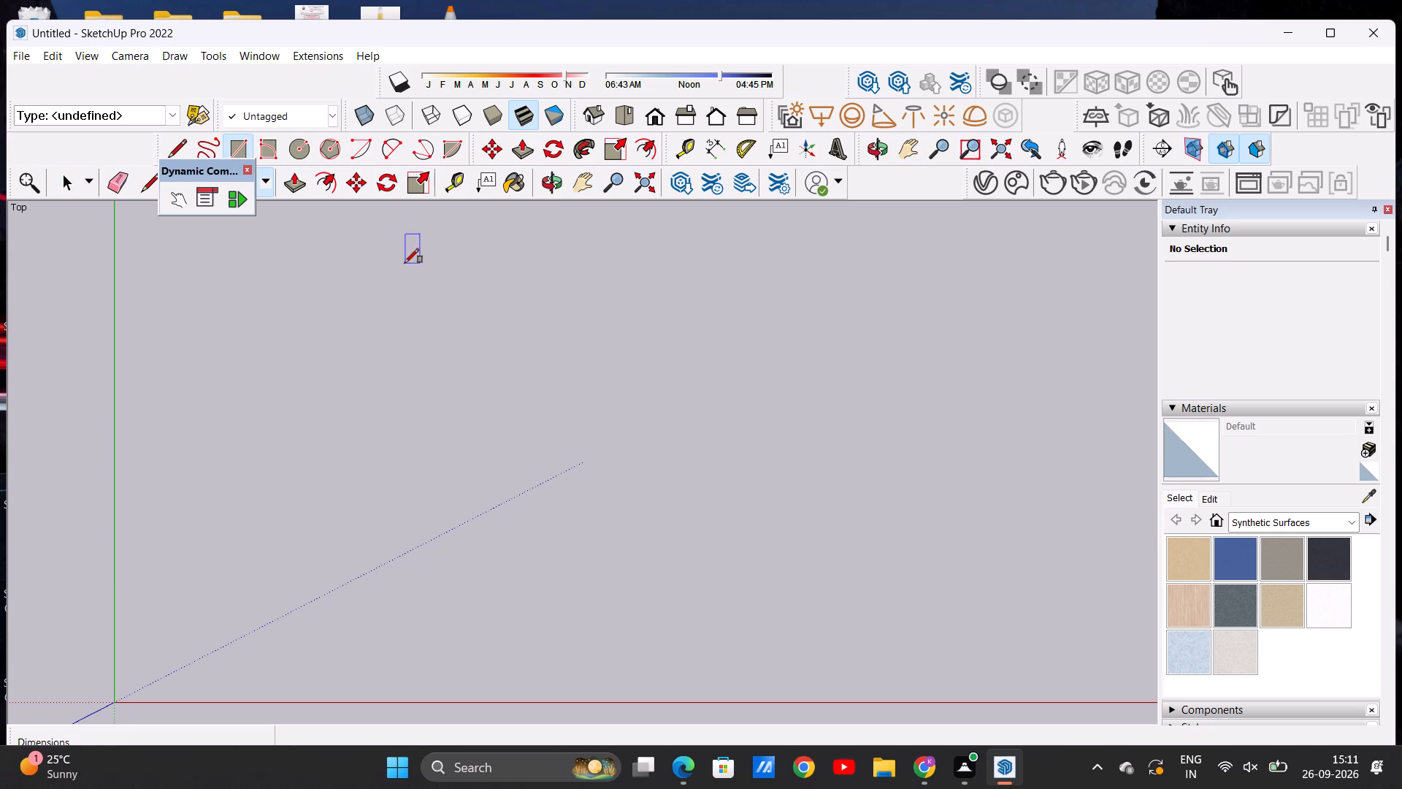
pyautogui.click(360, 227)
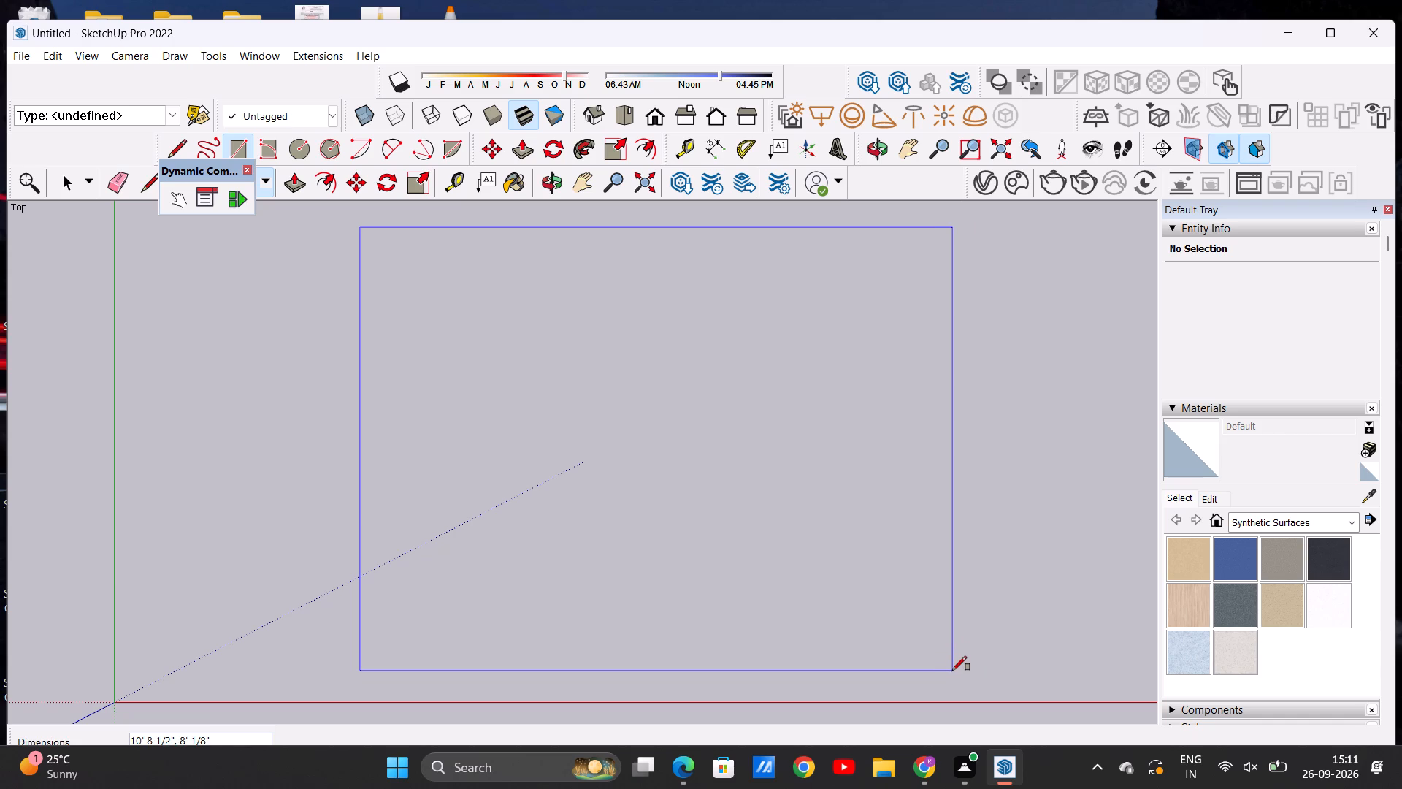
pyautogui.click(1082, 668)
pyautogui.press('space')
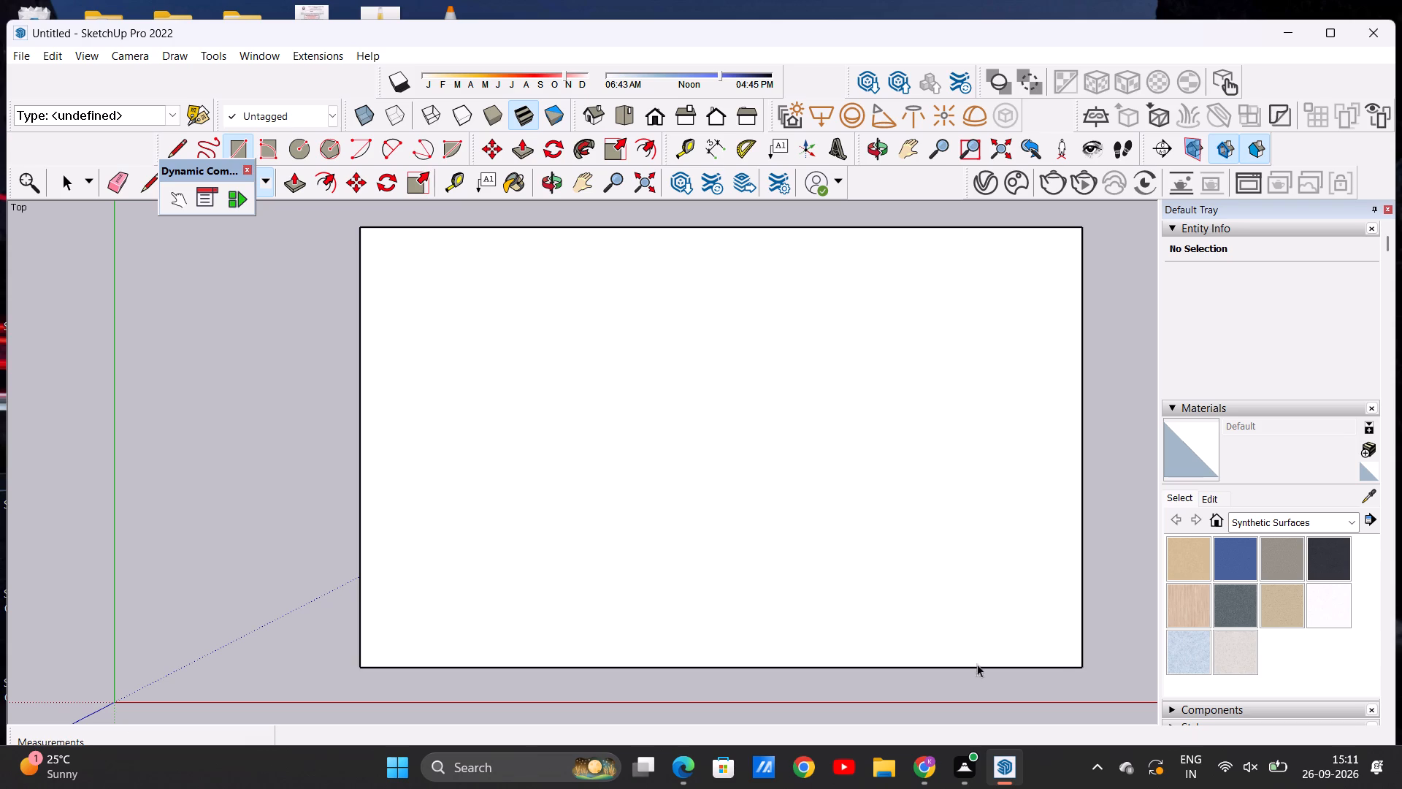
# Move the whole floor rectangle, face and edges, diagonally about 11' 8" farther from the origin.
pyautogui.scroll(-13, 472, 347)
pyautogui.moveTo(507, 495); pyautogui.dragTo(484, 346, button='middle')
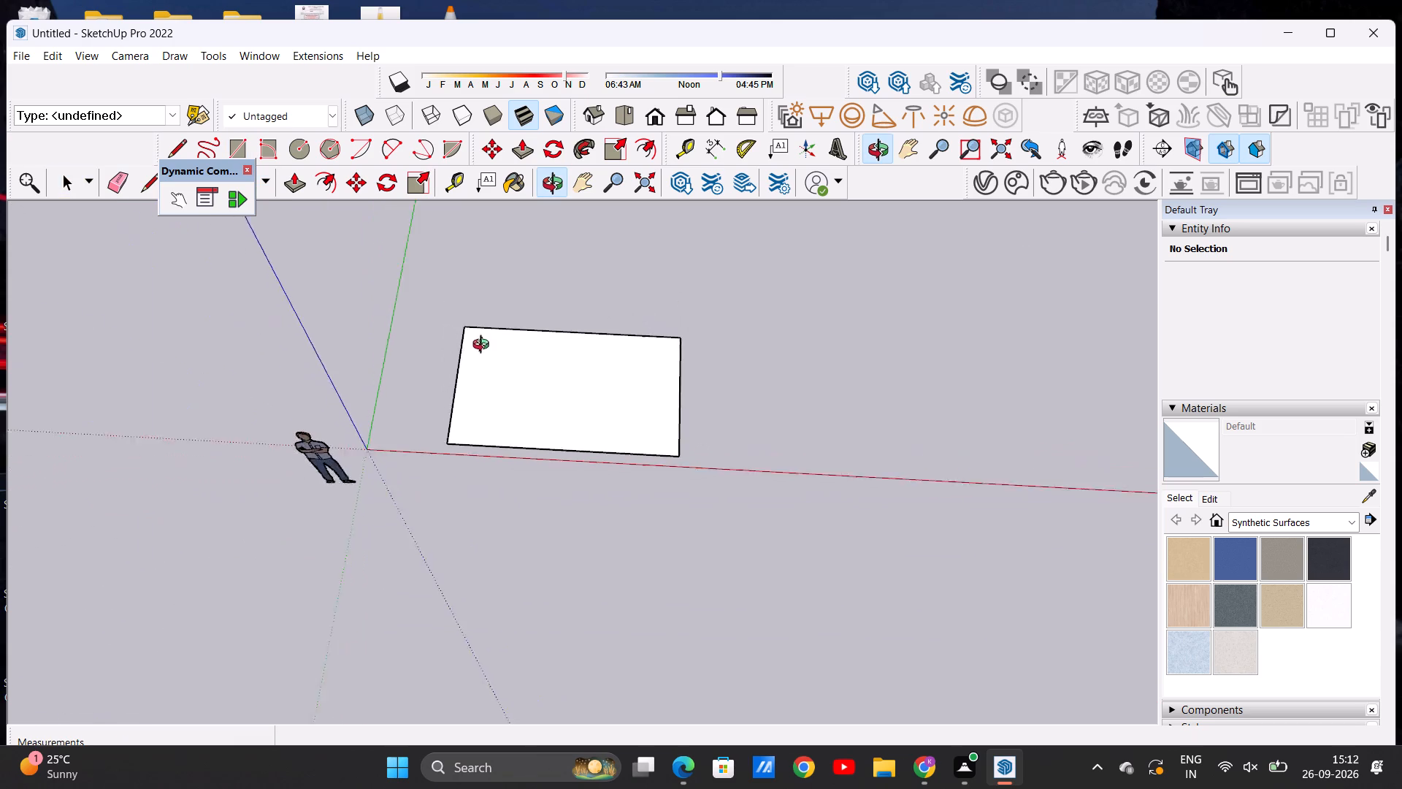
pyautogui.moveTo(484, 346); pyautogui.dragTo(516, 470, button='middle')
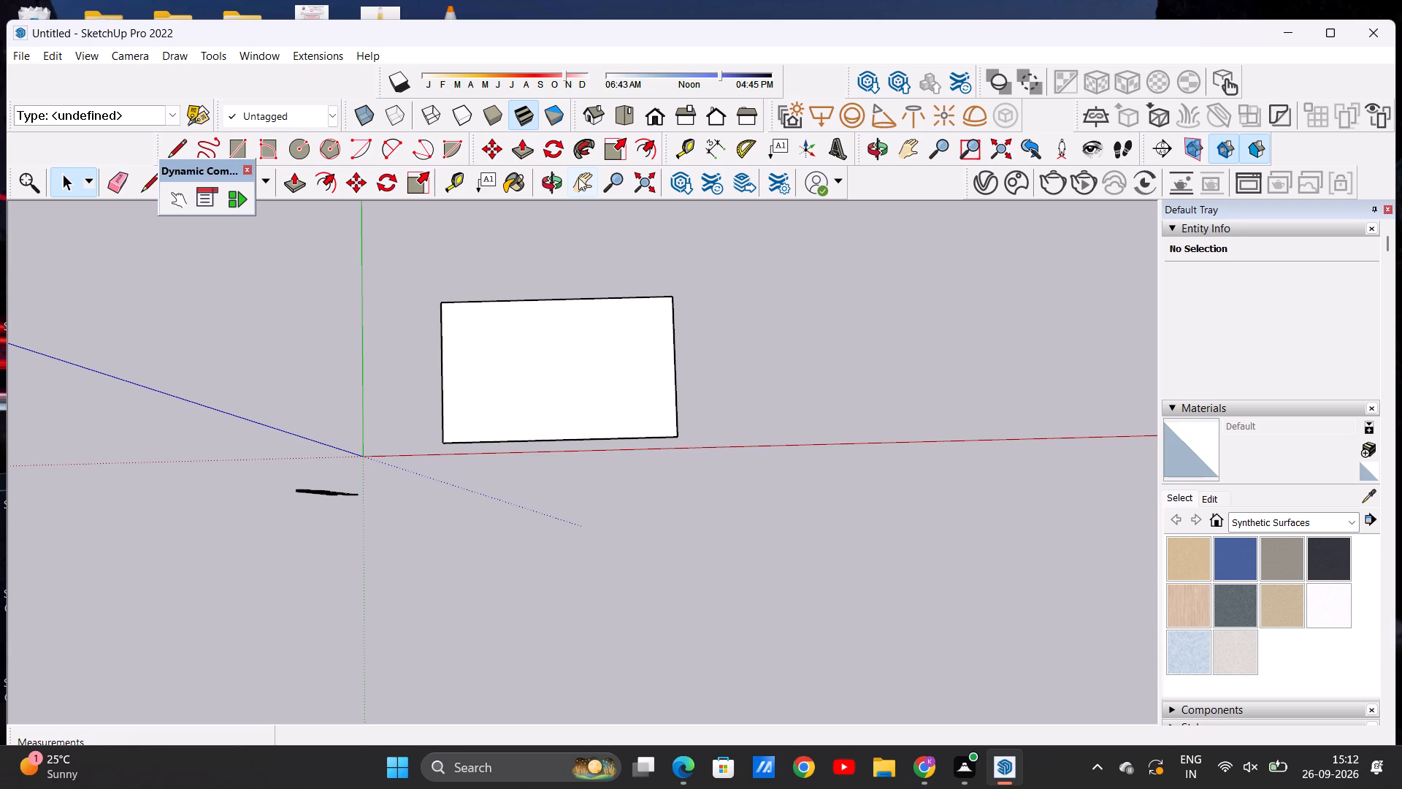
pyautogui.click(578, 178)
pyautogui.moveTo(363, 453); pyautogui.dragTo(266, 606)
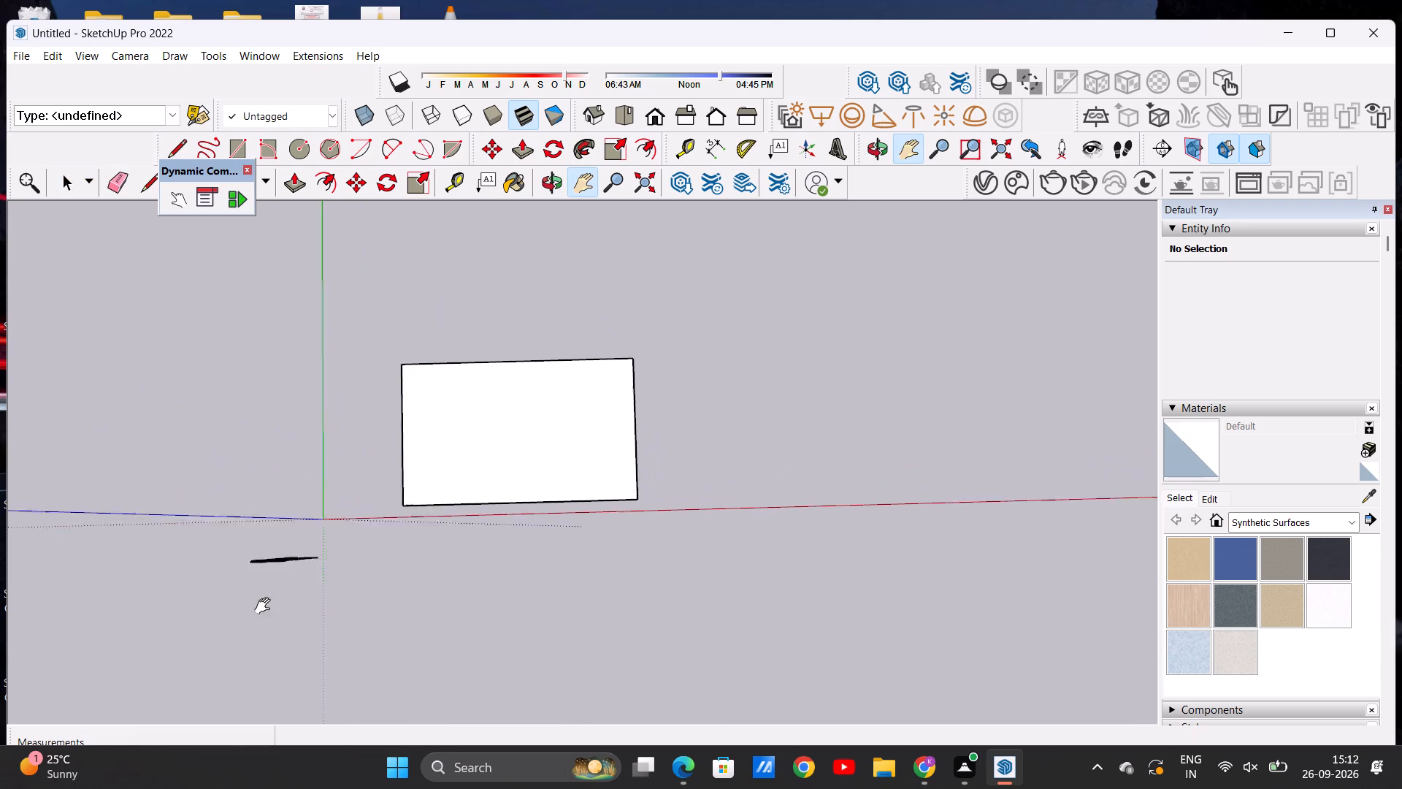
pyautogui.moveTo(266, 606); pyautogui.dragTo(229, 664)
pyautogui.moveTo(315, 543); pyautogui.dragTo(288, 680)
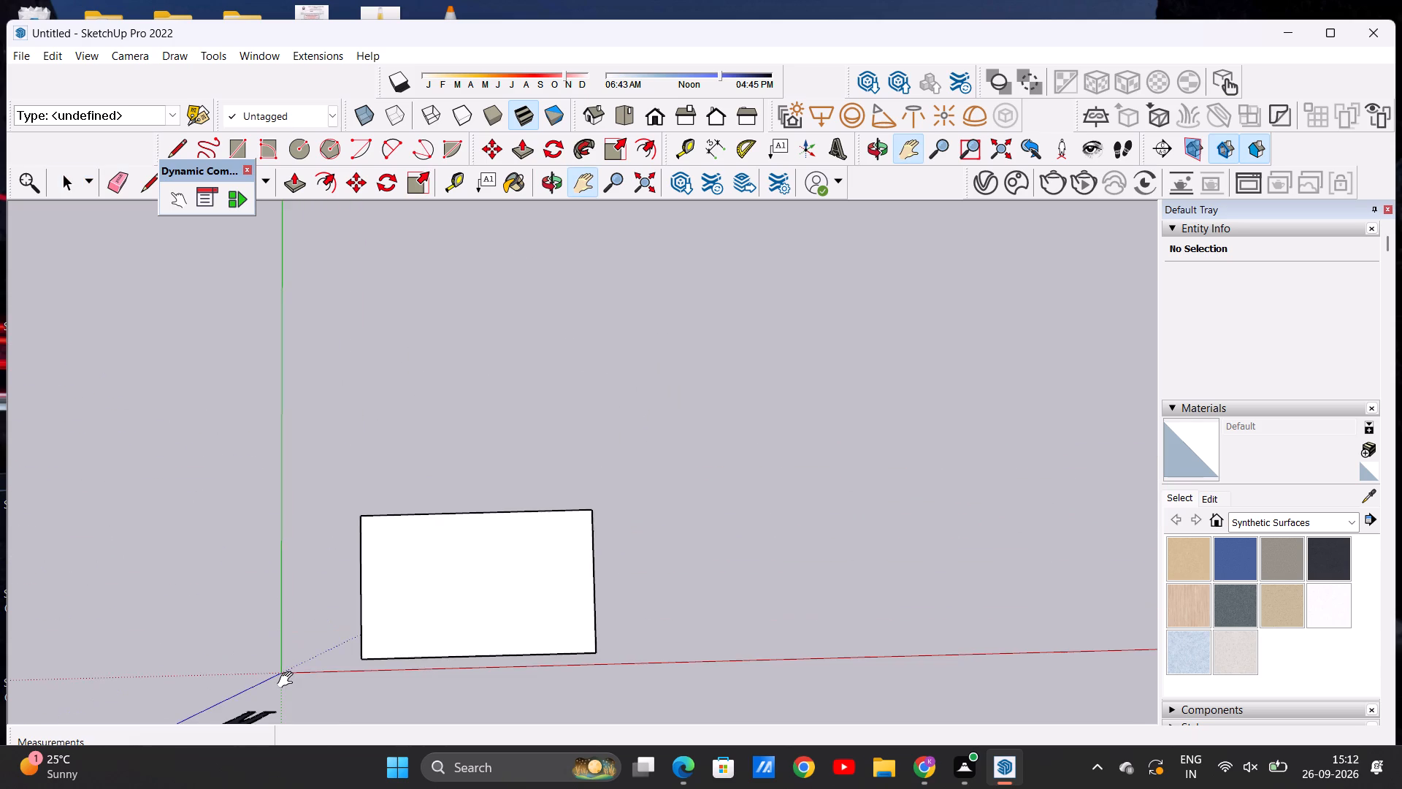
pyautogui.moveTo(288, 680); pyautogui.dragTo(254, 667)
pyautogui.press('space')
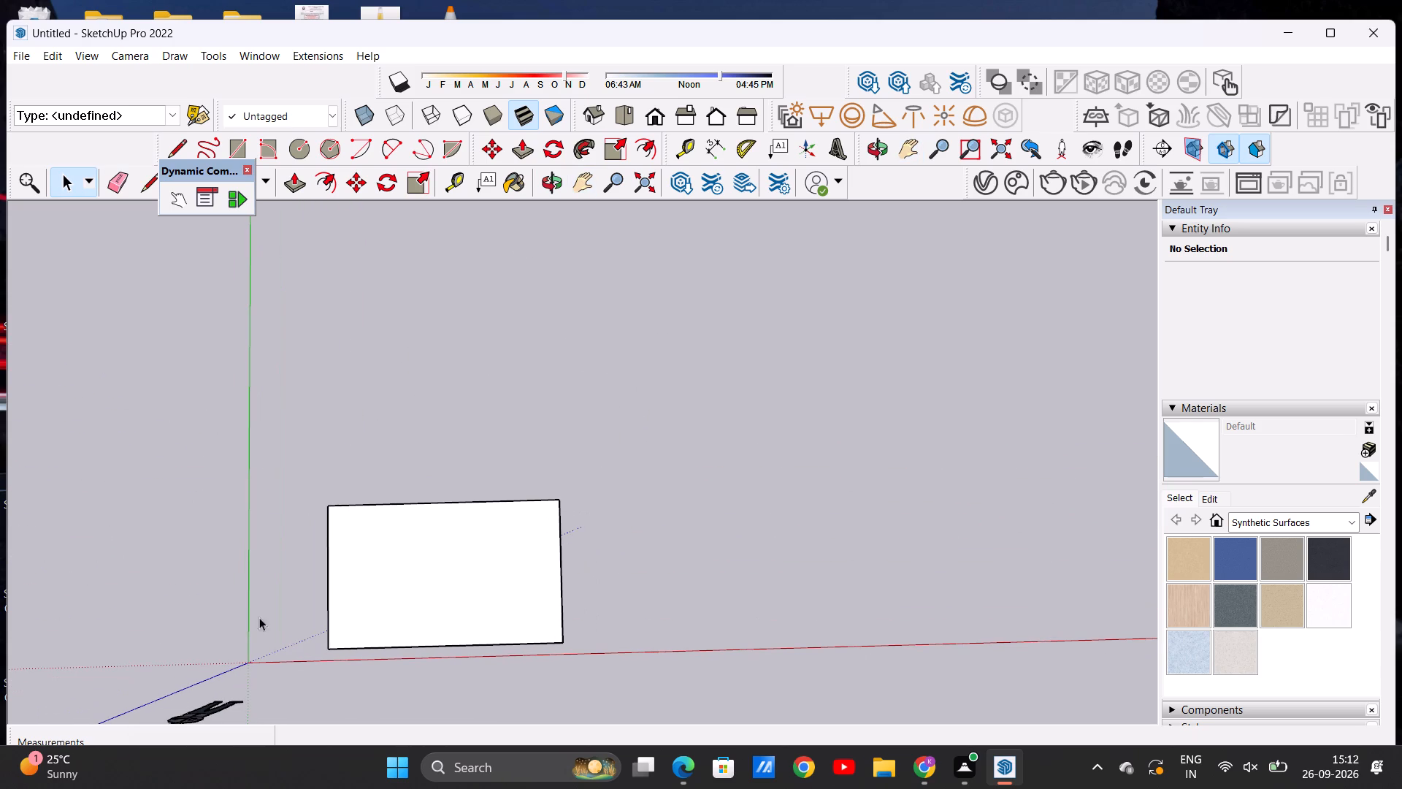
pyautogui.doubleClick(432, 565)
pyautogui.click(440, 566)
pyautogui.doubleClick(444, 545)
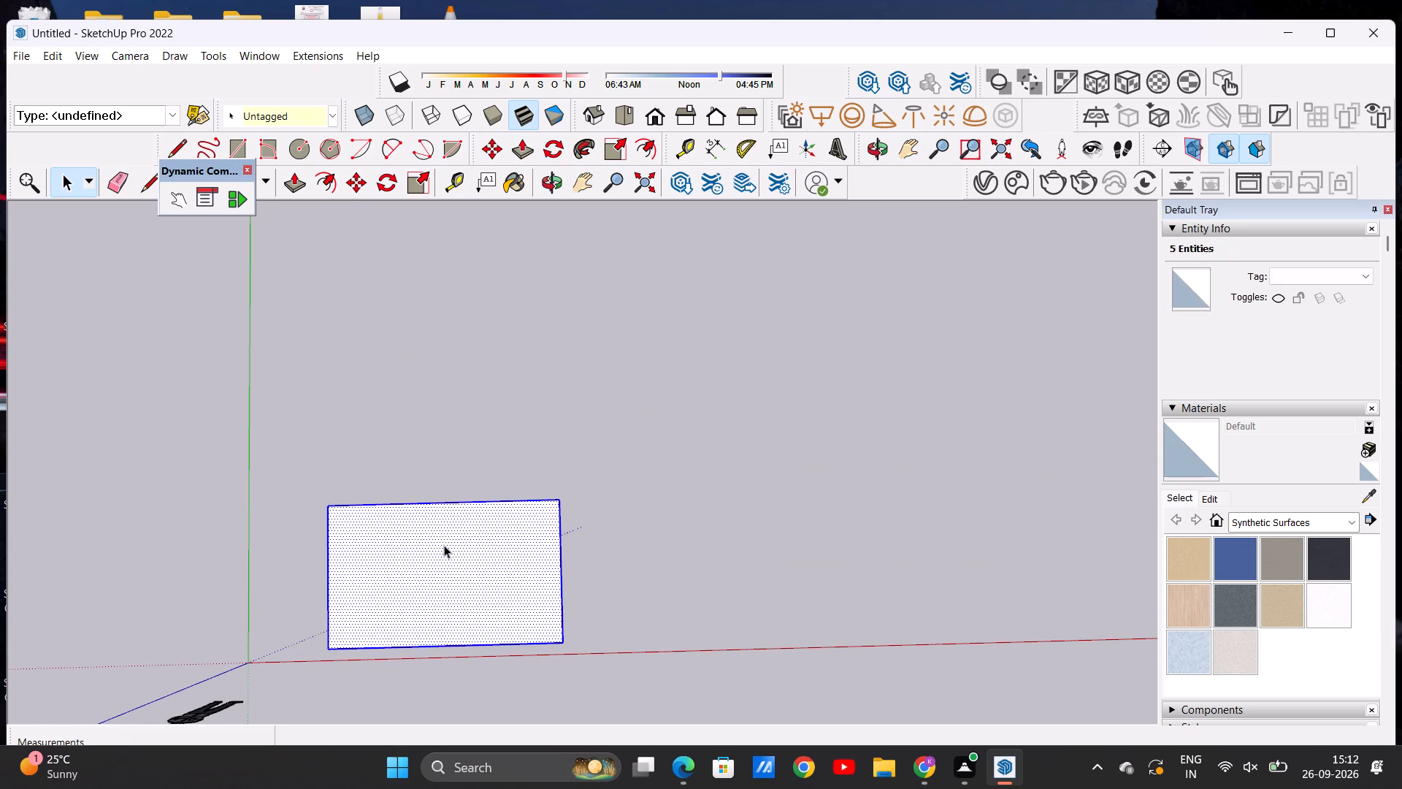
pyautogui.click(350, 172)
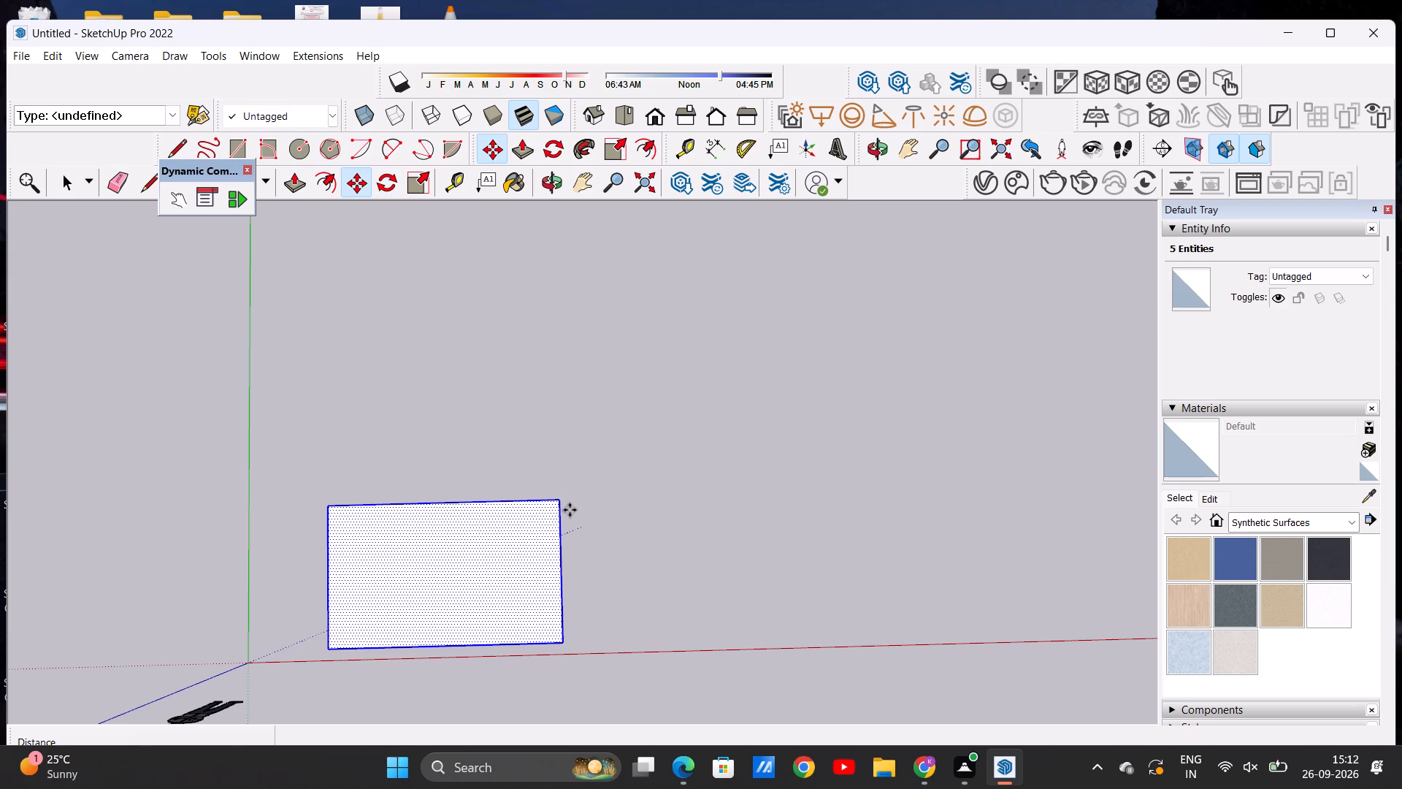
pyautogui.click(553, 498)
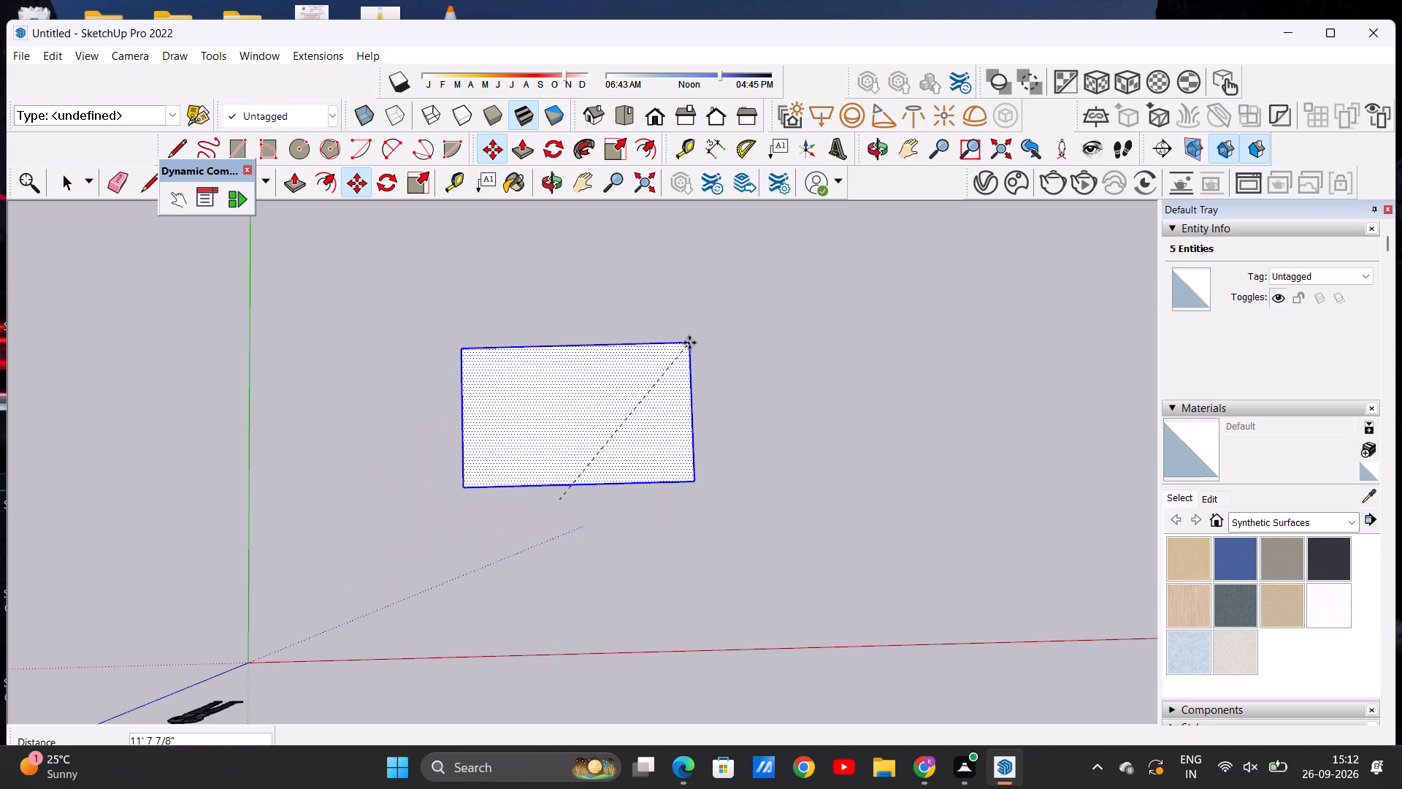
pyautogui.click(689, 343)
pyautogui.press('space')
pyautogui.click(946, 470)
# Push/Pull the floor rectangle upward about 10' to form the room box.
pyautogui.scroll(1, 584, 459)
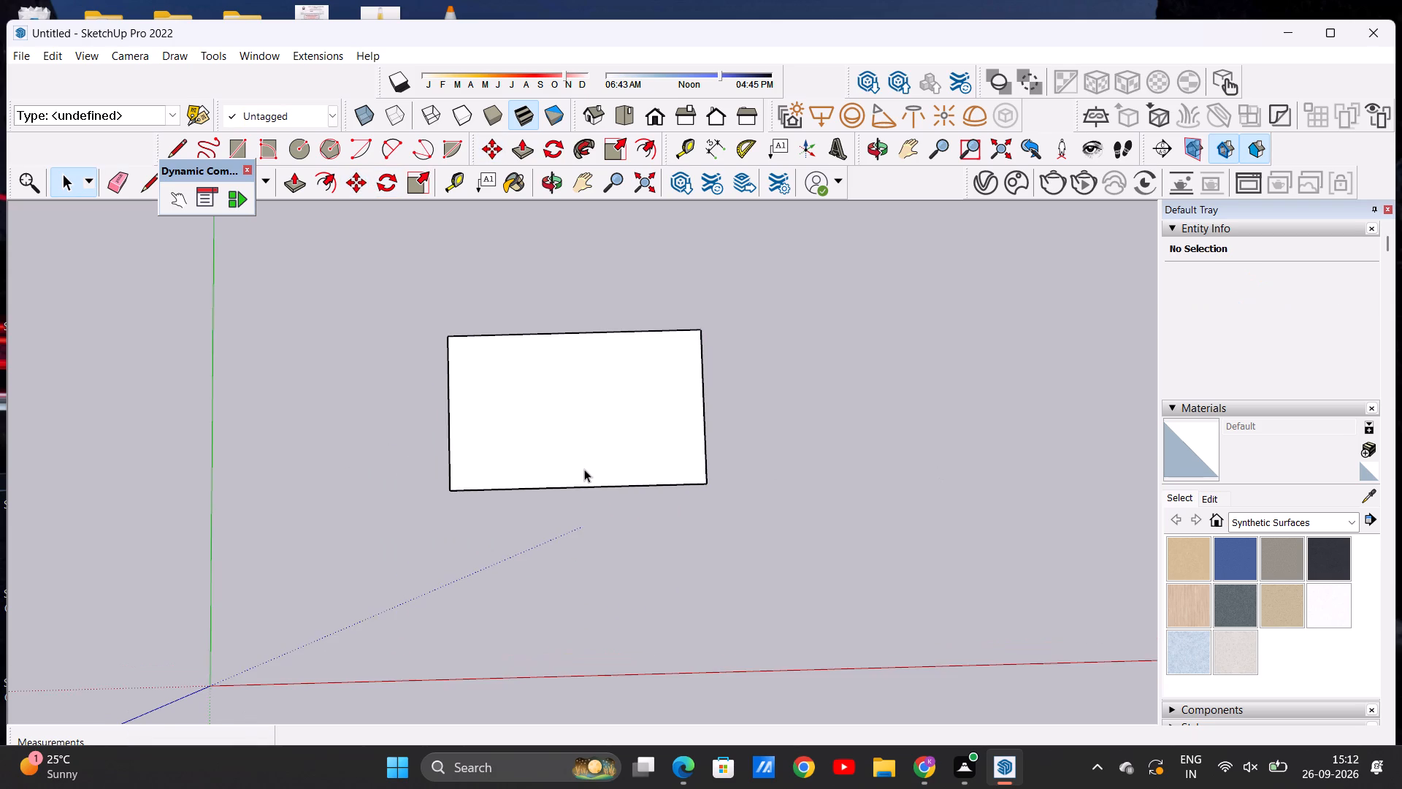
pyautogui.scroll(-3, 568, 532)
pyautogui.moveTo(563, 576); pyautogui.dragTo(579, 419, button='middle')
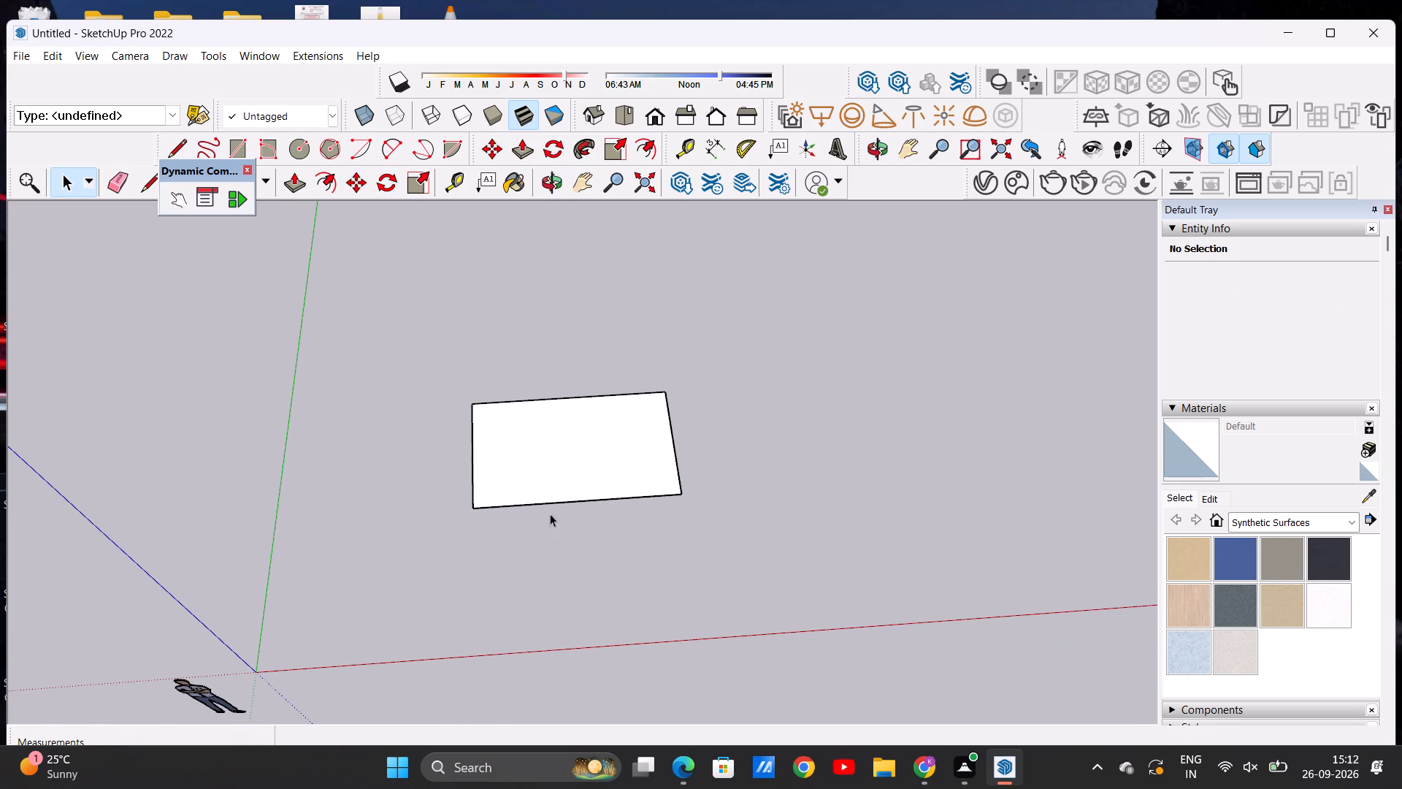
pyautogui.click(292, 186)
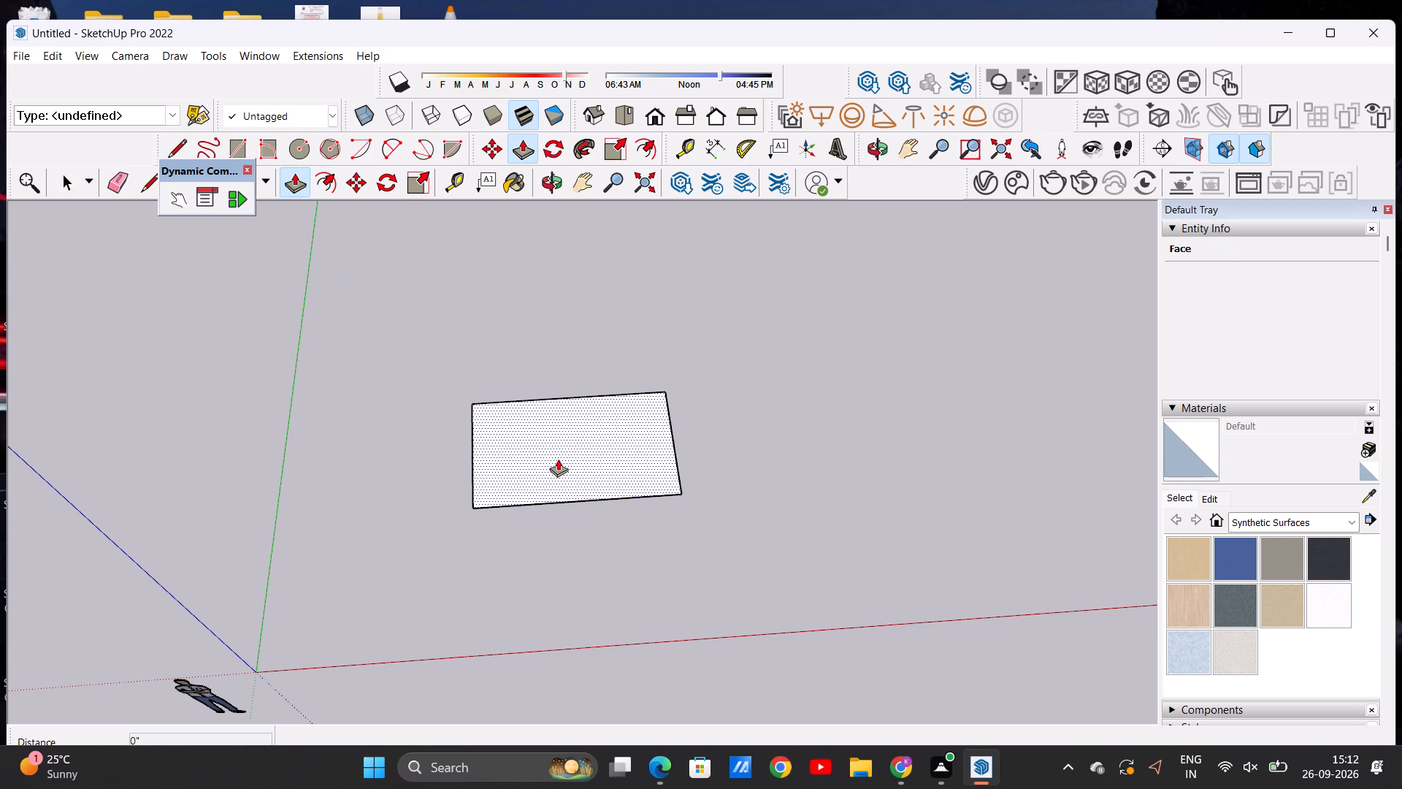
pyautogui.click(558, 459)
pyautogui.moveTo(567, 361); pyautogui.dragTo(570, 362, button='middle')
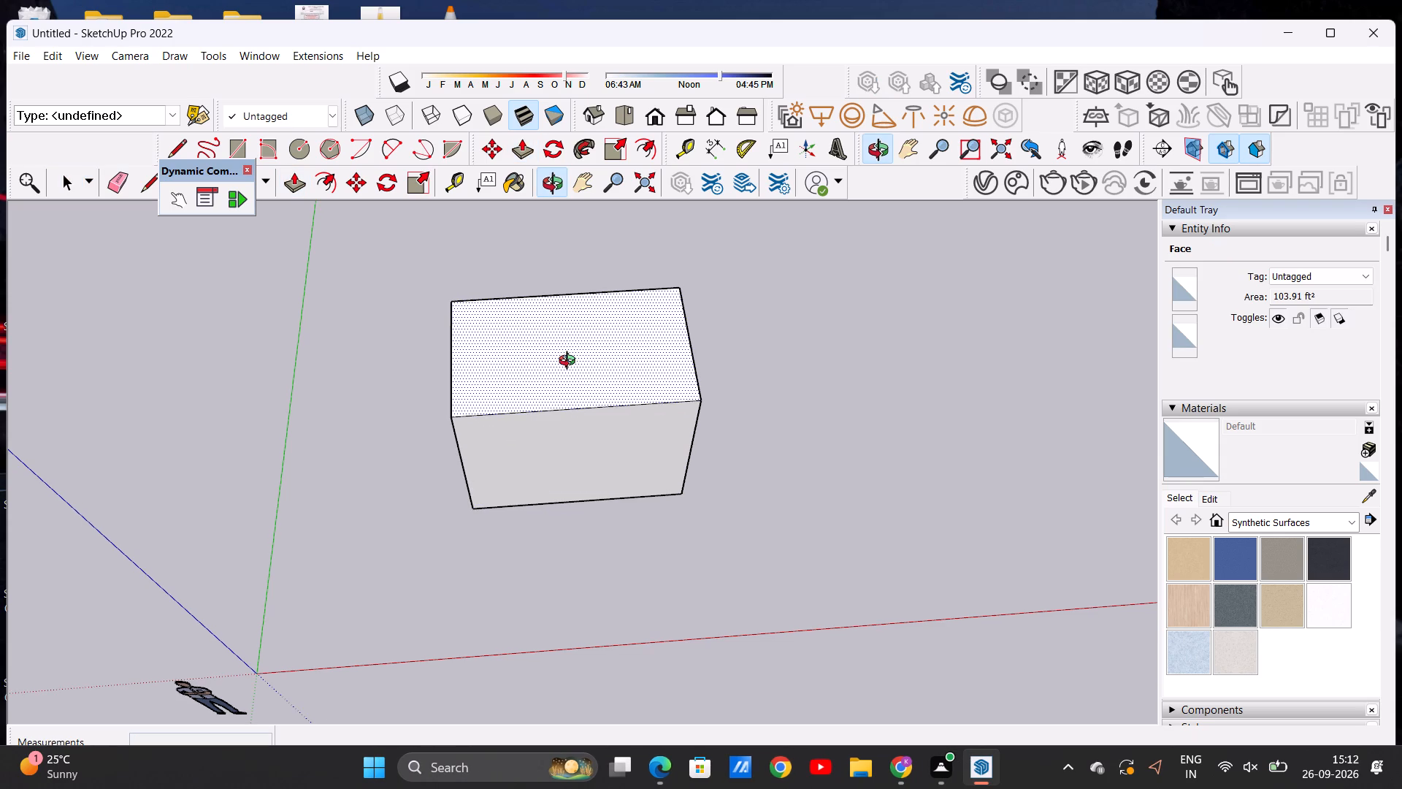
pyautogui.moveTo(570, 362); pyautogui.dragTo(553, 243, button='middle')
pyautogui.moveTo(583, 457); pyautogui.dragTo(578, 407, button='middle')
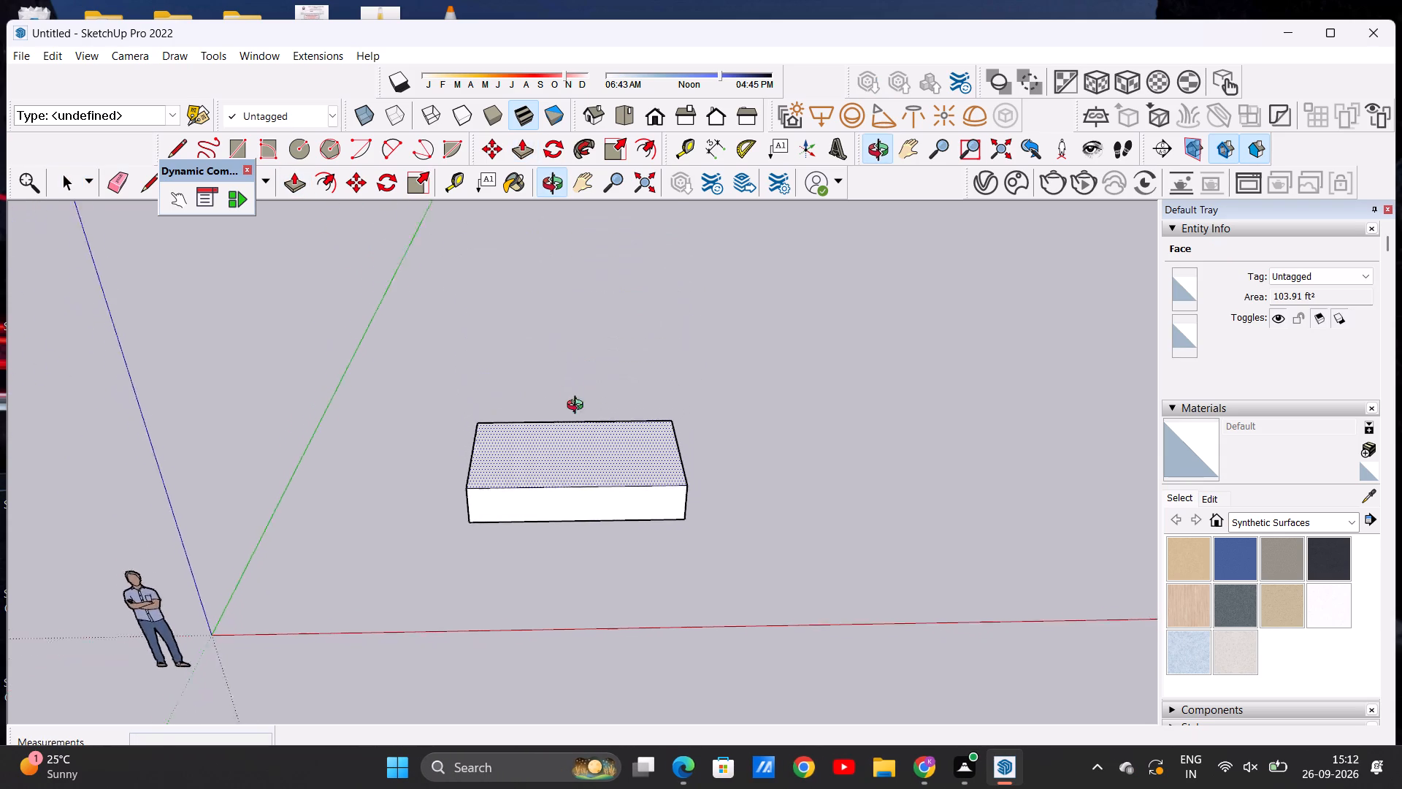
pyautogui.moveTo(578, 407); pyautogui.dragTo(571, 348, button='middle')
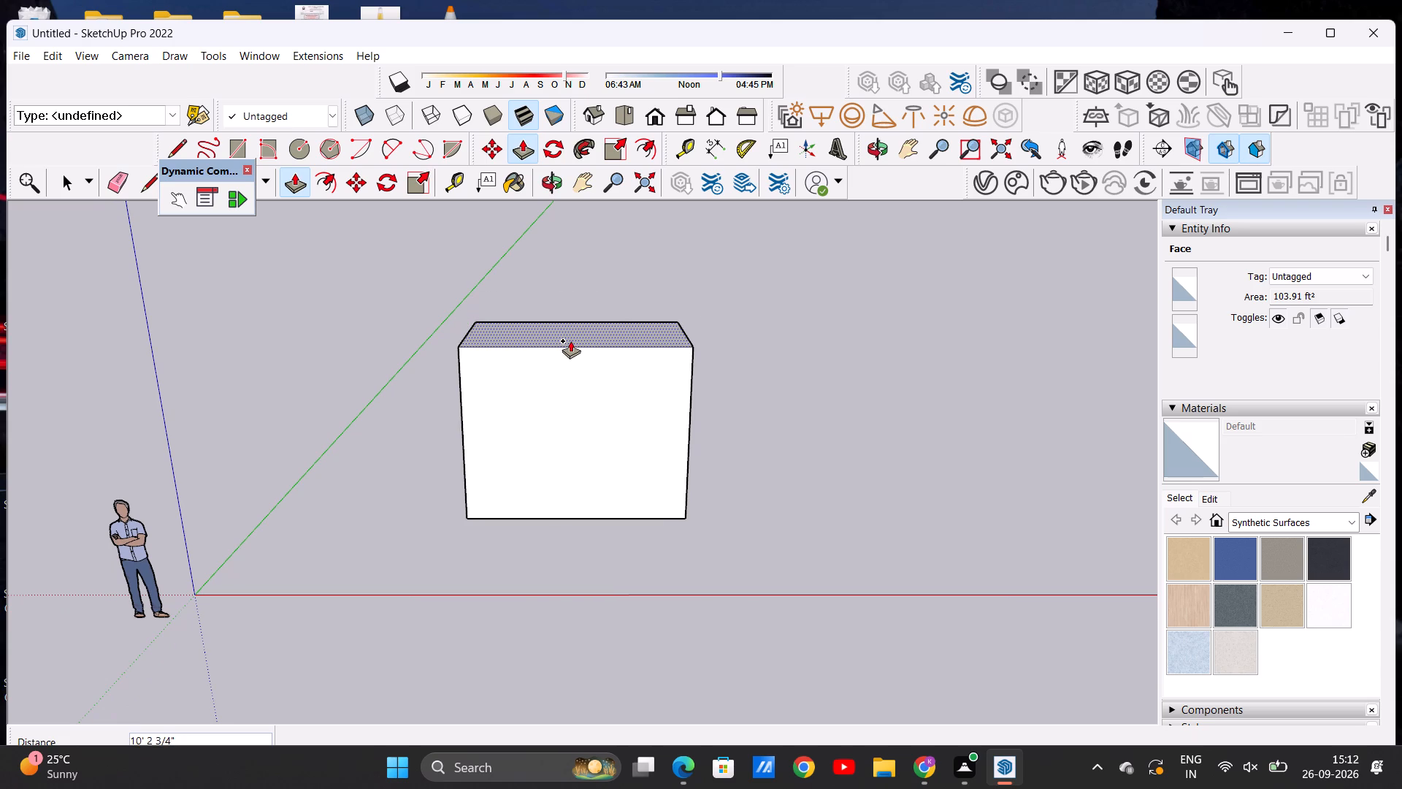
pyautogui.click(570, 340)
pyautogui.press('space')
# Erase the box's front top edge to remove the ceiling and front wall faces and open the room.
pyautogui.middleClick(552, 429)
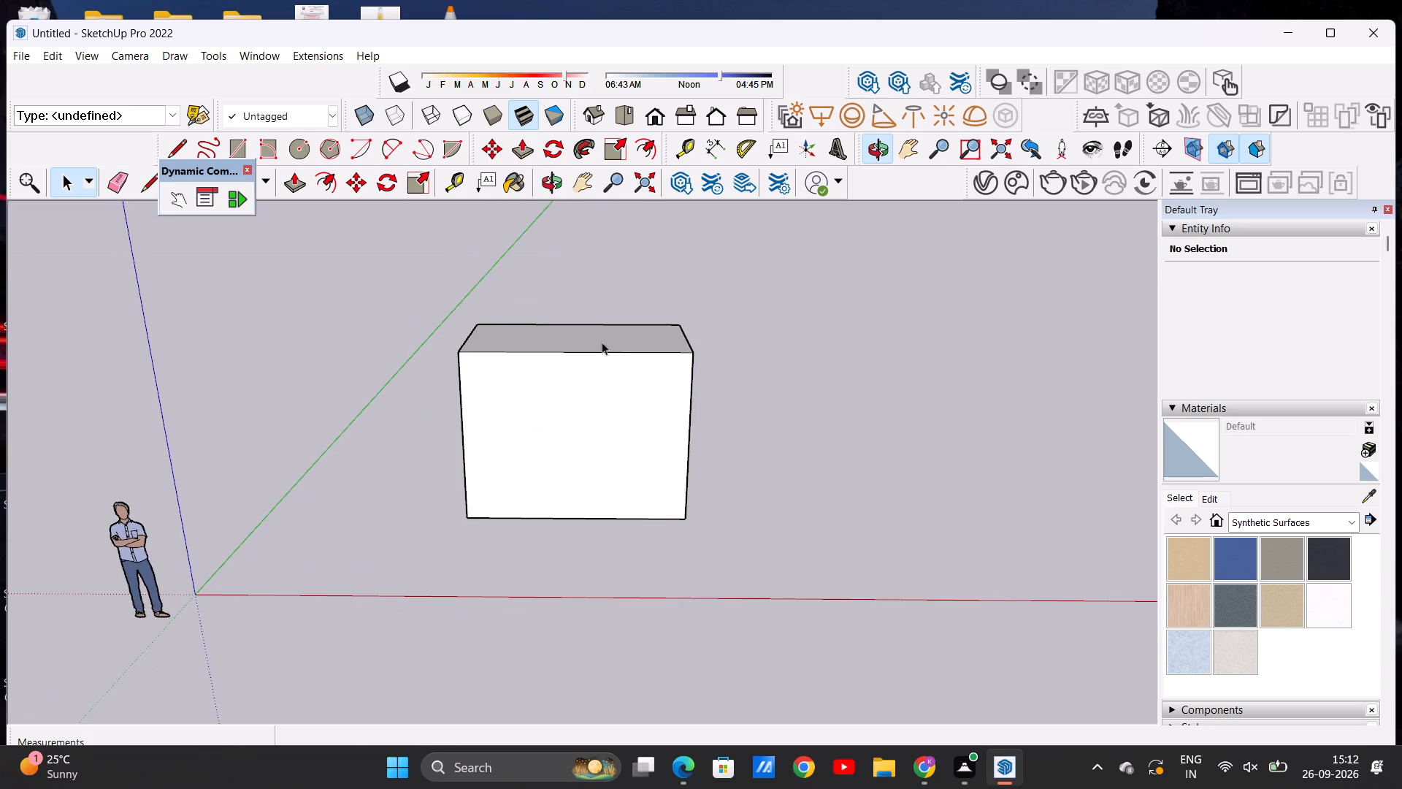
pyautogui.scroll(5, 622, 327)
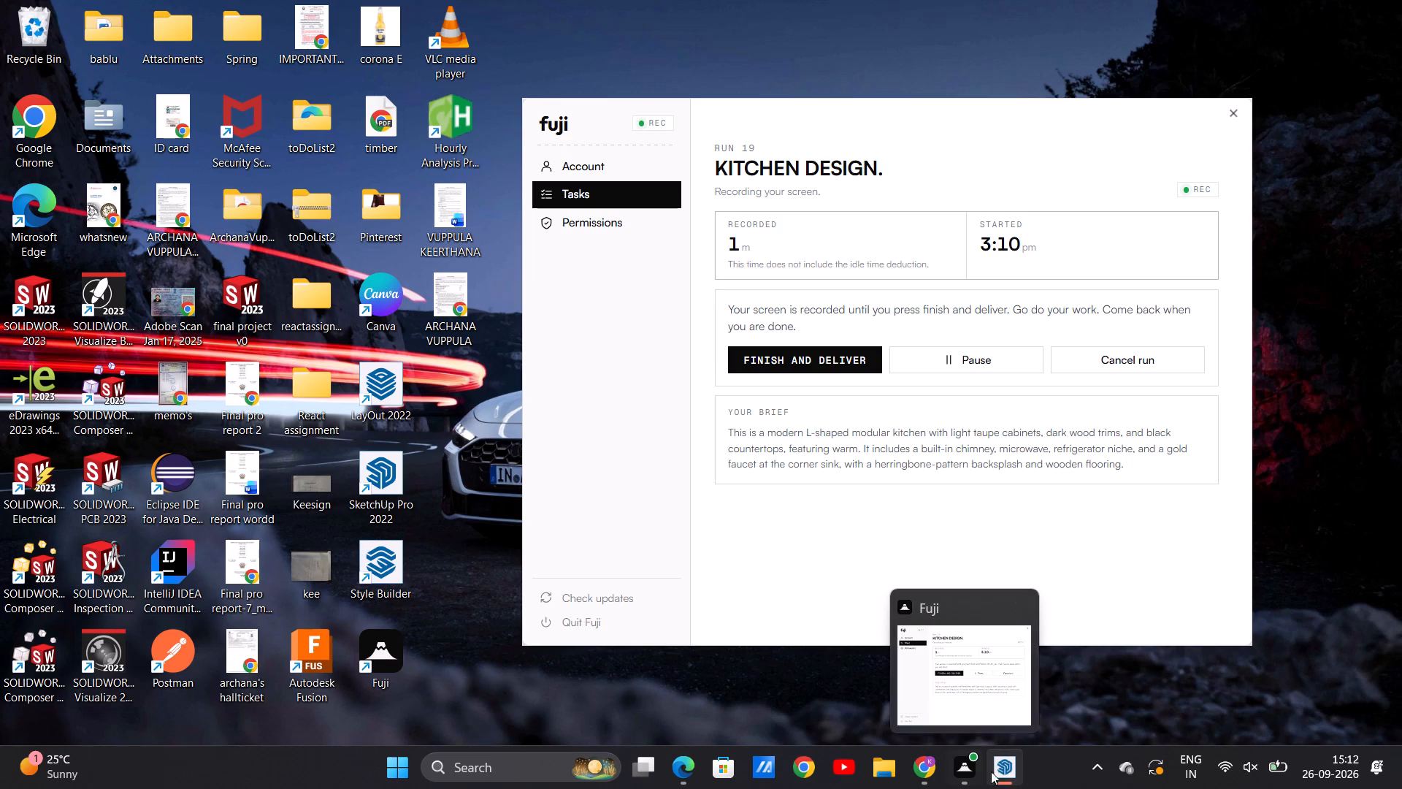
pyautogui.click(968, 688)
pyautogui.scroll(-5, 663, 446)
pyautogui.scroll(4, 593, 500)
pyautogui.click(117, 172)
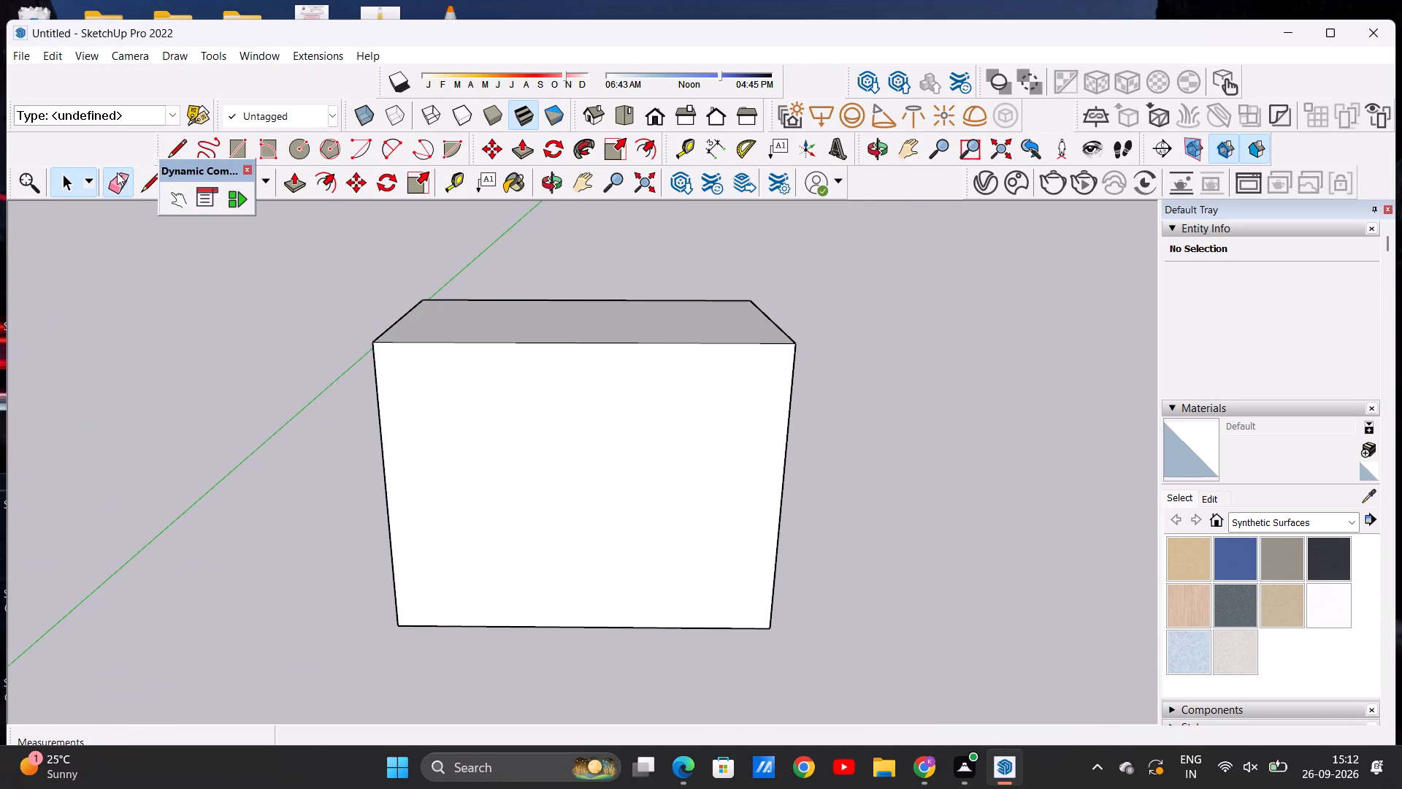
pyautogui.click(572, 347)
pyautogui.click(569, 344)
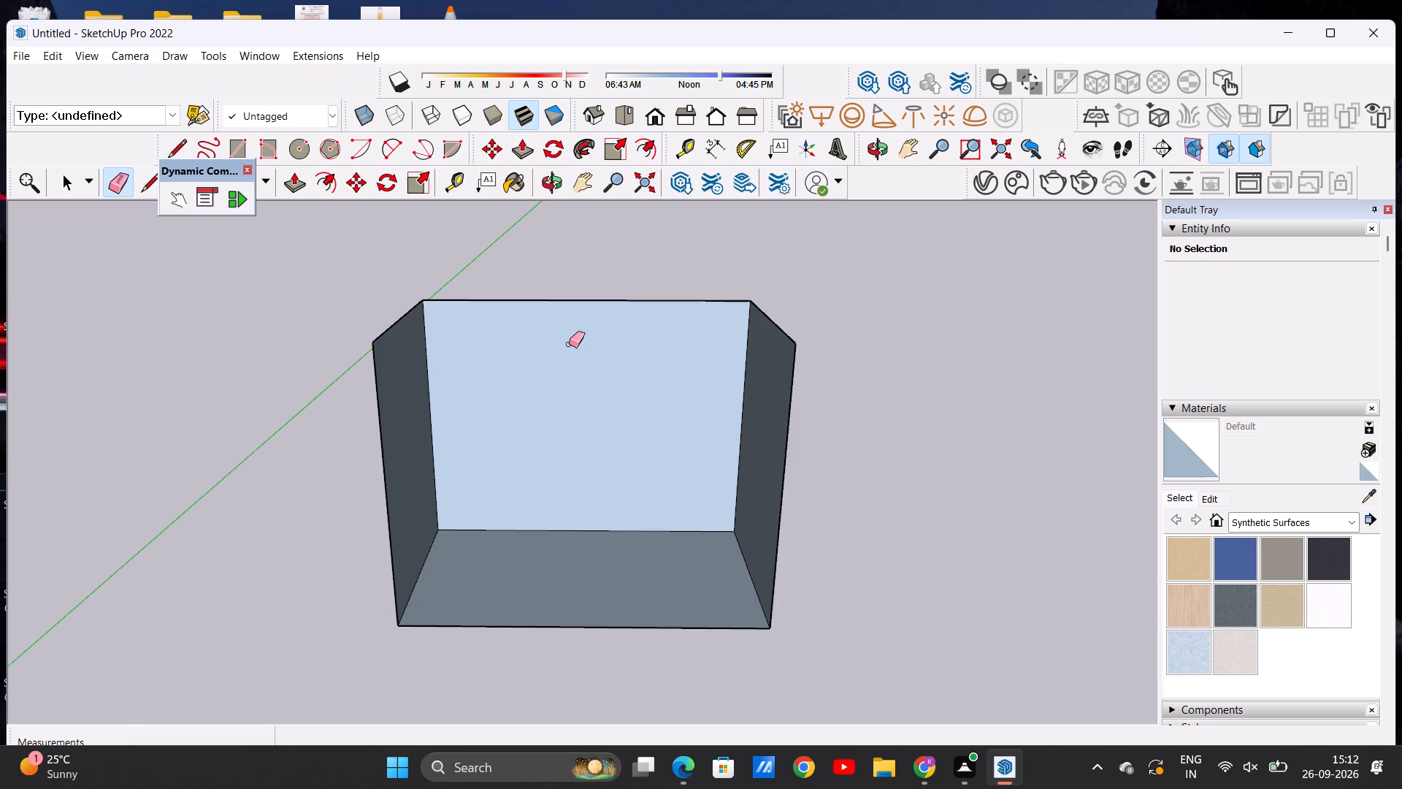
pyautogui.press('space')
# Examine the opened room's floor, back wall and side walls from several angles and distances.
pyautogui.scroll(1, 535, 566)
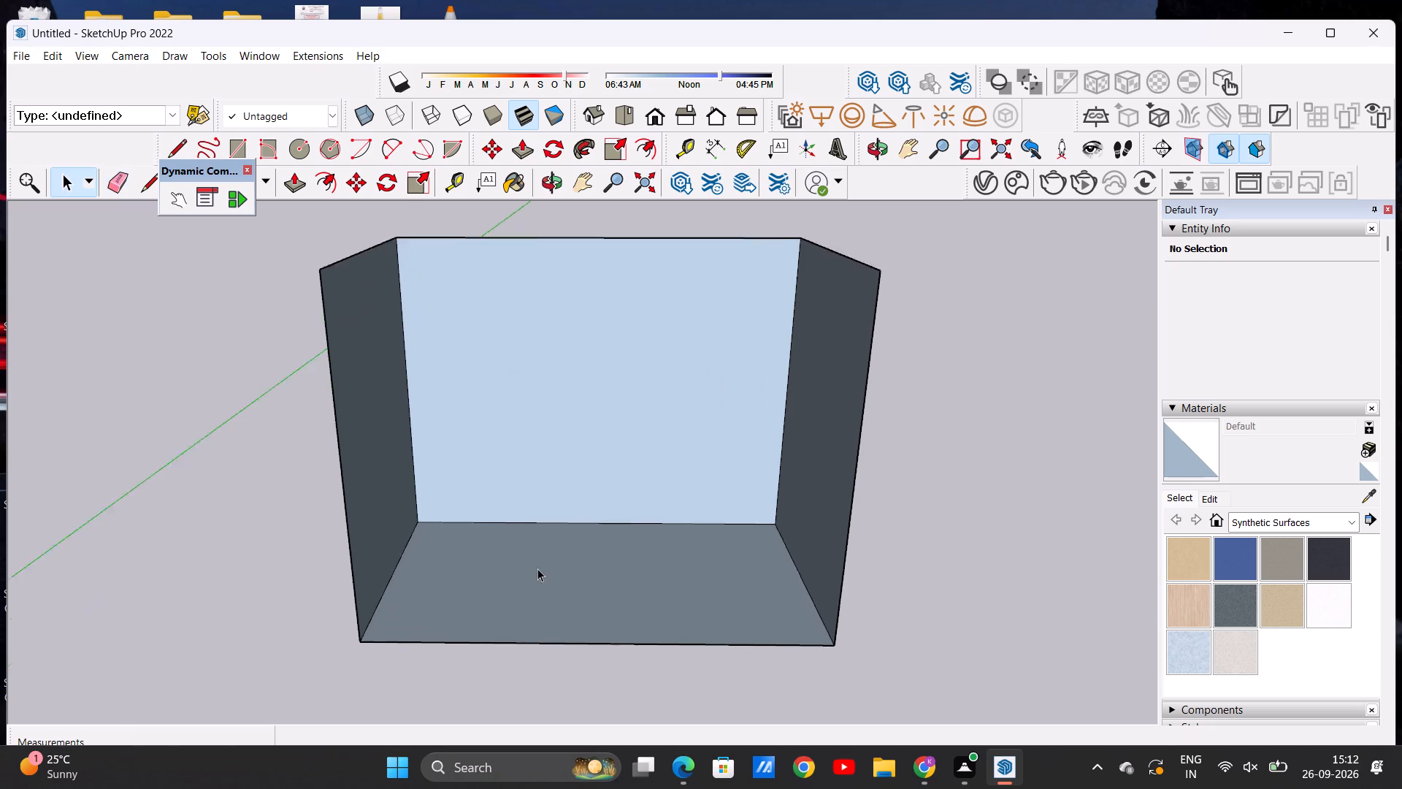
pyautogui.scroll(2, 537, 568)
pyautogui.scroll(-4, 550, 500)
pyautogui.moveTo(534, 540); pyautogui.dragTo(540, 722, button='middle')
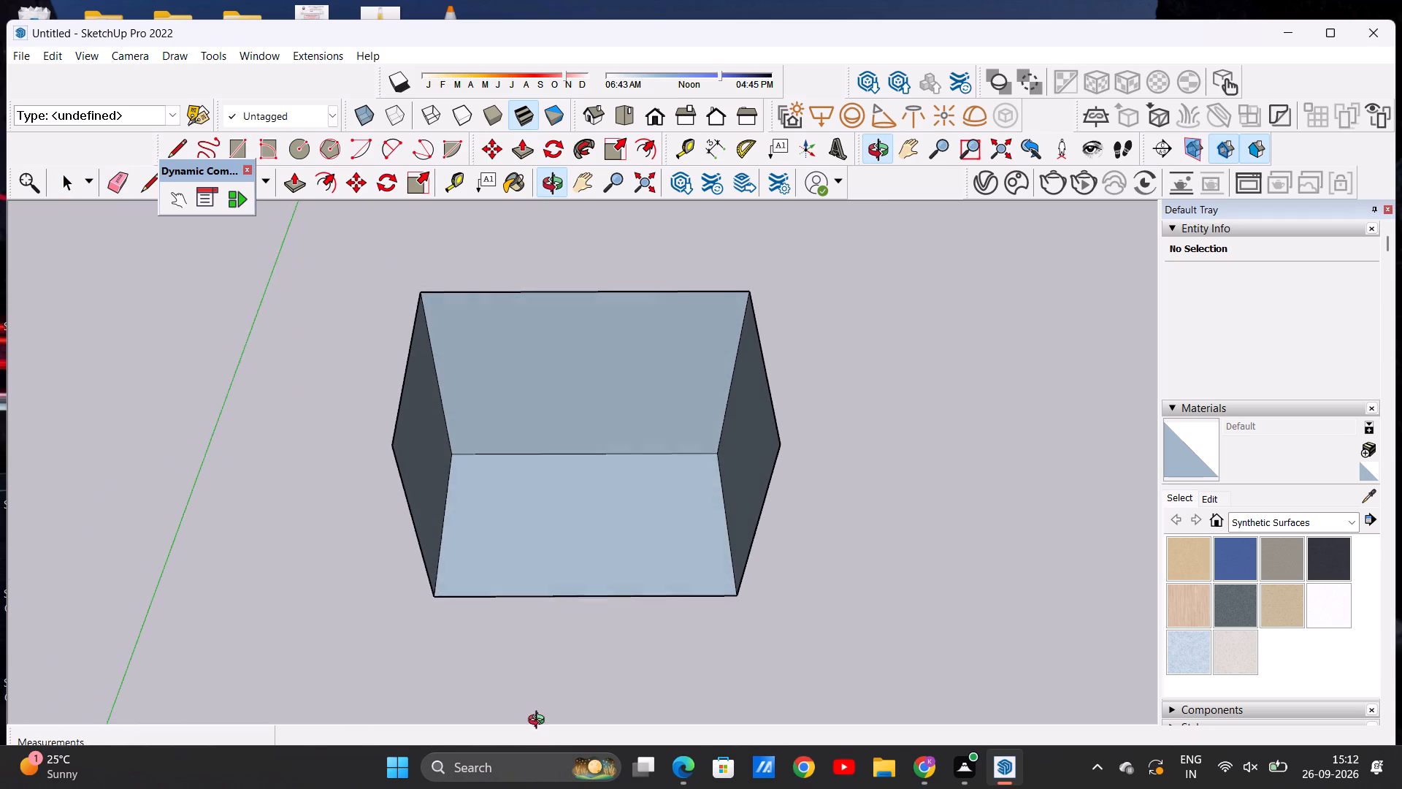
pyautogui.moveTo(540, 722); pyautogui.dragTo(539, 589, button='middle')
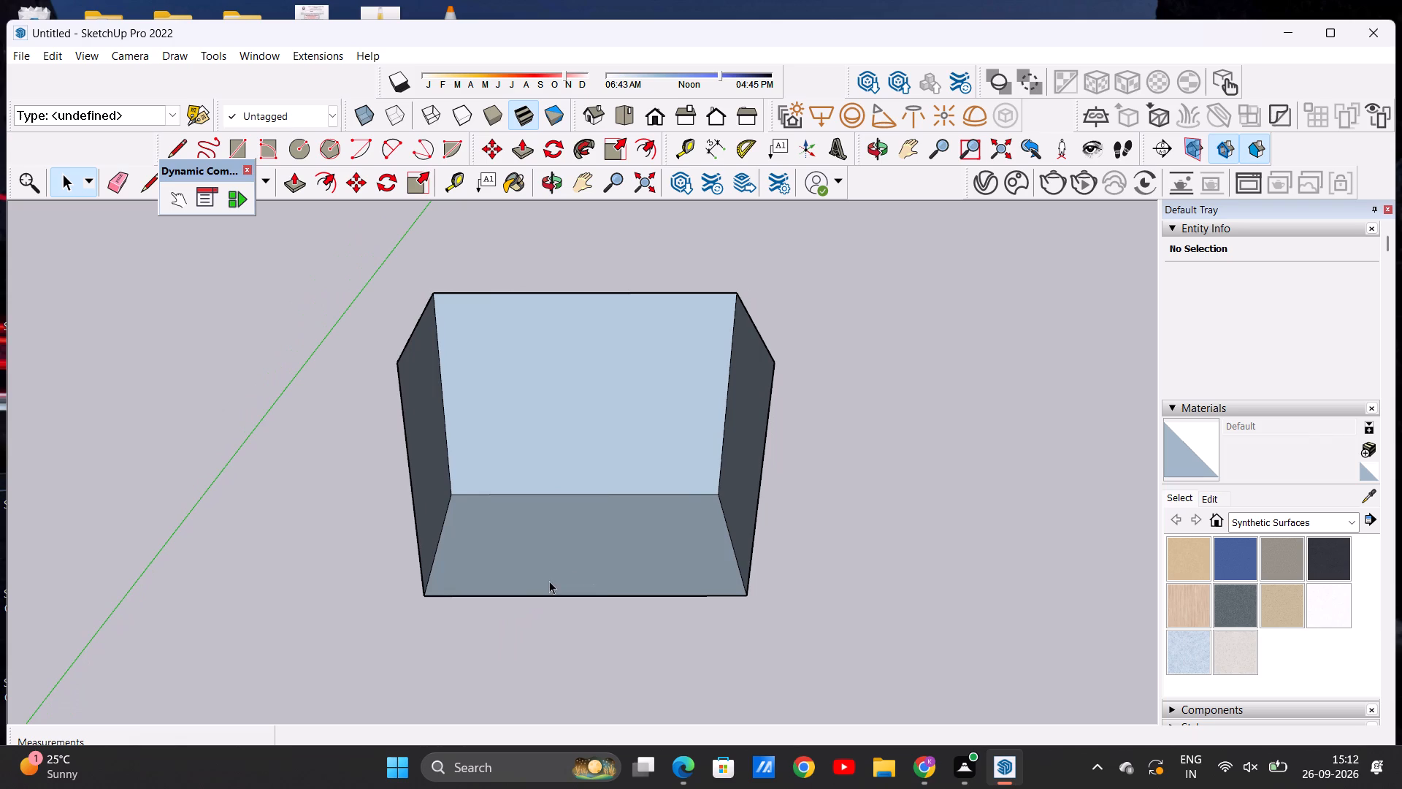
pyautogui.scroll(6, 605, 533)
pyautogui.scroll(-3, 586, 562)
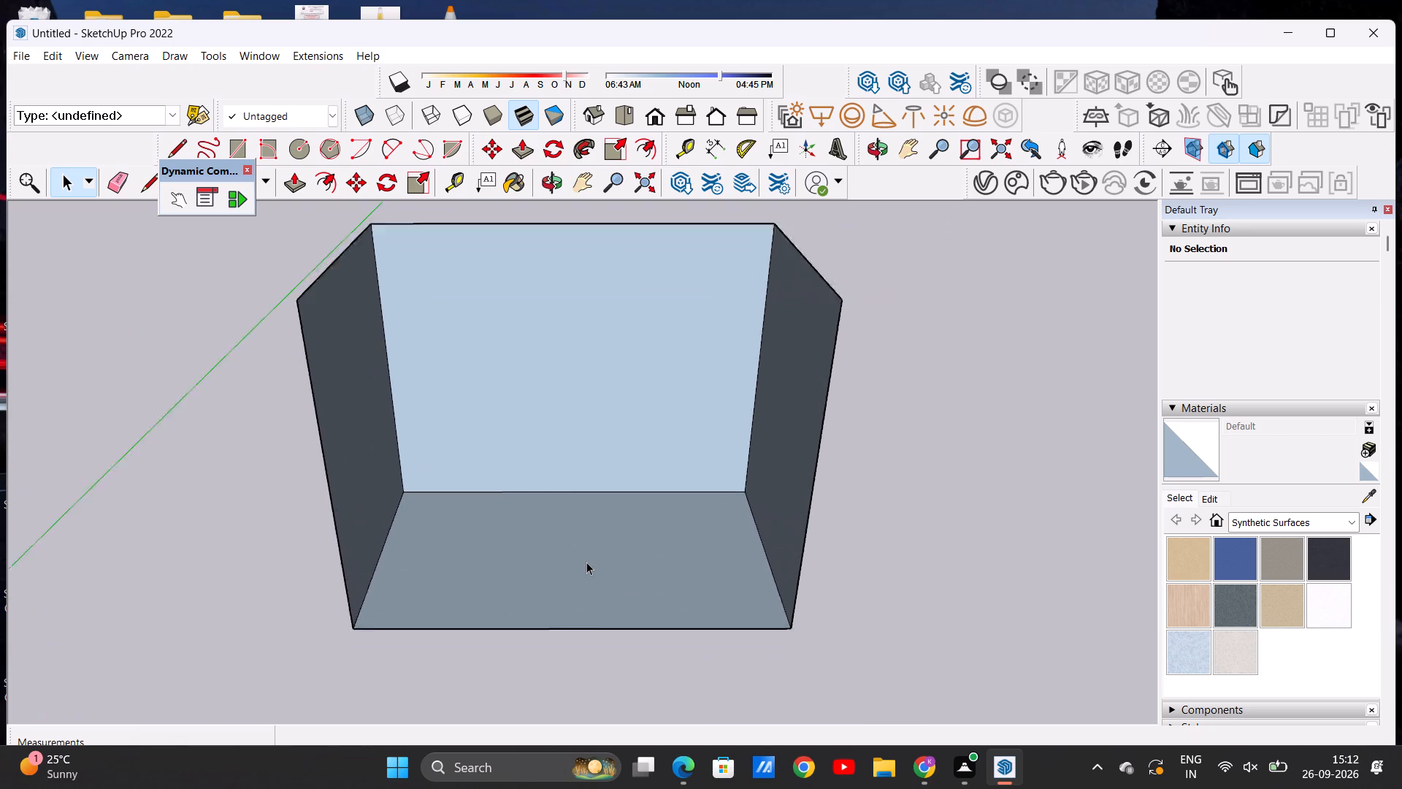
pyautogui.scroll(-2, 586, 562)
pyautogui.moveTo(568, 620); pyautogui.dragTo(570, 599, button='middle')
pyautogui.scroll(-4, 516, 485)
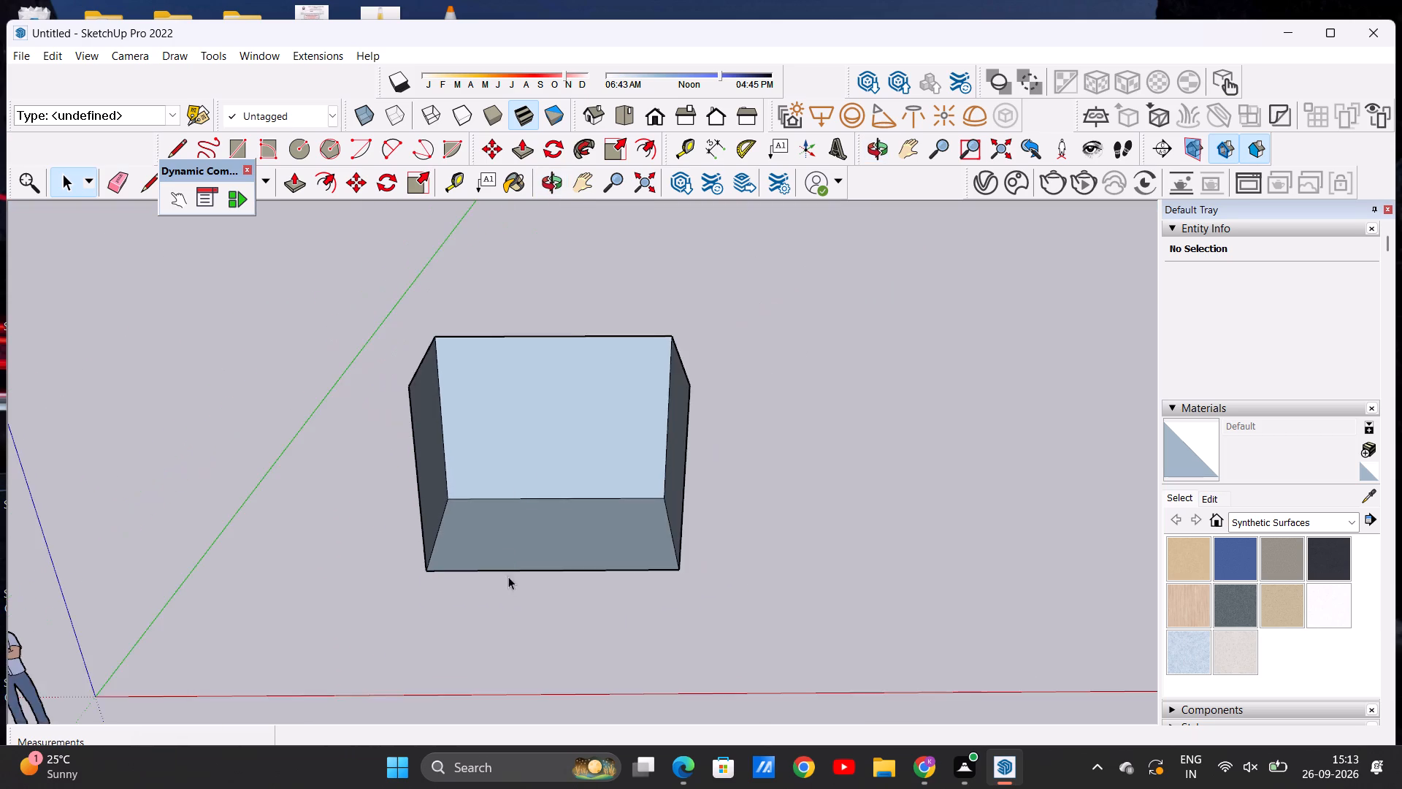
pyautogui.moveTo(508, 562); pyautogui.dragTo(510, 516, button='middle')
pyautogui.scroll(4, 601, 467)
pyautogui.scroll(-3, 617, 463)
pyautogui.moveTo(589, 521); pyautogui.dragTo(581, 546, button='middle')
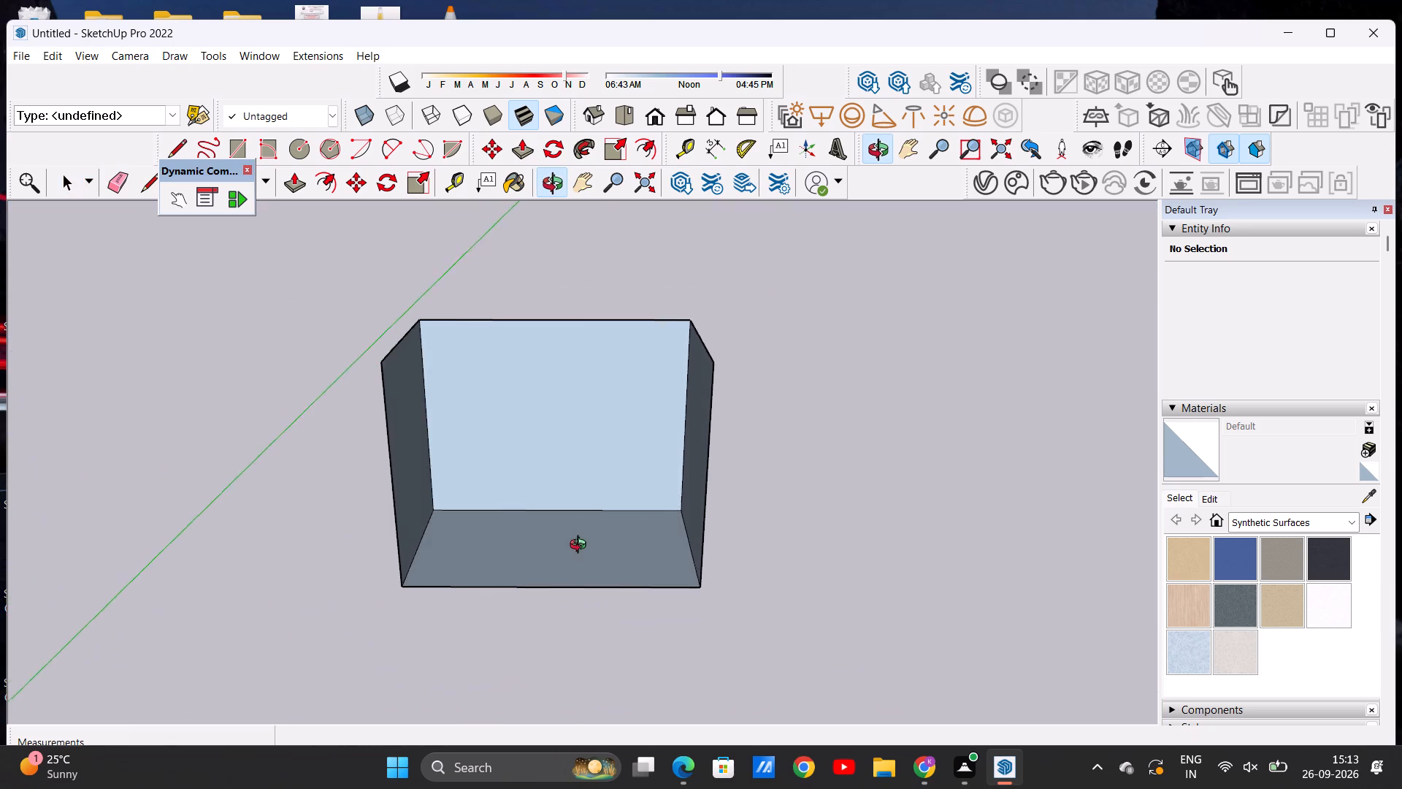
pyautogui.moveTo(581, 546); pyautogui.dragTo(562, 660, button='middle')
pyautogui.scroll(-1, 565, 580)
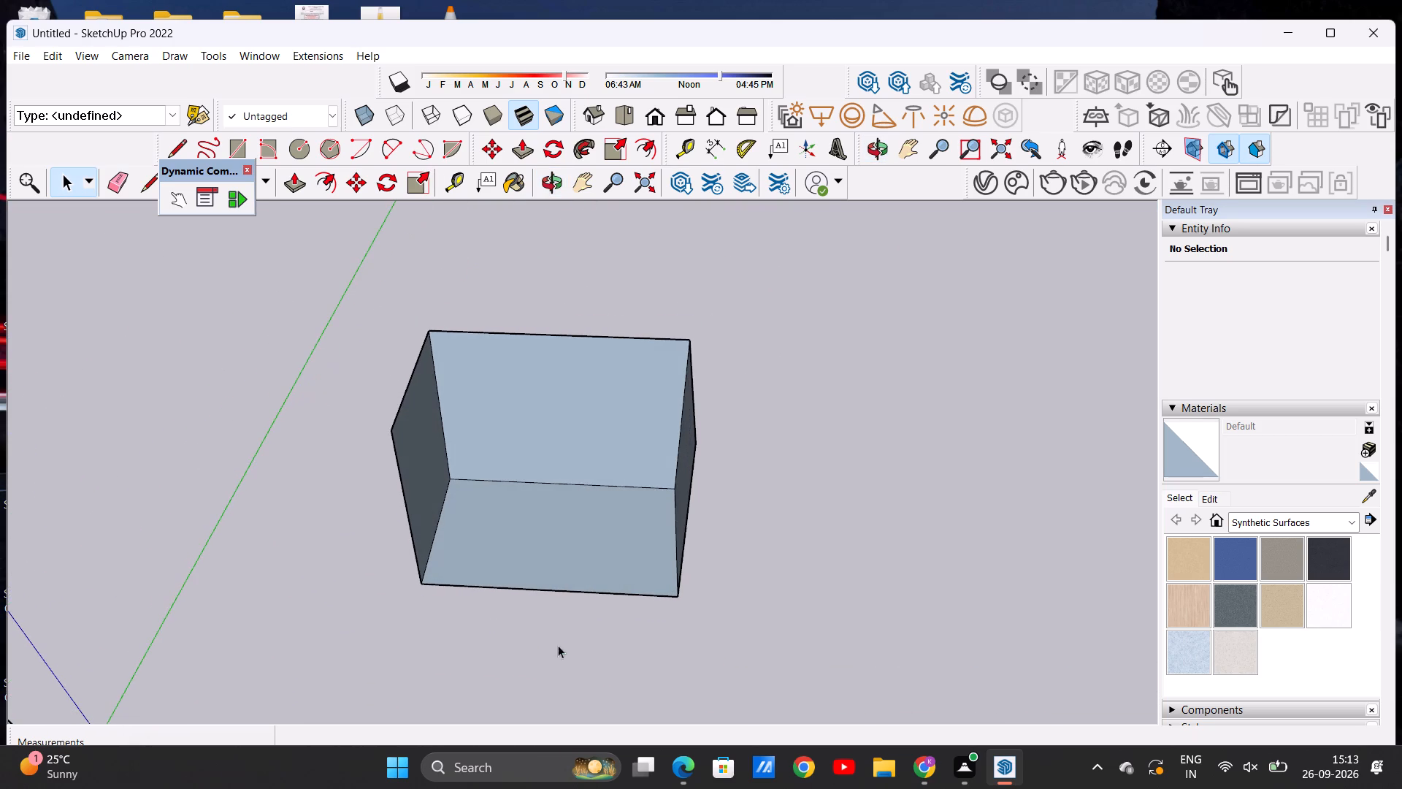
pyautogui.scroll(3, 515, 508)
pyautogui.scroll(-1, 515, 519)
pyautogui.moveTo(529, 638); pyautogui.dragTo(530, 543, button='middle')
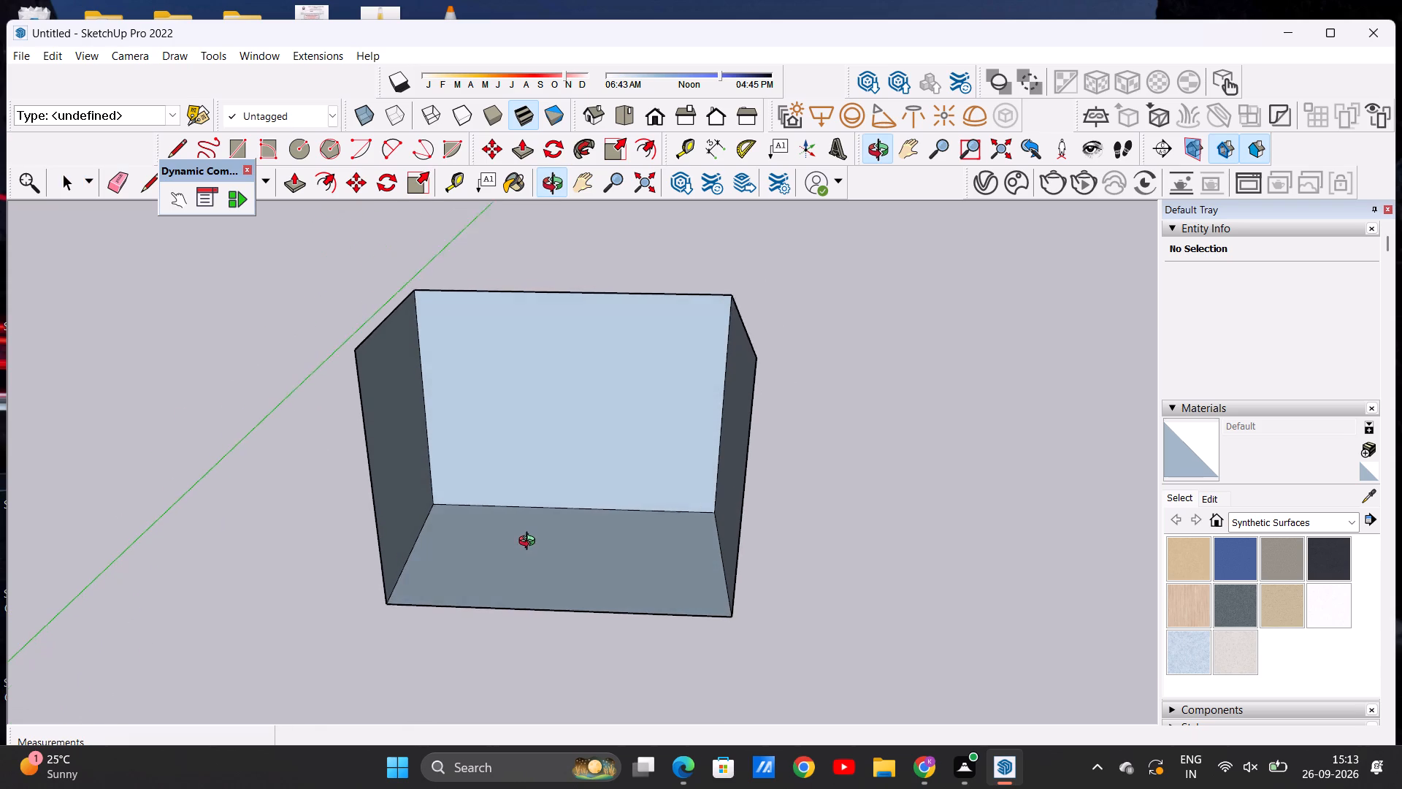
pyautogui.moveTo(530, 543); pyautogui.dragTo(533, 512, button='middle')
pyautogui.scroll(4, 602, 384)
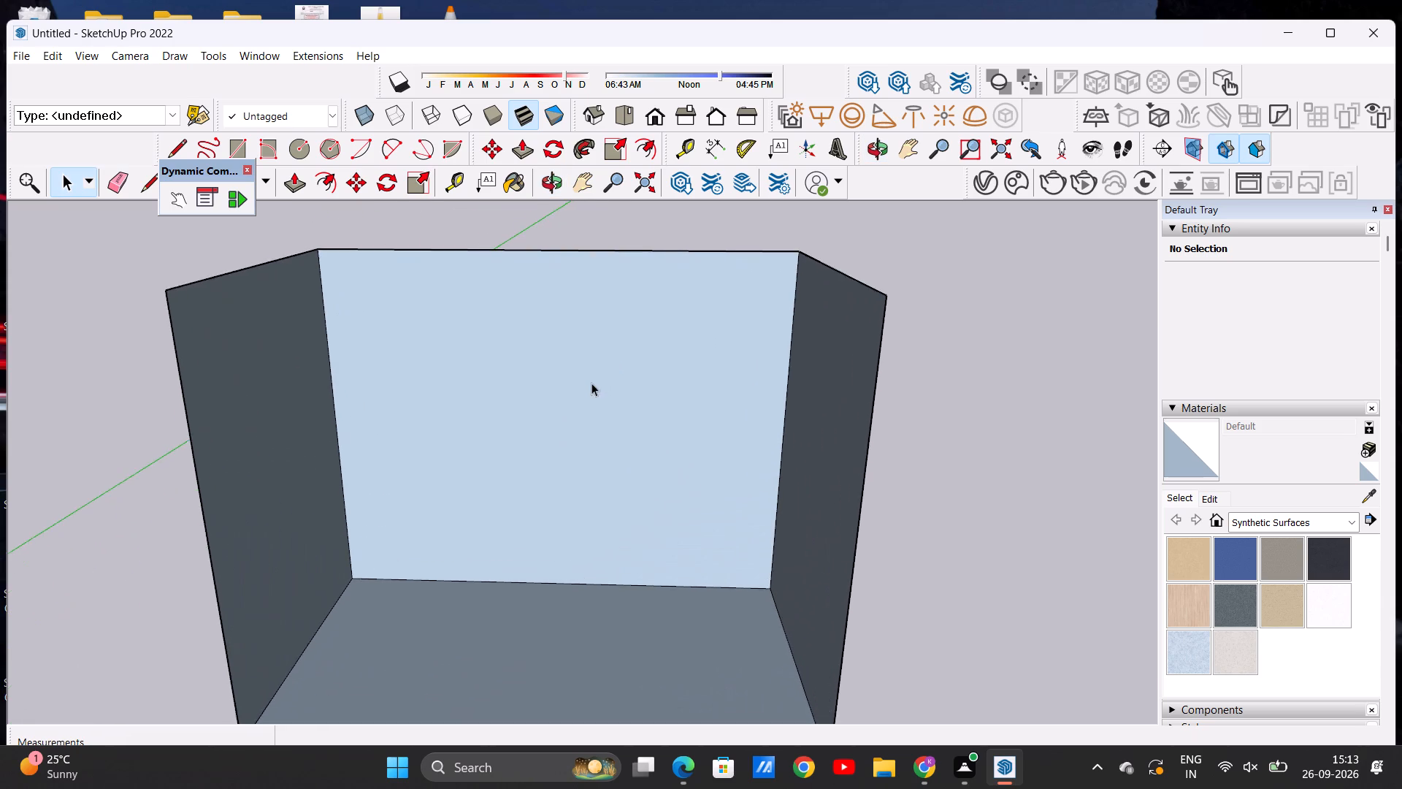
# Examine the open room from the standard front view at several distances.
pyautogui.scroll(-4, 591, 383)
pyautogui.moveTo(576, 540); pyautogui.dragTo(574, 506, button='middle')
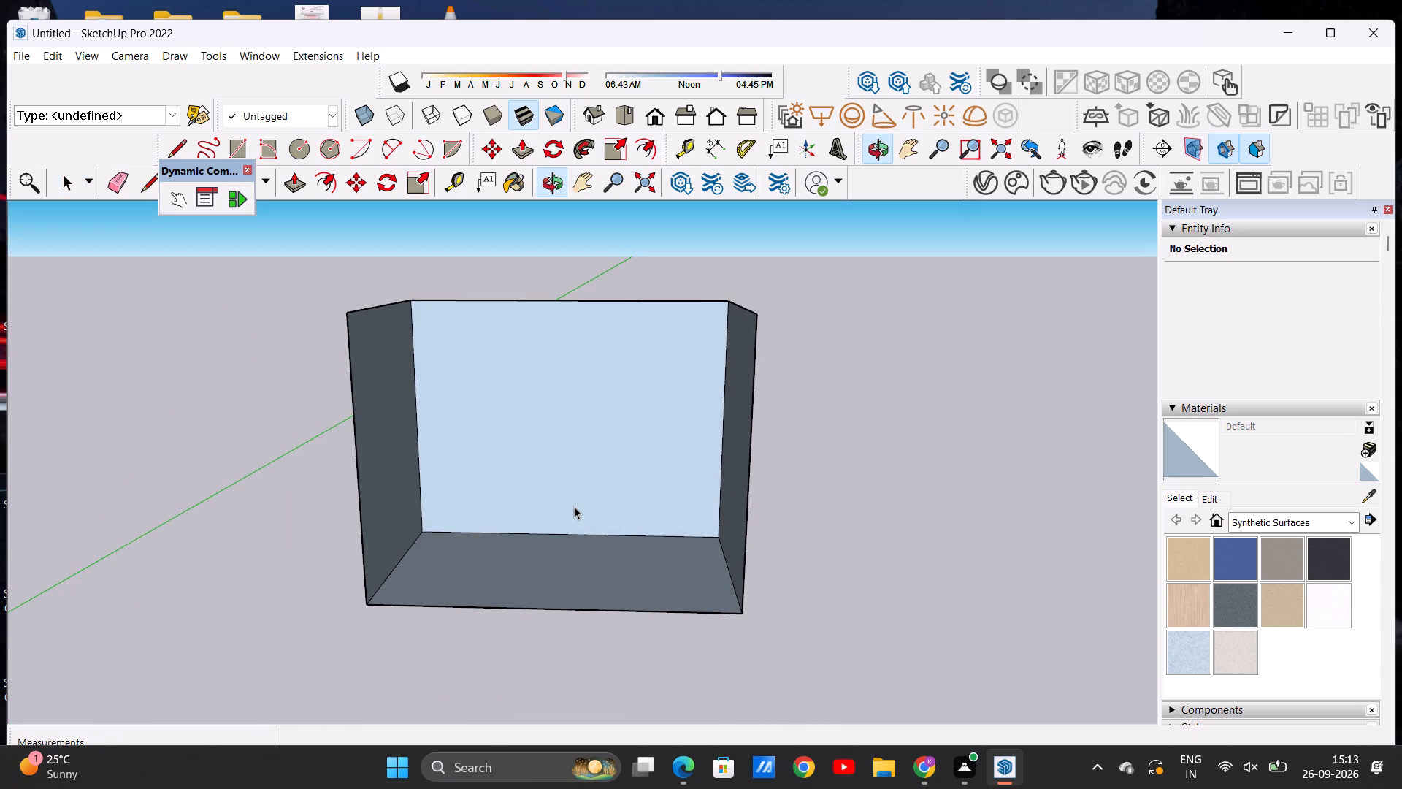
pyautogui.scroll(-2, 475, 455)
pyautogui.scroll(2, 428, 451)
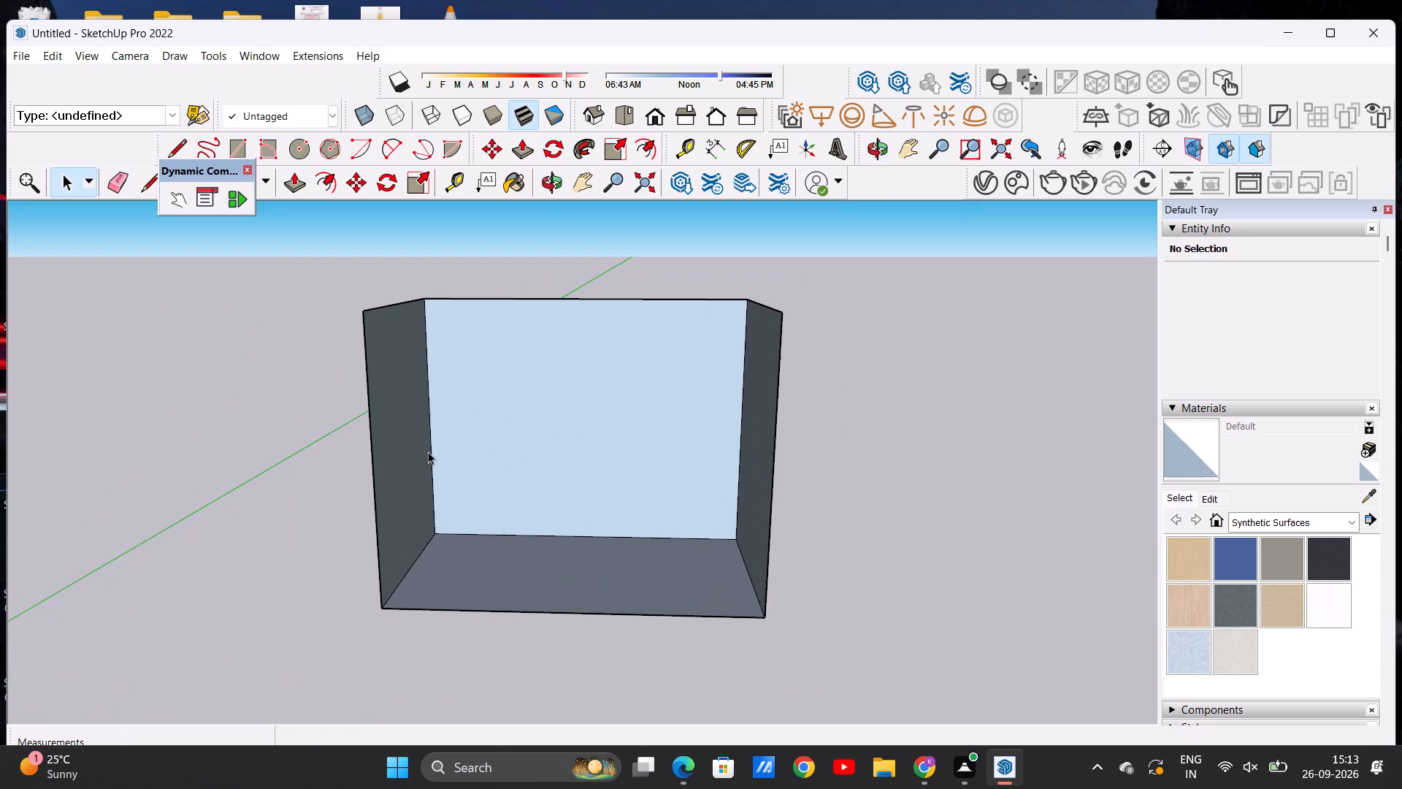
pyautogui.click(648, 107)
pyautogui.scroll(3, 619, 422)
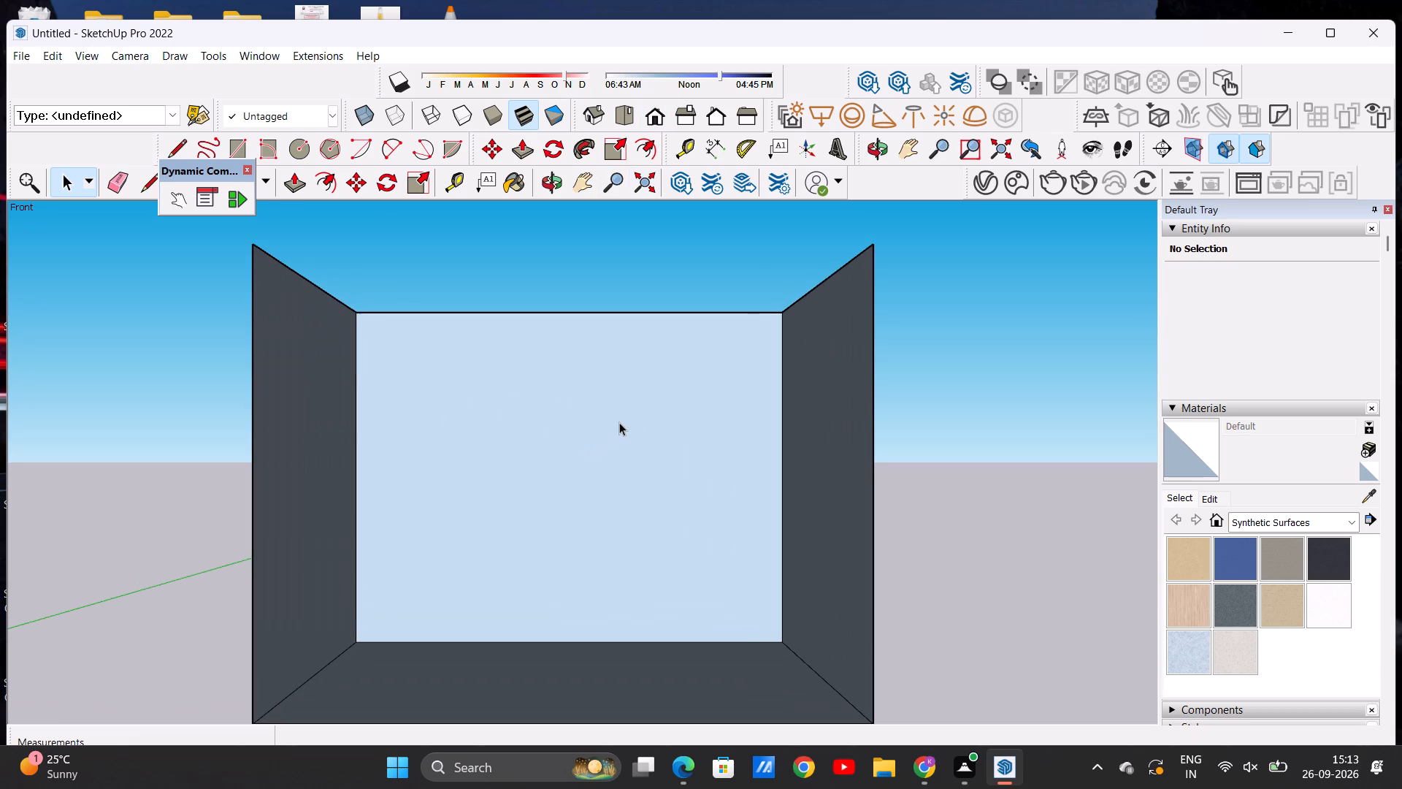
pyautogui.scroll(2, 623, 413)
pyautogui.scroll(-1, 623, 413)
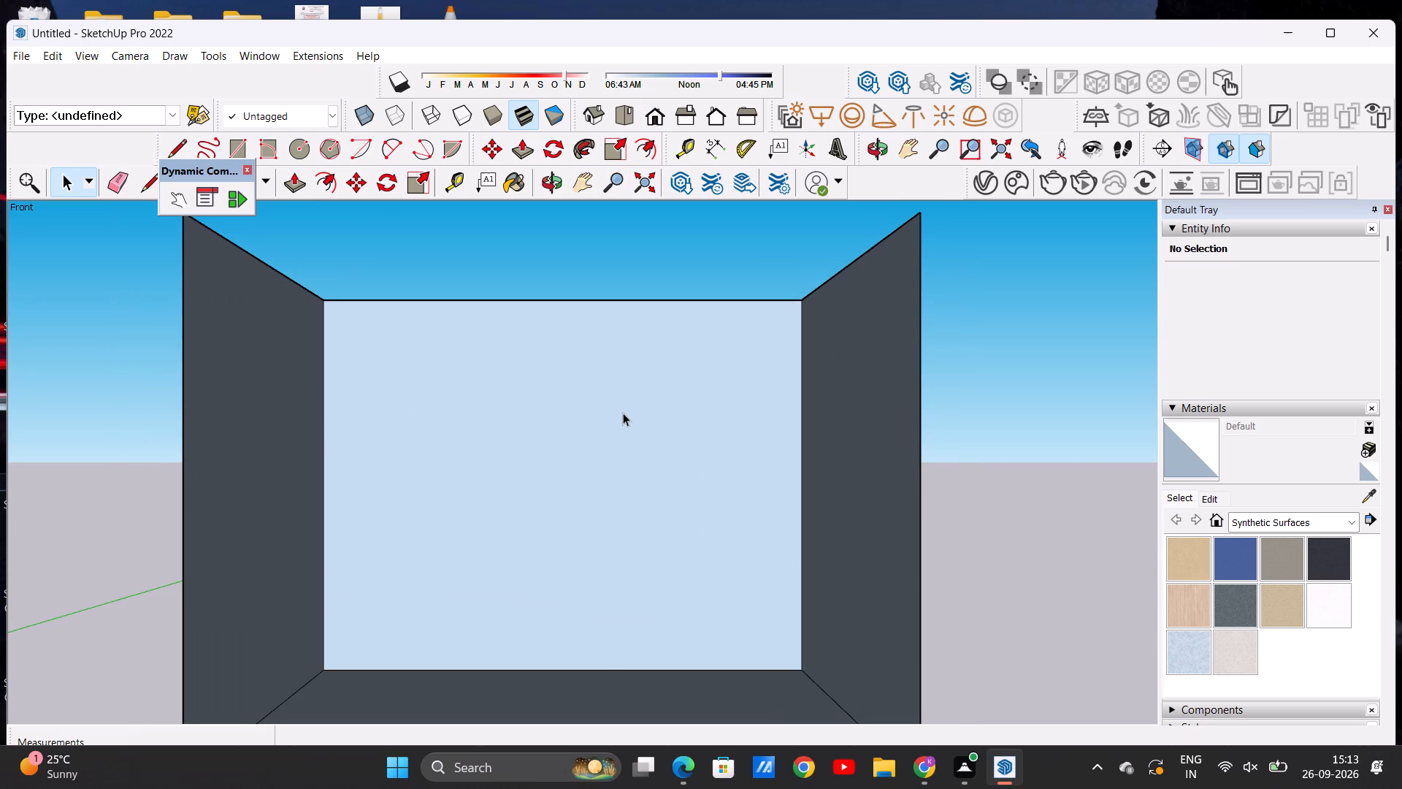
pyautogui.scroll(-7, 623, 413)
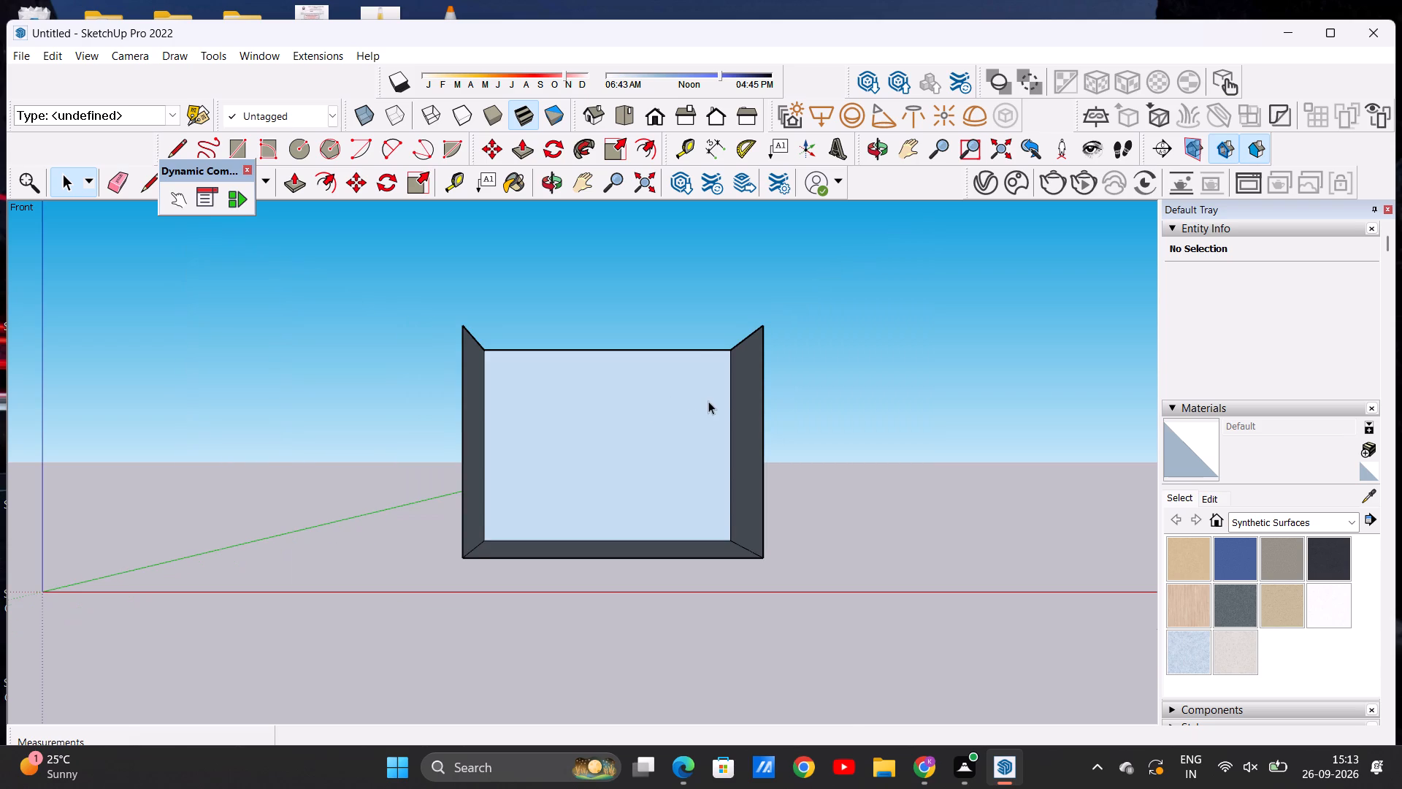
pyautogui.scroll(3, 708, 401)
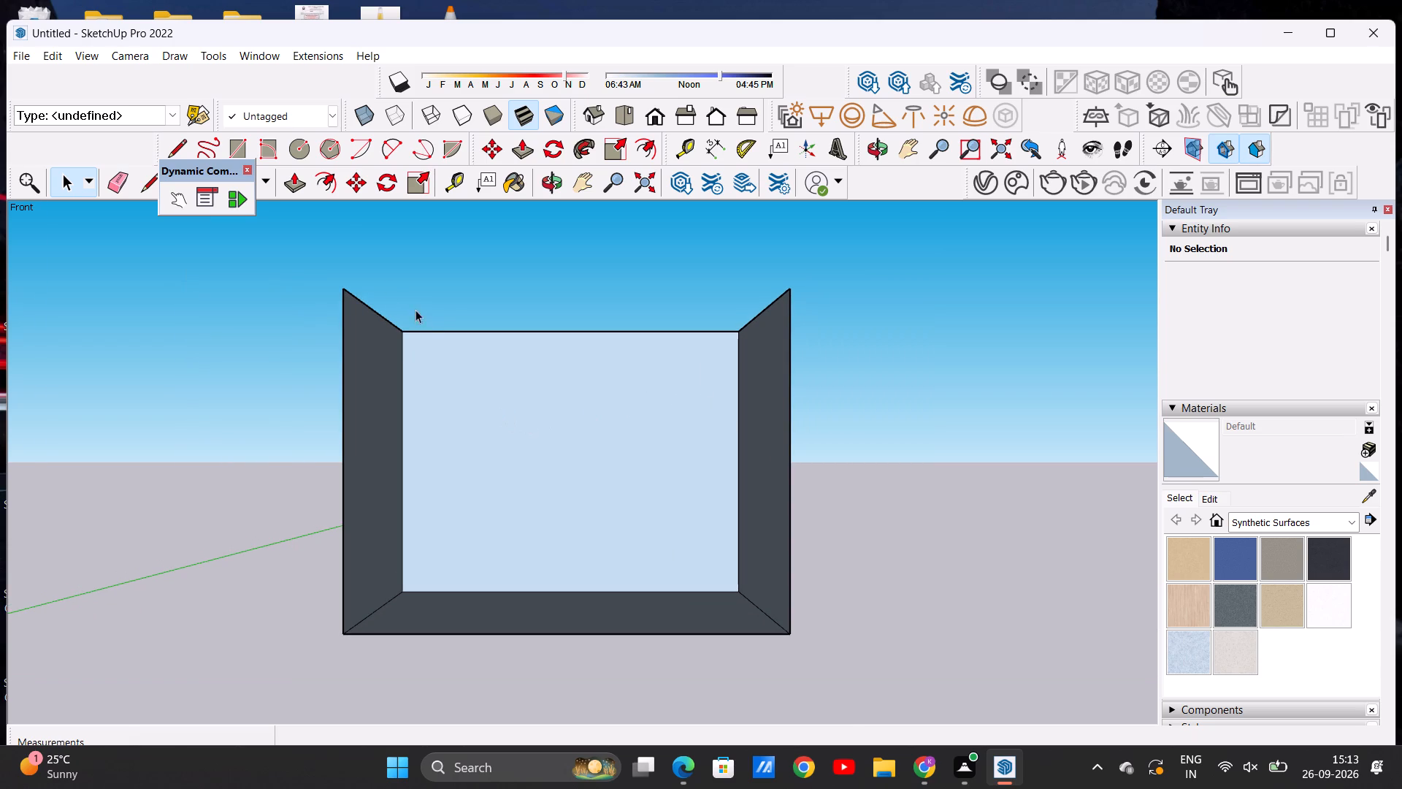
# Push/Pull the side walls inward to give them thickness, about 2 1/4" for the left wall and about 1 3/4" for the right.
pyautogui.click(288, 178)
pyautogui.moveTo(501, 438); pyautogui.dragTo(502, 520, button='middle')
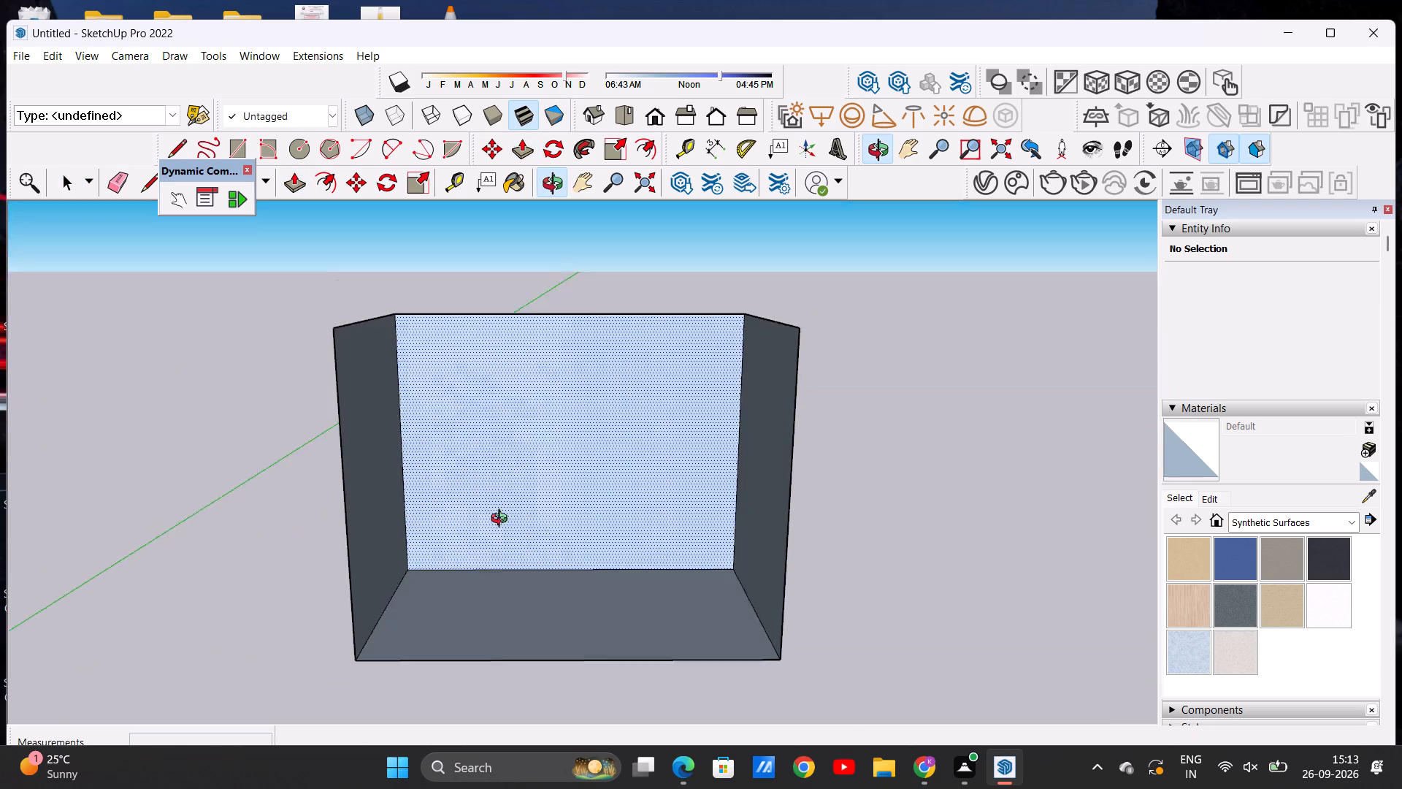
pyautogui.moveTo(502, 520); pyautogui.dragTo(518, 589, button='middle')
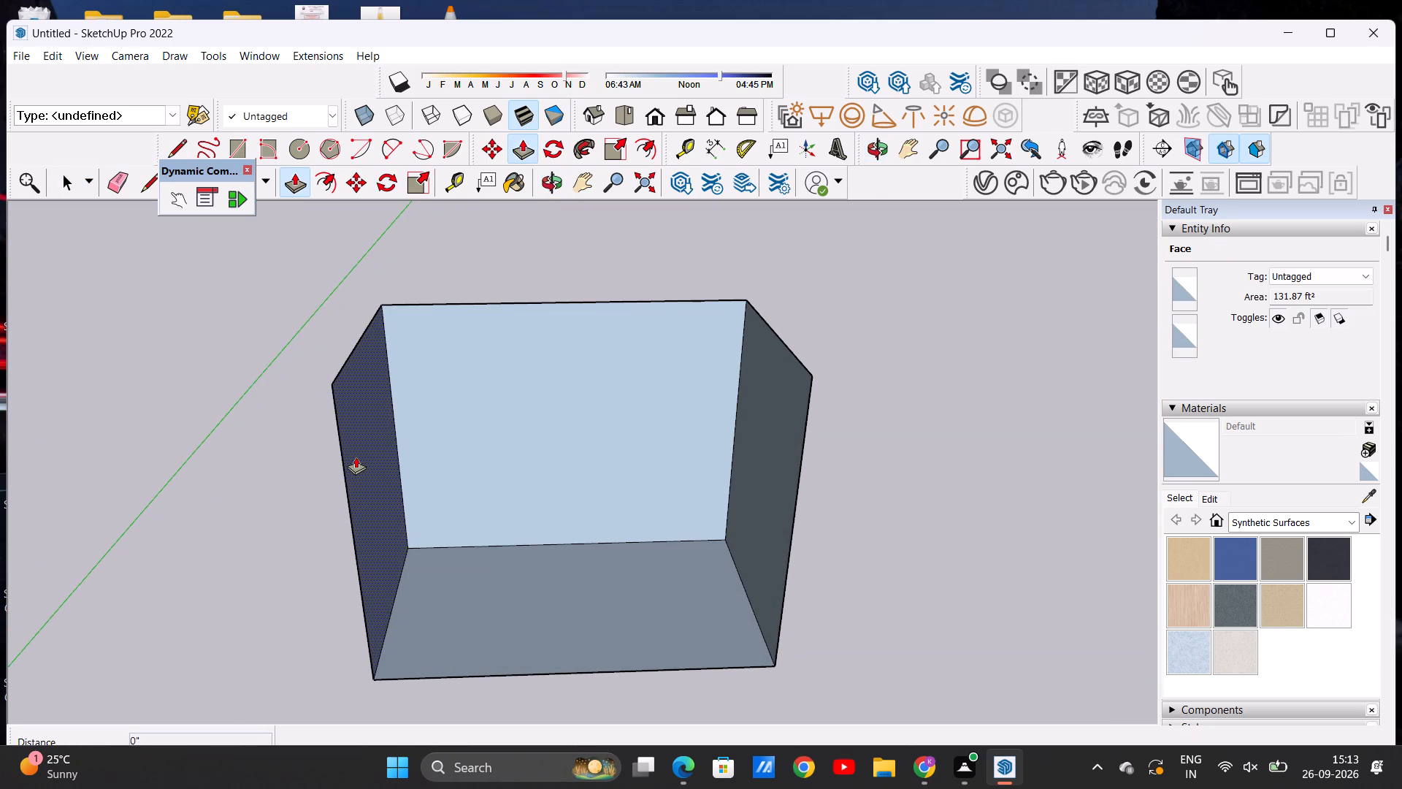
pyautogui.click(356, 457)
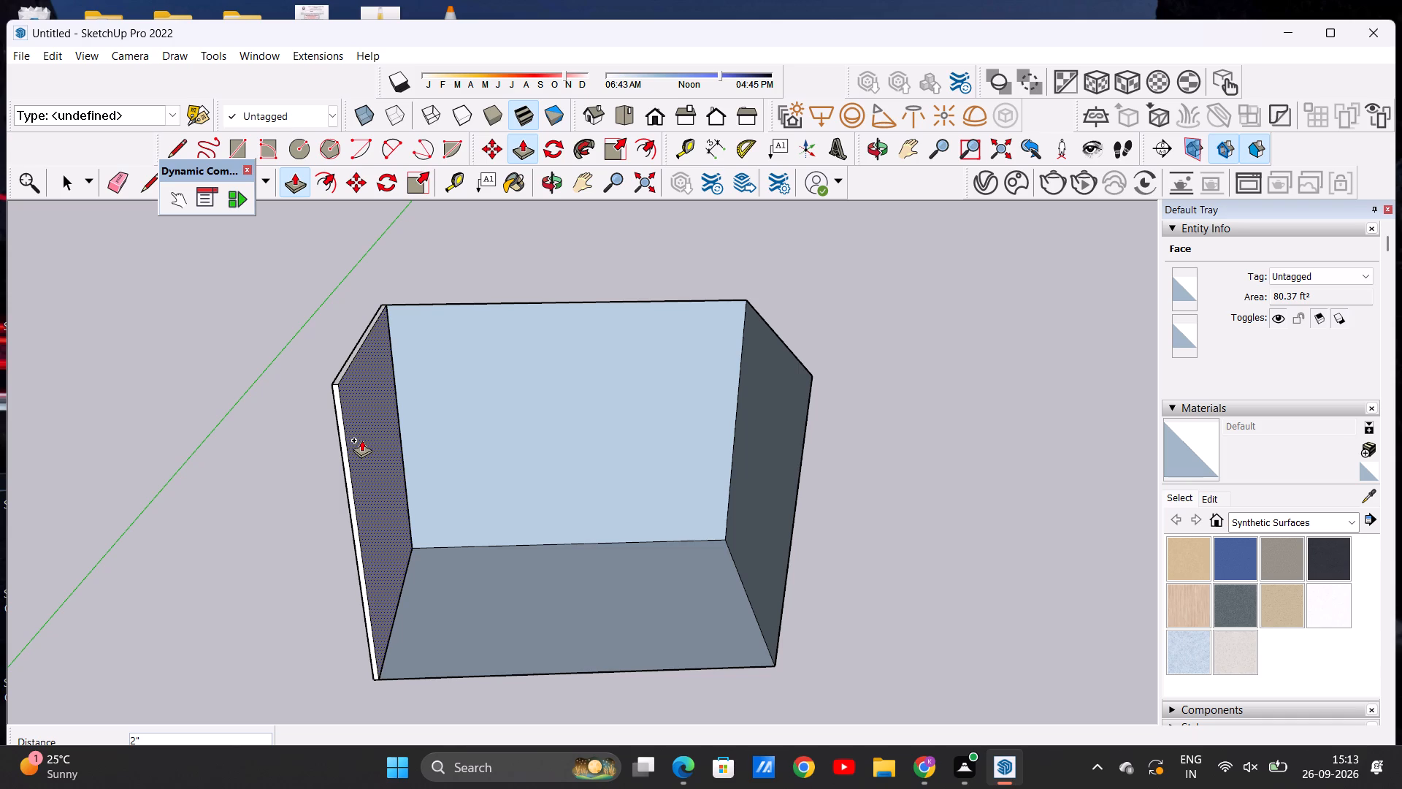
pyautogui.click(361, 440)
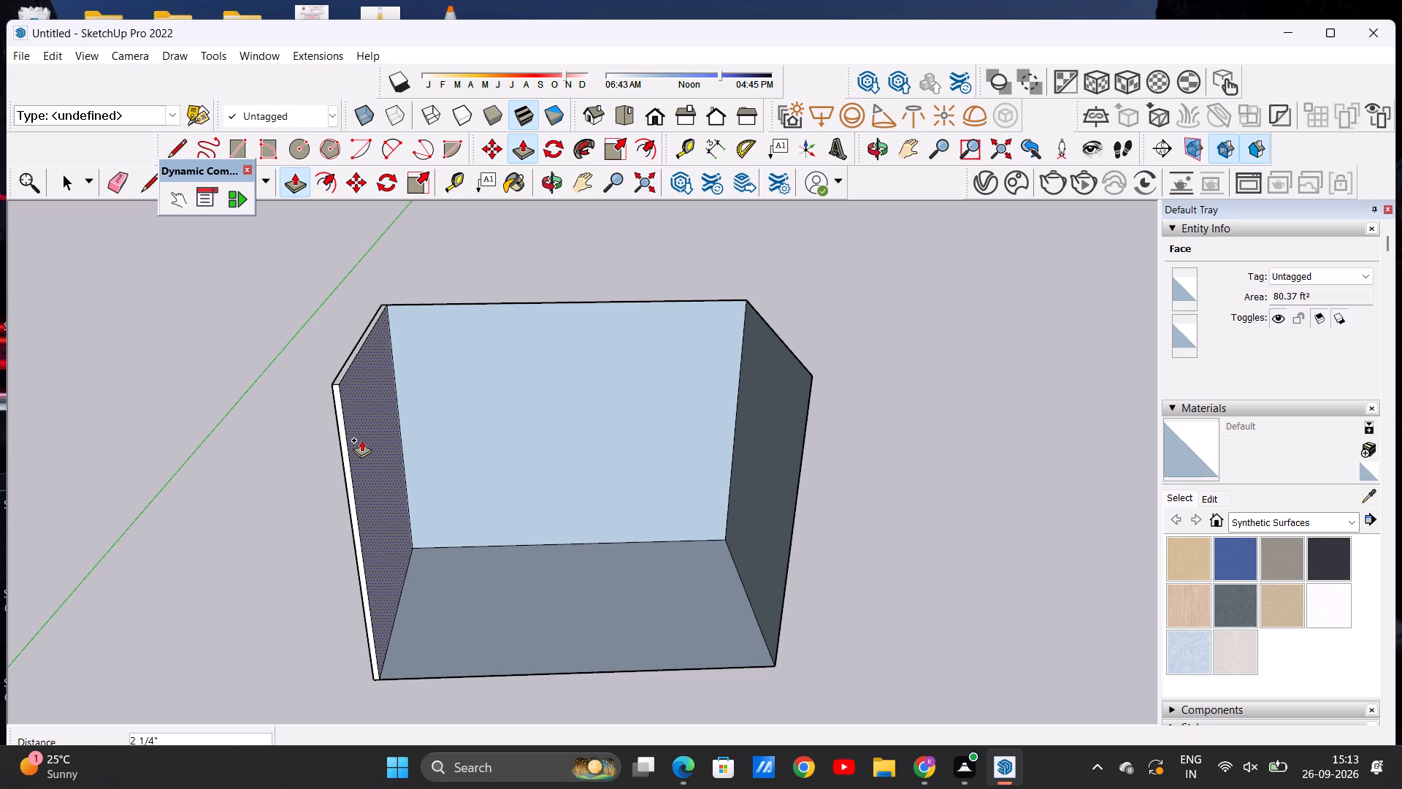
pyautogui.click(783, 451)
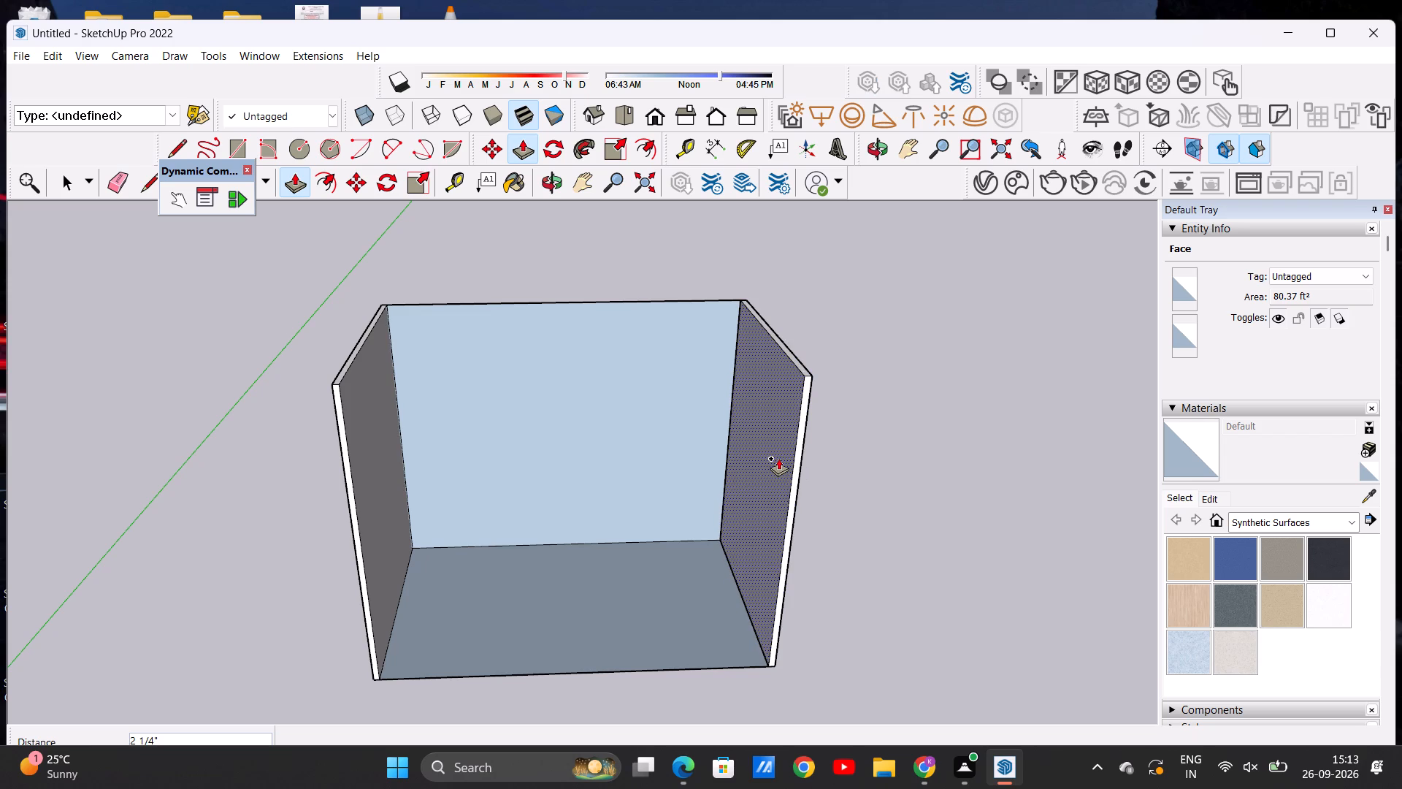
pyautogui.click(778, 461)
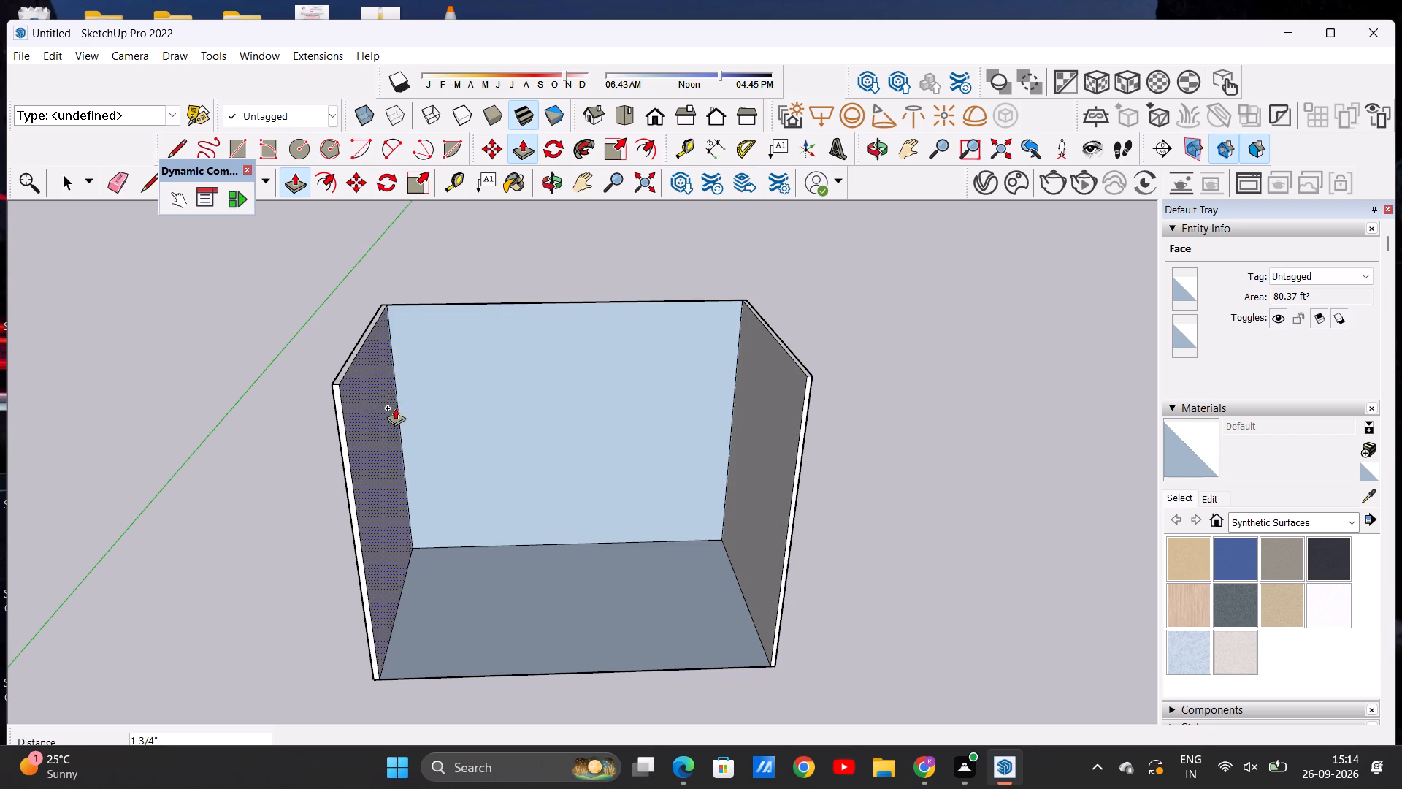
# Push/Pull the back wall face inward about 2 1/2" to give it thickness.
pyautogui.scroll(1, 402, 333)
pyautogui.moveTo(406, 335); pyautogui.dragTo(558, 435, button='middle')
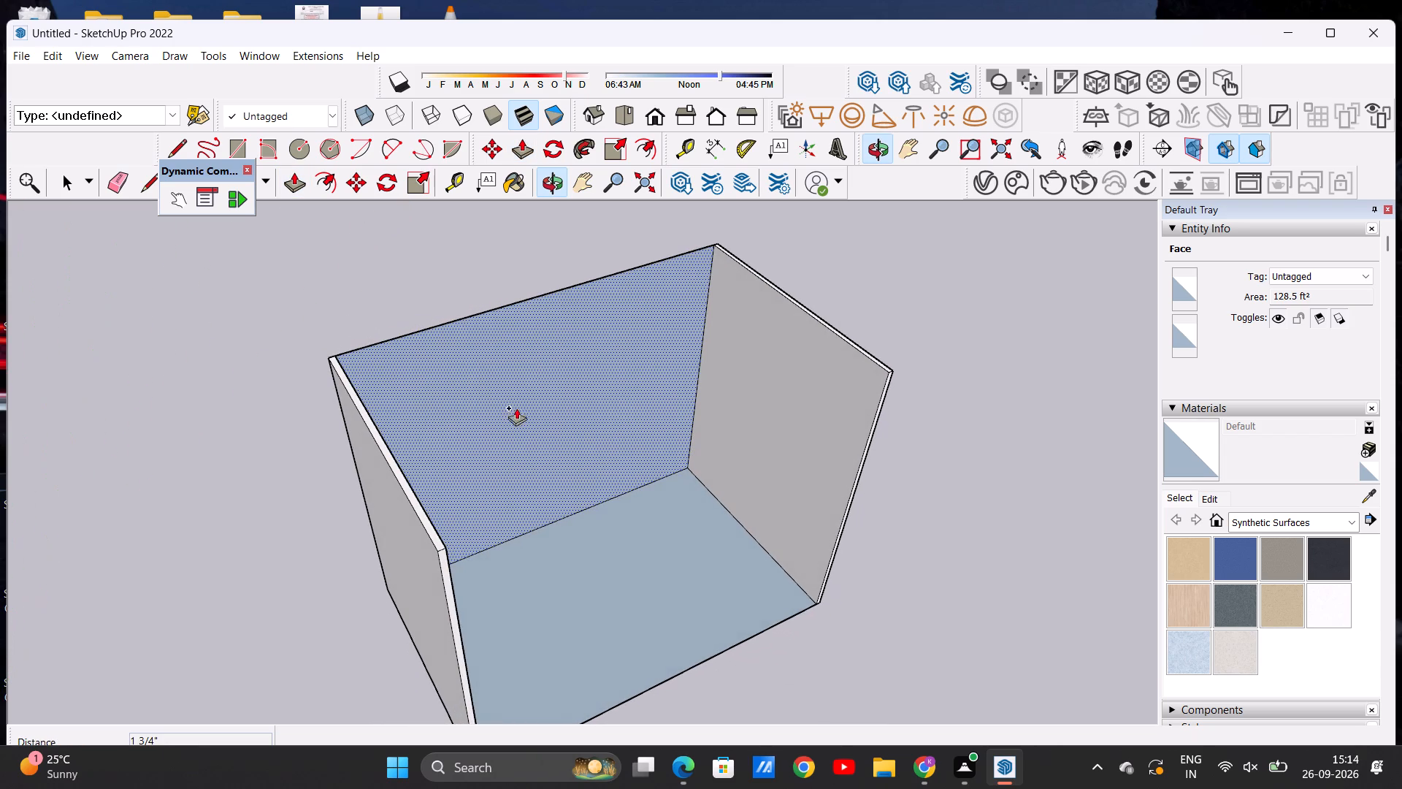
pyautogui.click(381, 363)
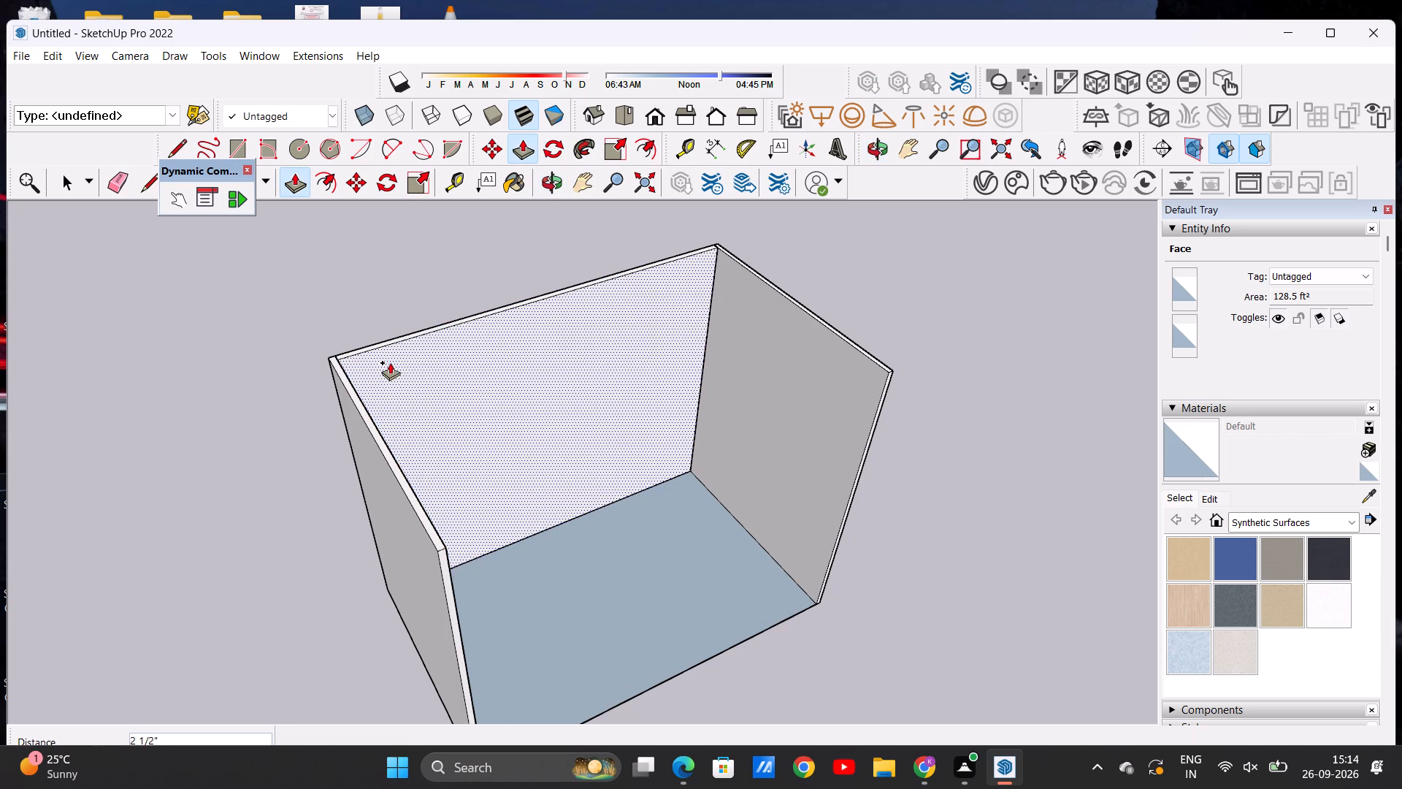
pyautogui.click(390, 362)
pyautogui.press('space')
# Examine the thickened back and side walls from several angles and distances.
pyautogui.moveTo(475, 496); pyautogui.dragTo(460, 468, button='middle')
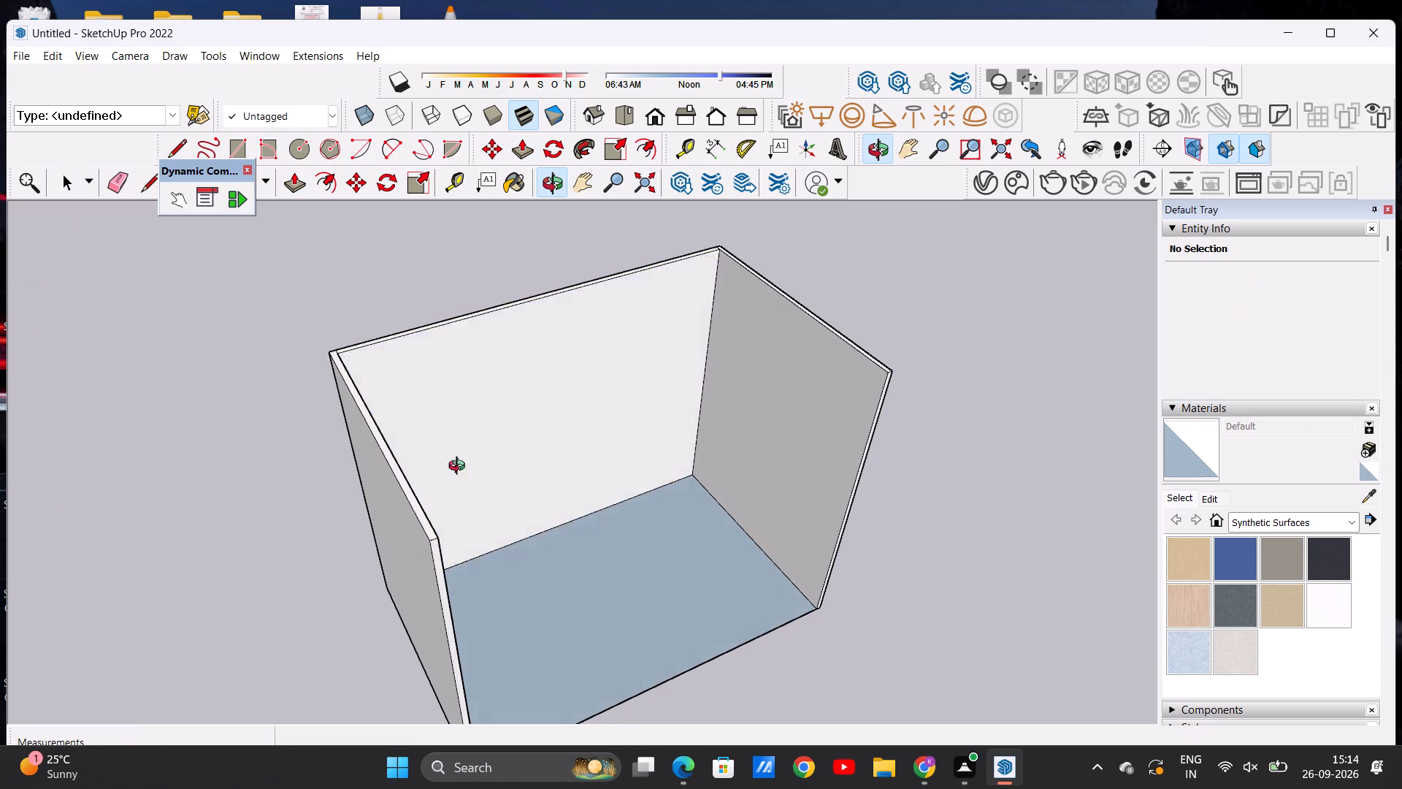
pyautogui.moveTo(460, 468); pyautogui.dragTo(393, 354, button='middle')
pyautogui.scroll(-3, 413, 469)
pyautogui.moveTo(493, 565); pyautogui.dragTo(413, 550, button='middle')
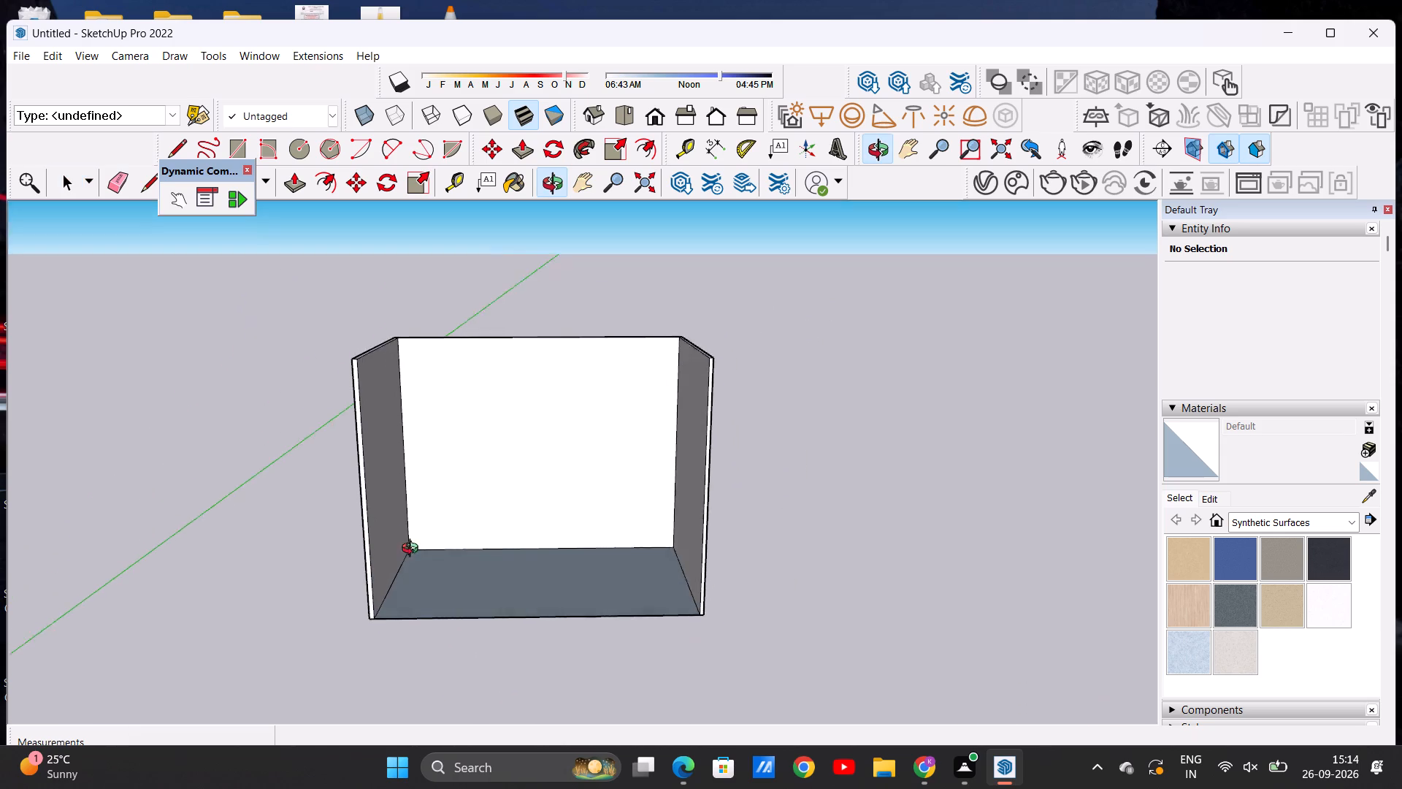
pyautogui.moveTo(413, 550); pyautogui.dragTo(408, 619, button='middle')
pyautogui.scroll(3, 491, 454)
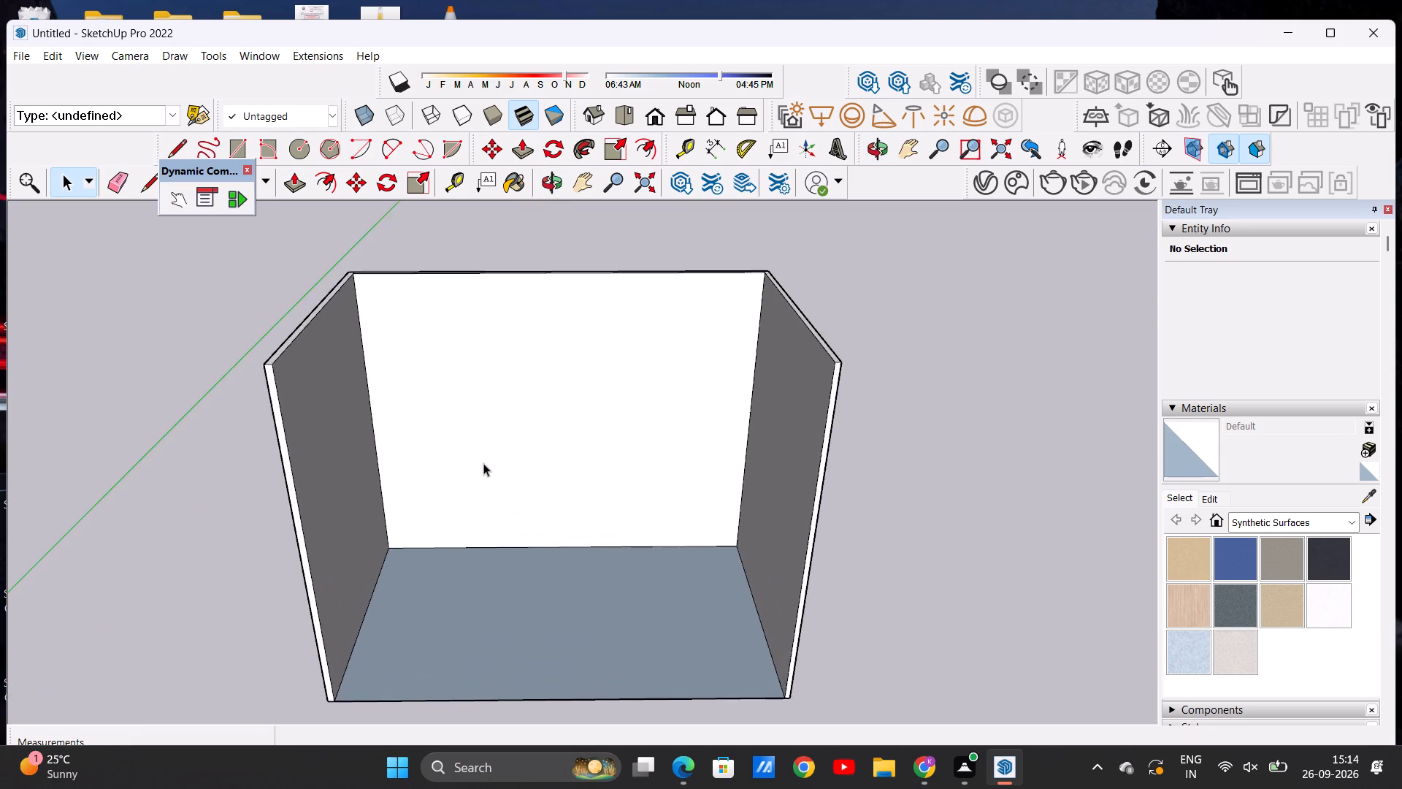
pyautogui.scroll(-3, 485, 468)
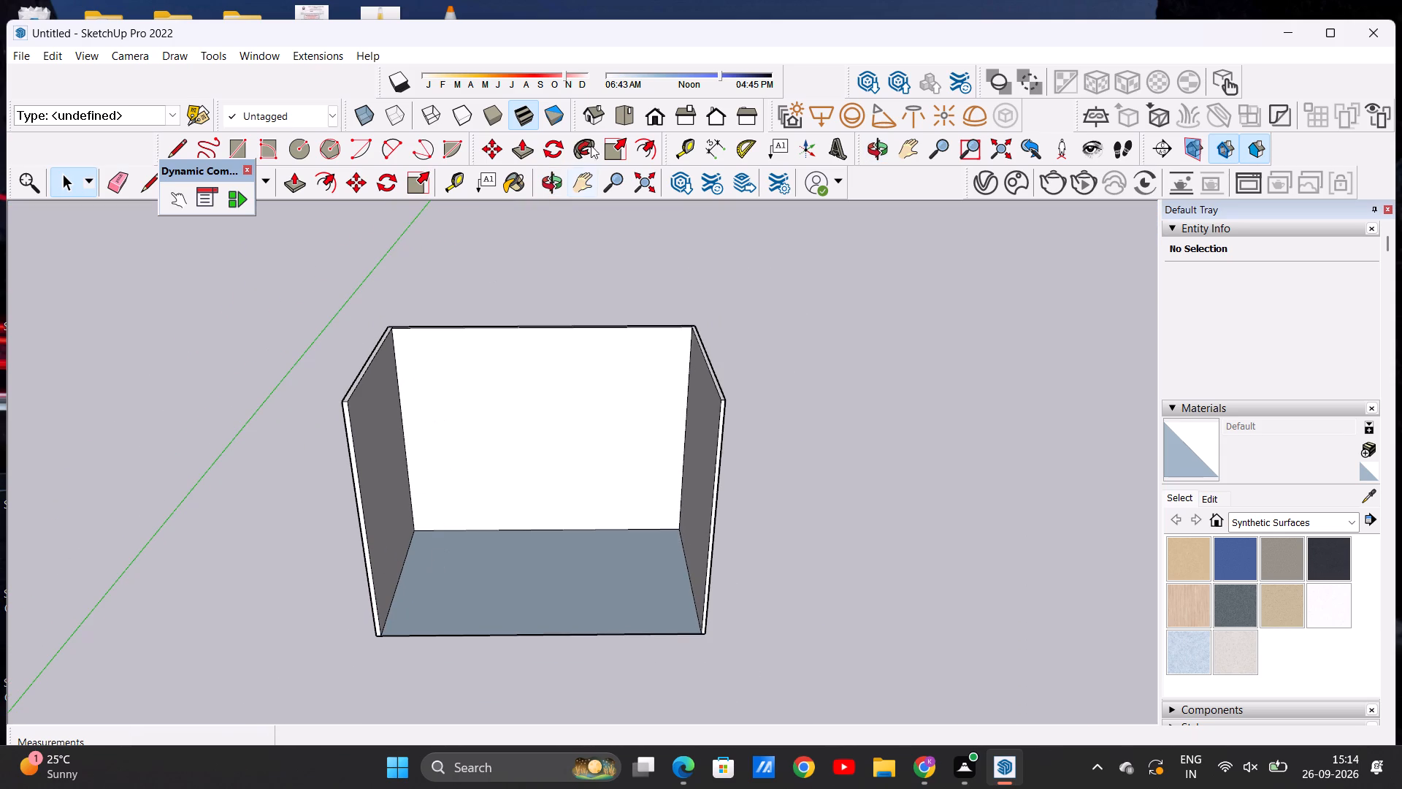
# In the standard front view, place a horizontal guide across the back wall about 2' 10 1/2" below its top edge.
pyautogui.click(648, 117)
pyautogui.scroll(3, 634, 418)
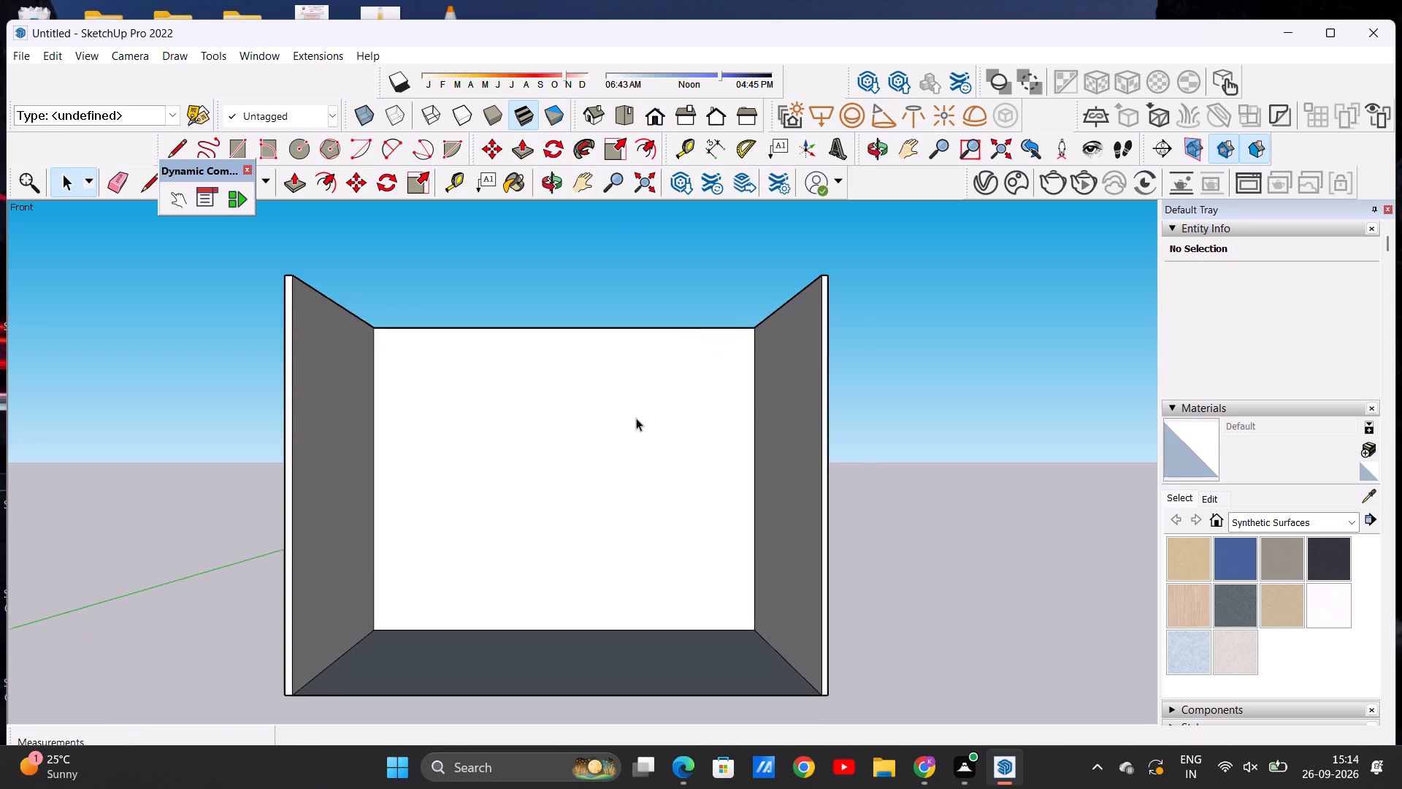
pyautogui.scroll(1, 636, 418)
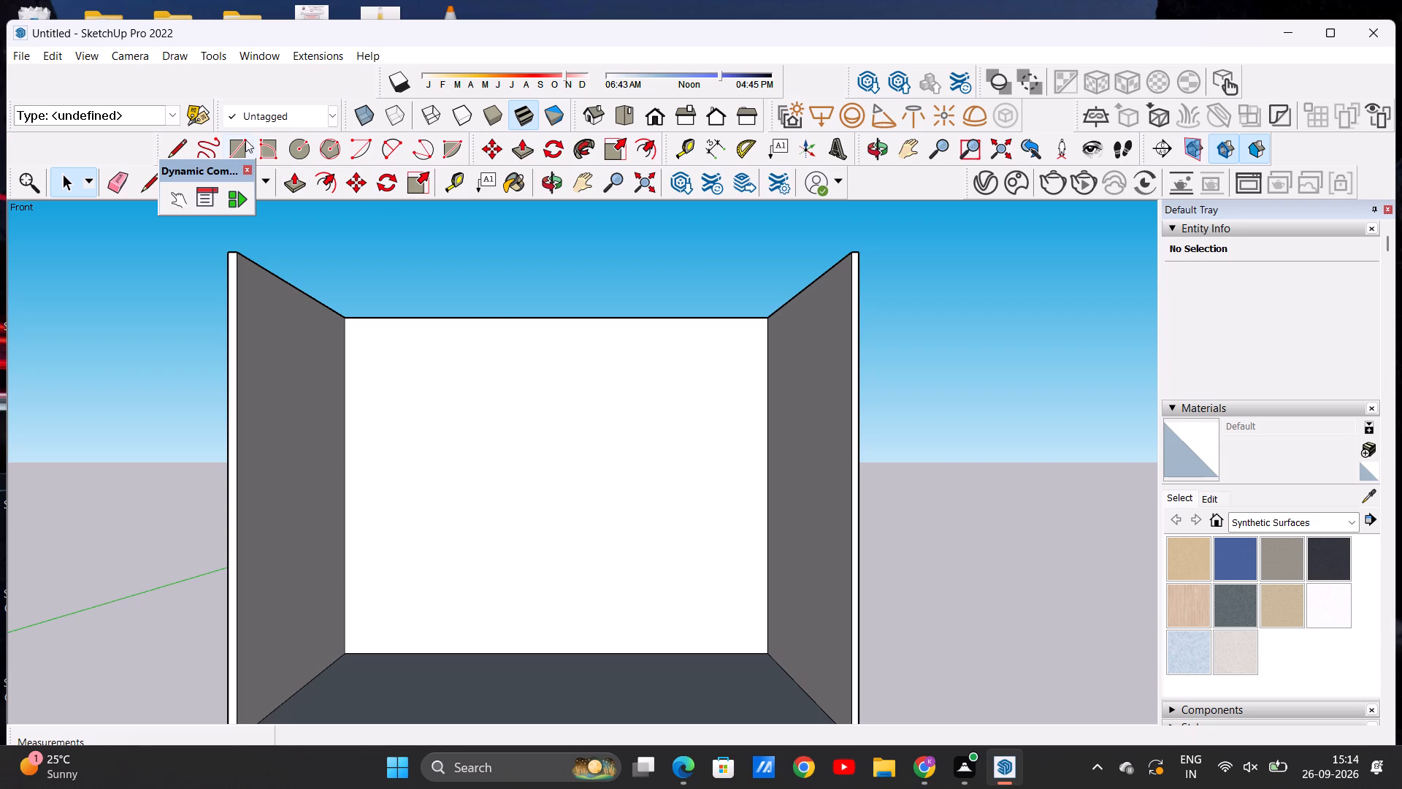
pyautogui.click(689, 150)
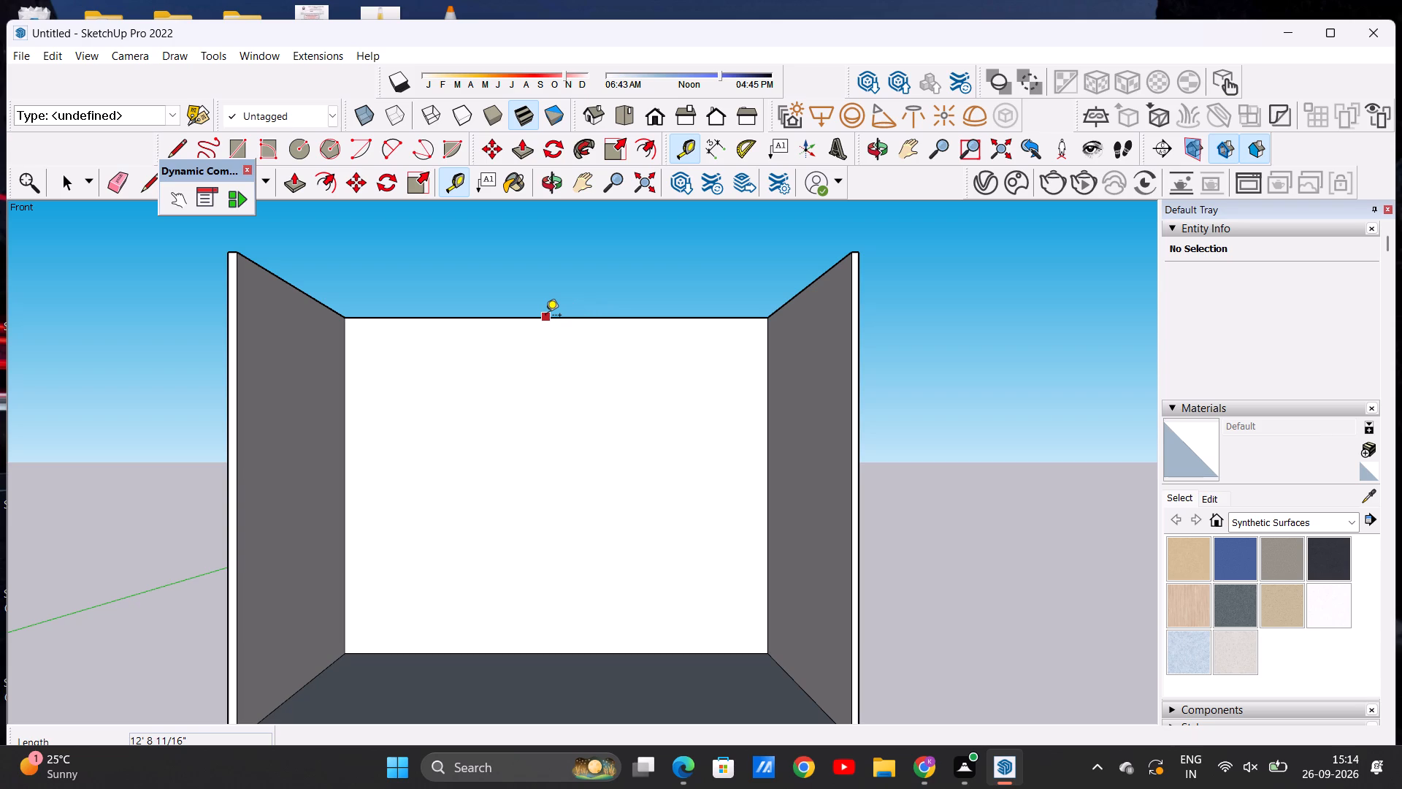
pyautogui.click(545, 316)
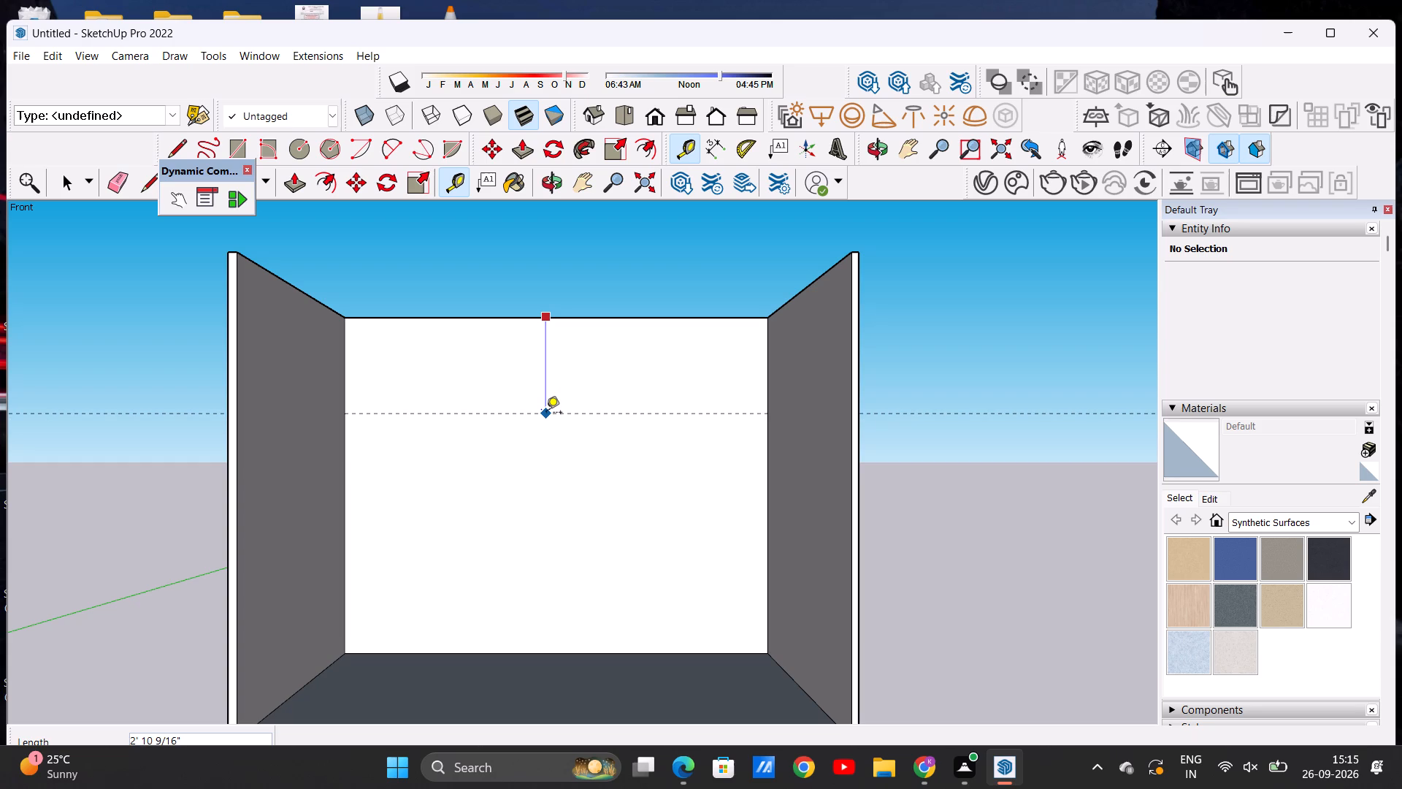
pyautogui.click(546, 413)
pyautogui.press('space')
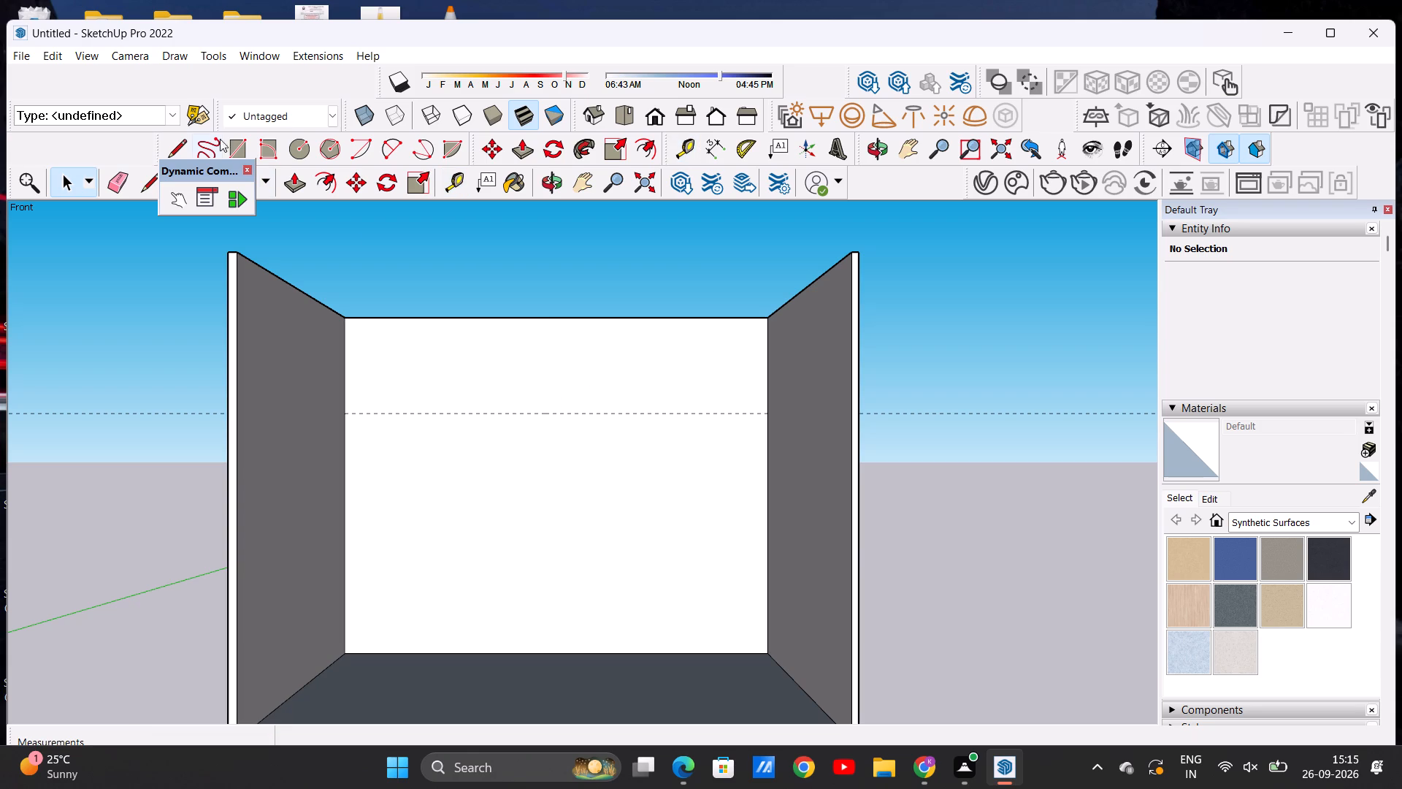
# Draw a line about 12' 9" long along the guide, from one side wall to the other across the back wall.
pyautogui.click(181, 146)
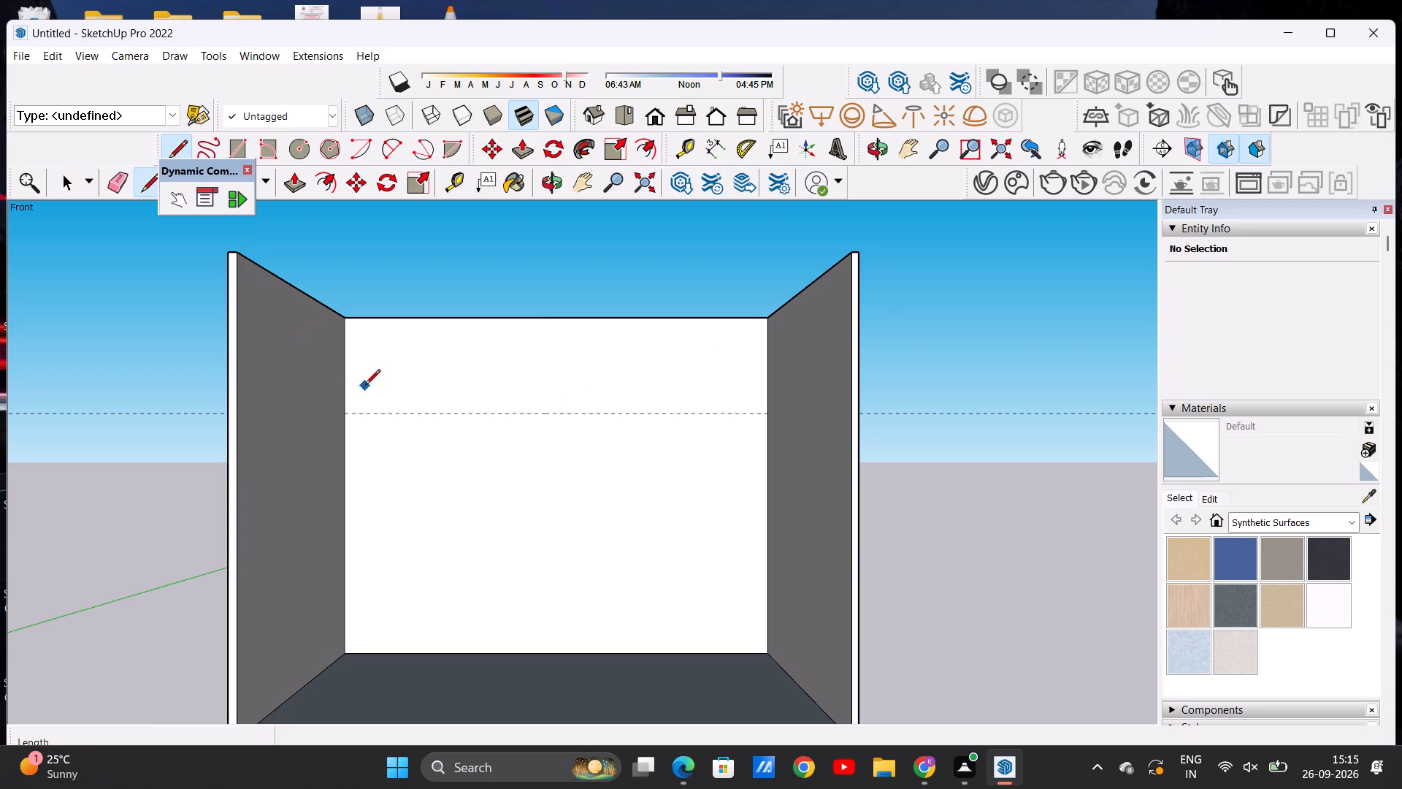
pyautogui.click(347, 412)
pyautogui.click(767, 414)
pyautogui.press('space')
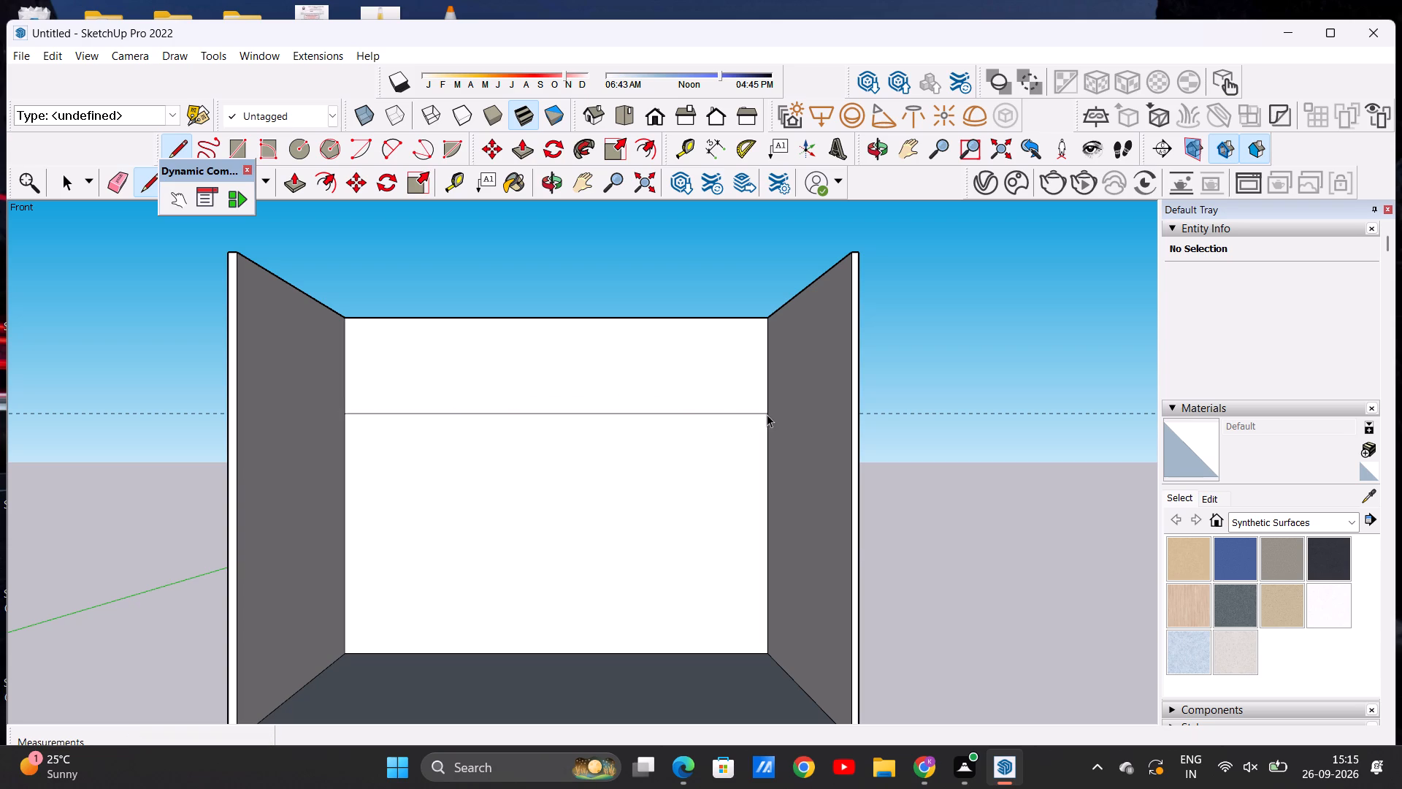
# Erase the horizontal guide, keeping the line drawn across the back wall.
pyautogui.scroll(-6, 670, 386)
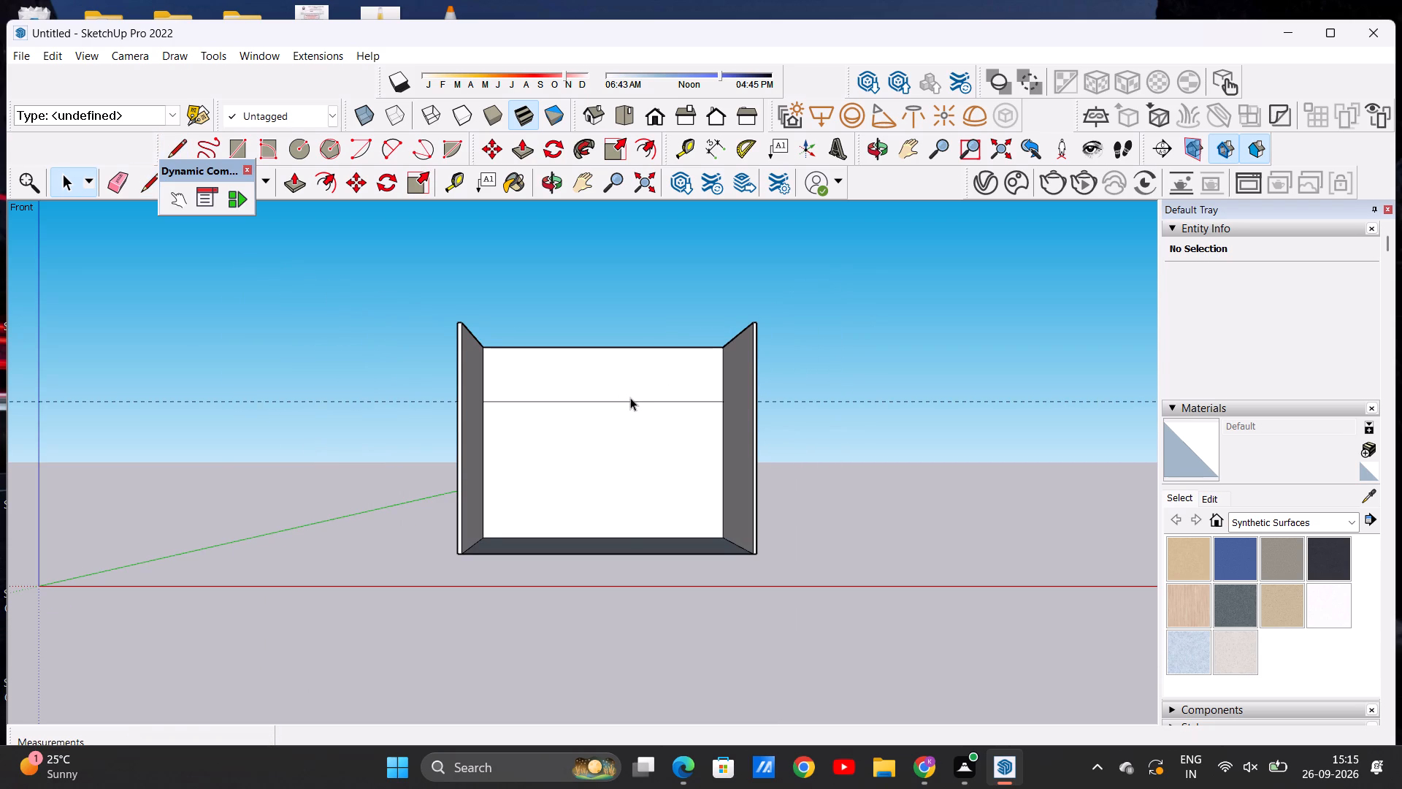
pyautogui.scroll(4, 633, 394)
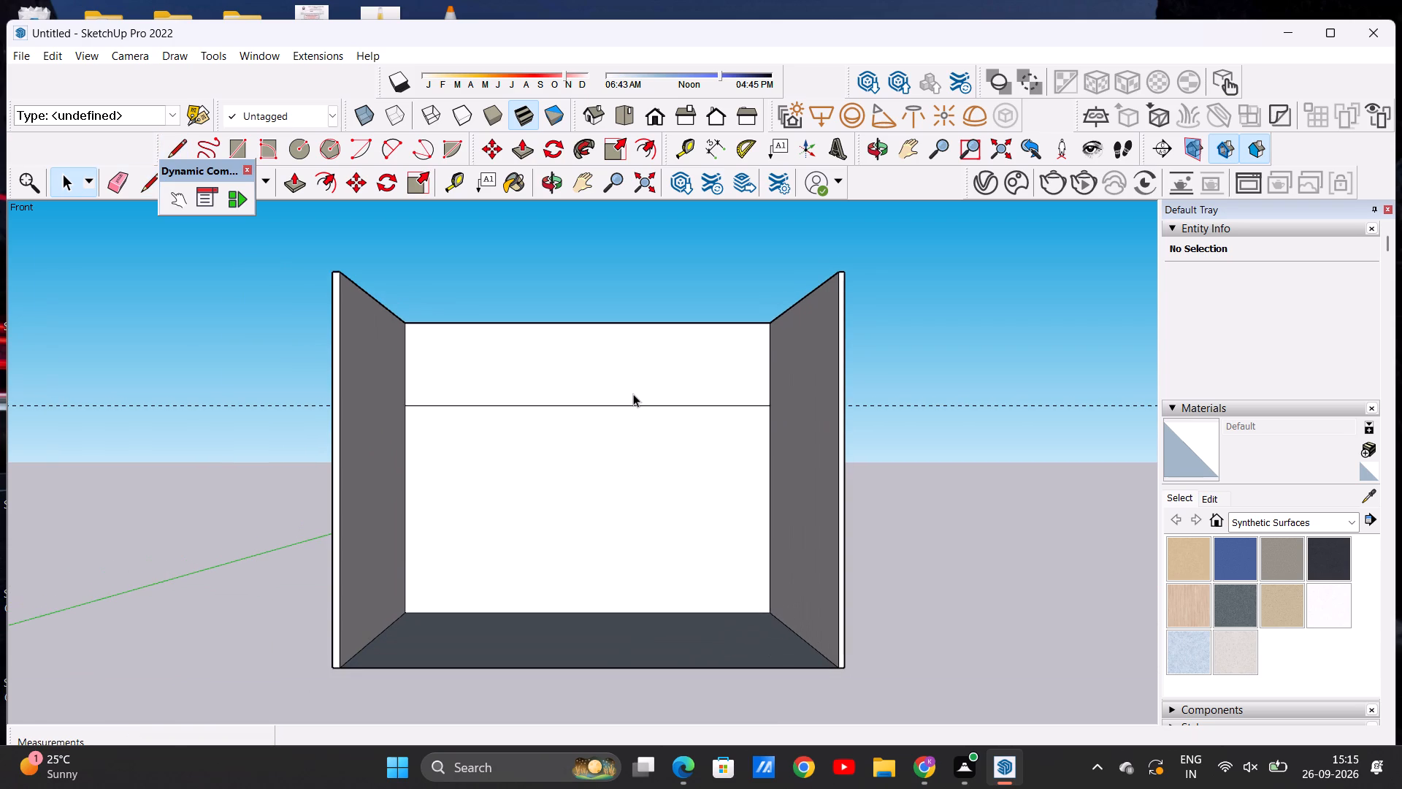
pyautogui.click(121, 176)
pyautogui.moveTo(981, 384); pyautogui.dragTo(966, 432)
pyautogui.moveTo(966, 403); pyautogui.dragTo(966, 419)
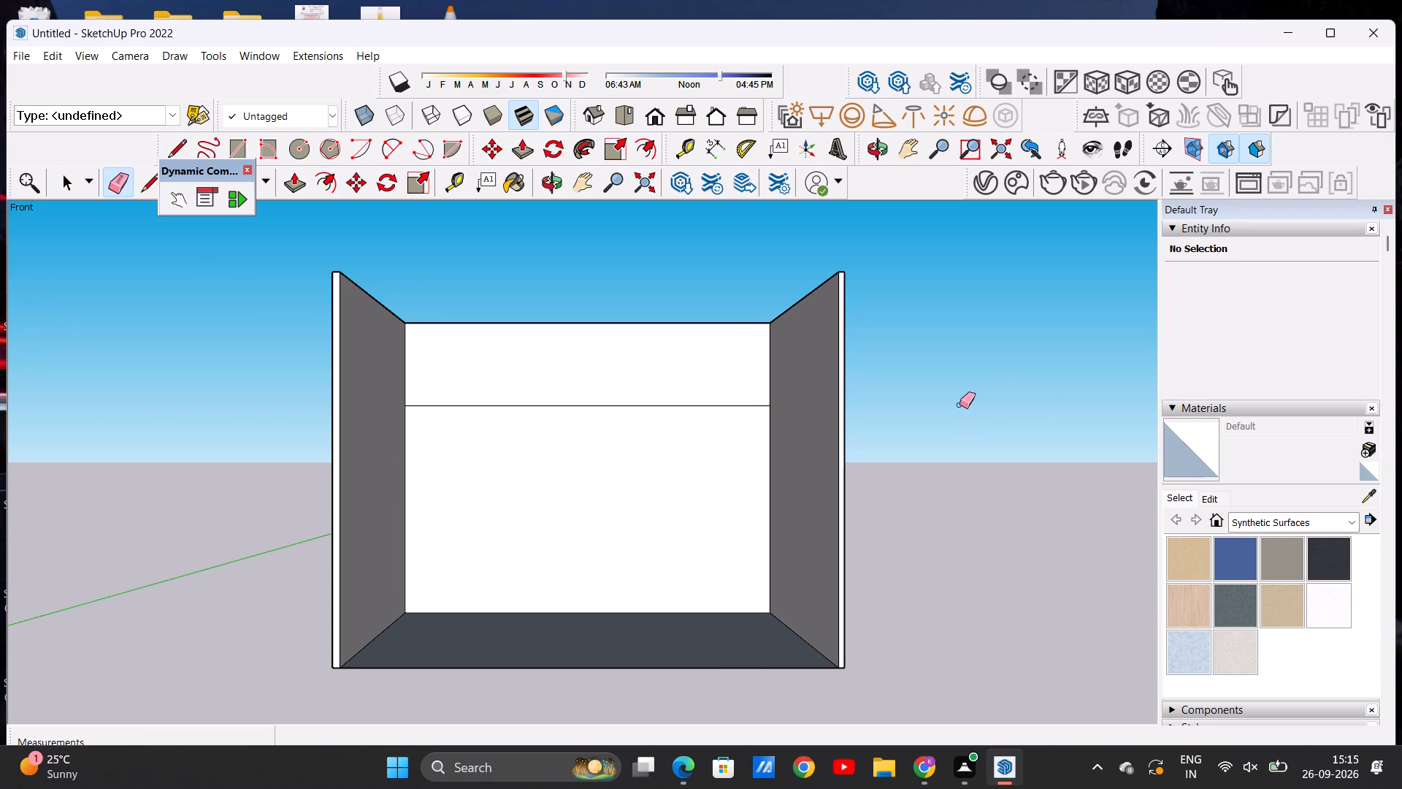
pyautogui.press('space')
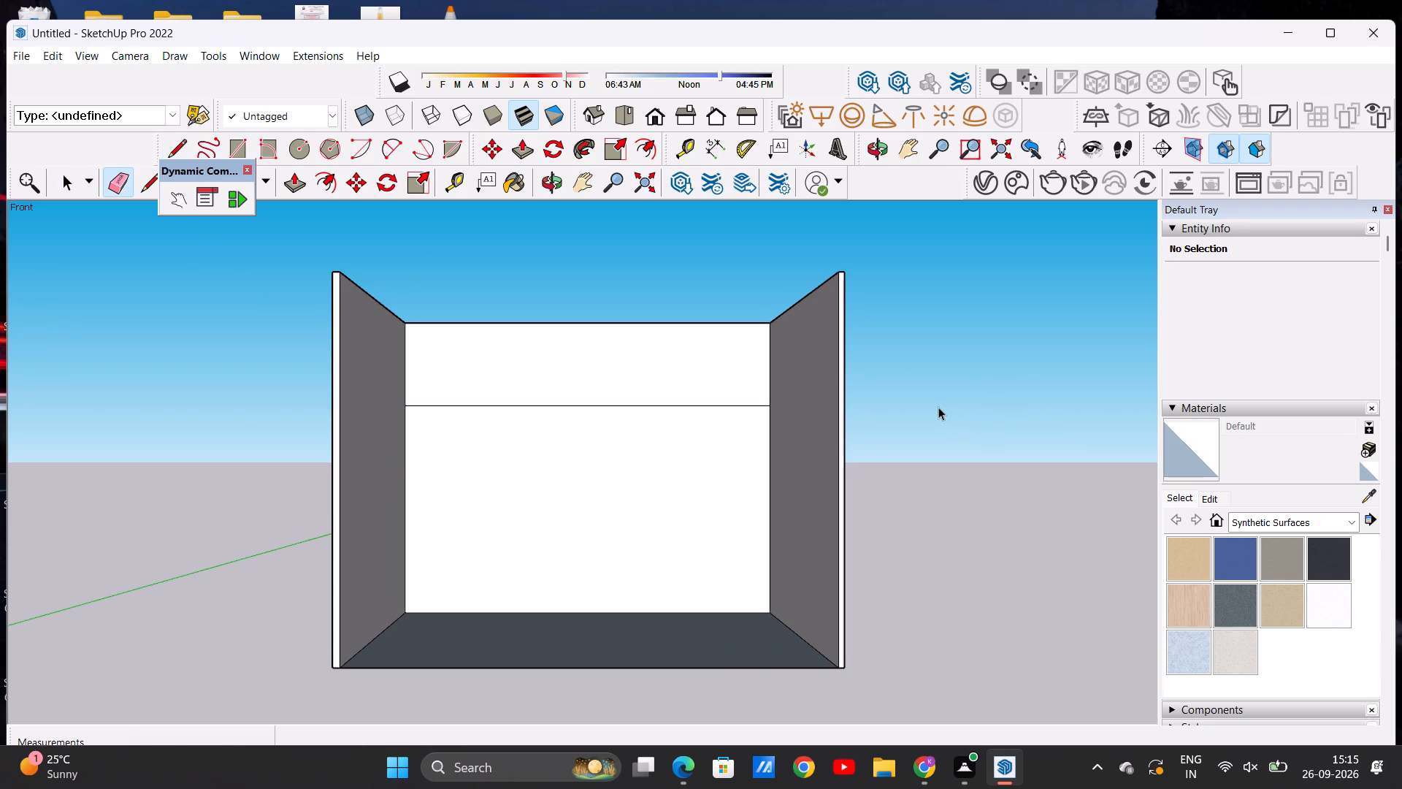
# Place two horizontal guides on the back wall, one about 6 9/16" above the floor edge and another about 3' 15/16" above that guide.
pyautogui.scroll(2, 639, 368)
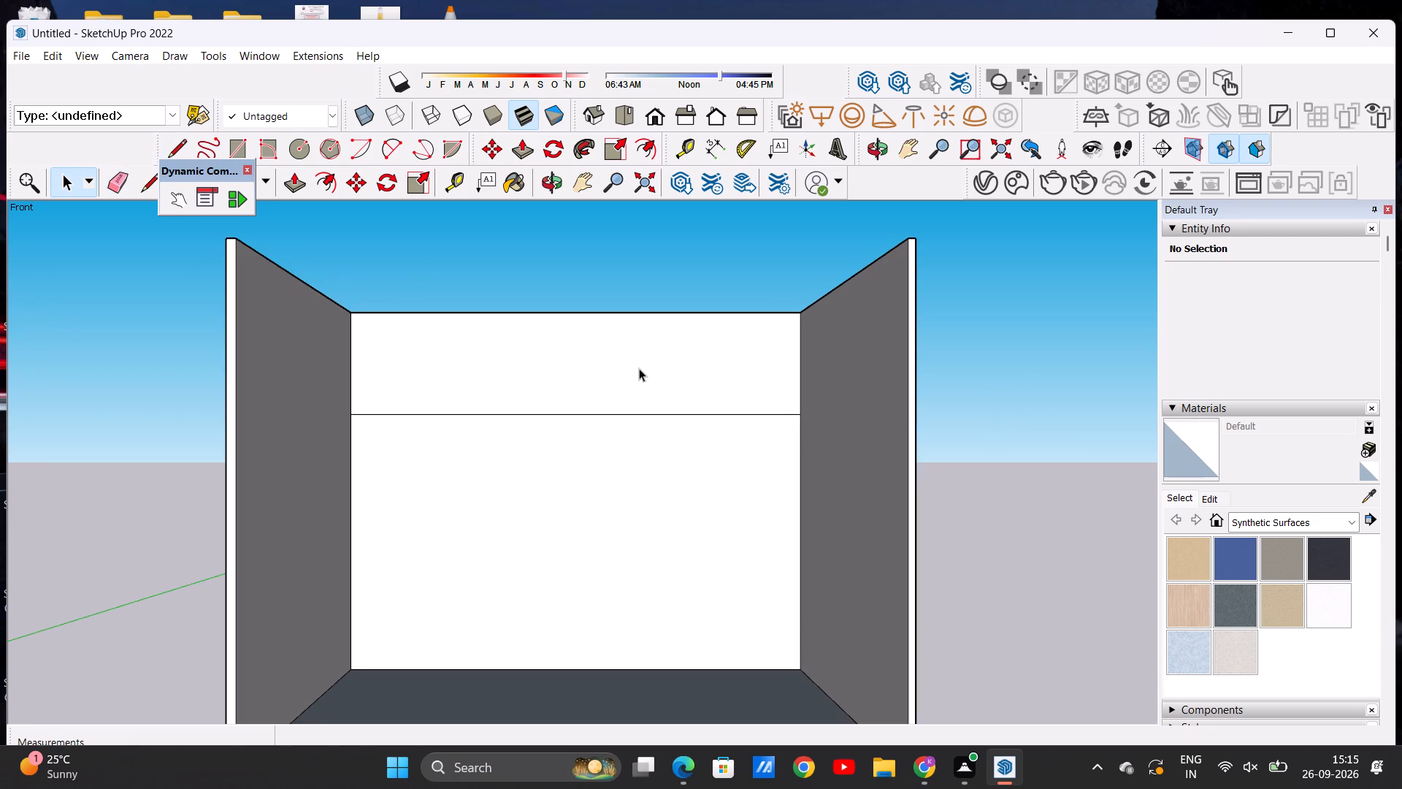
pyautogui.scroll(-2, 621, 379)
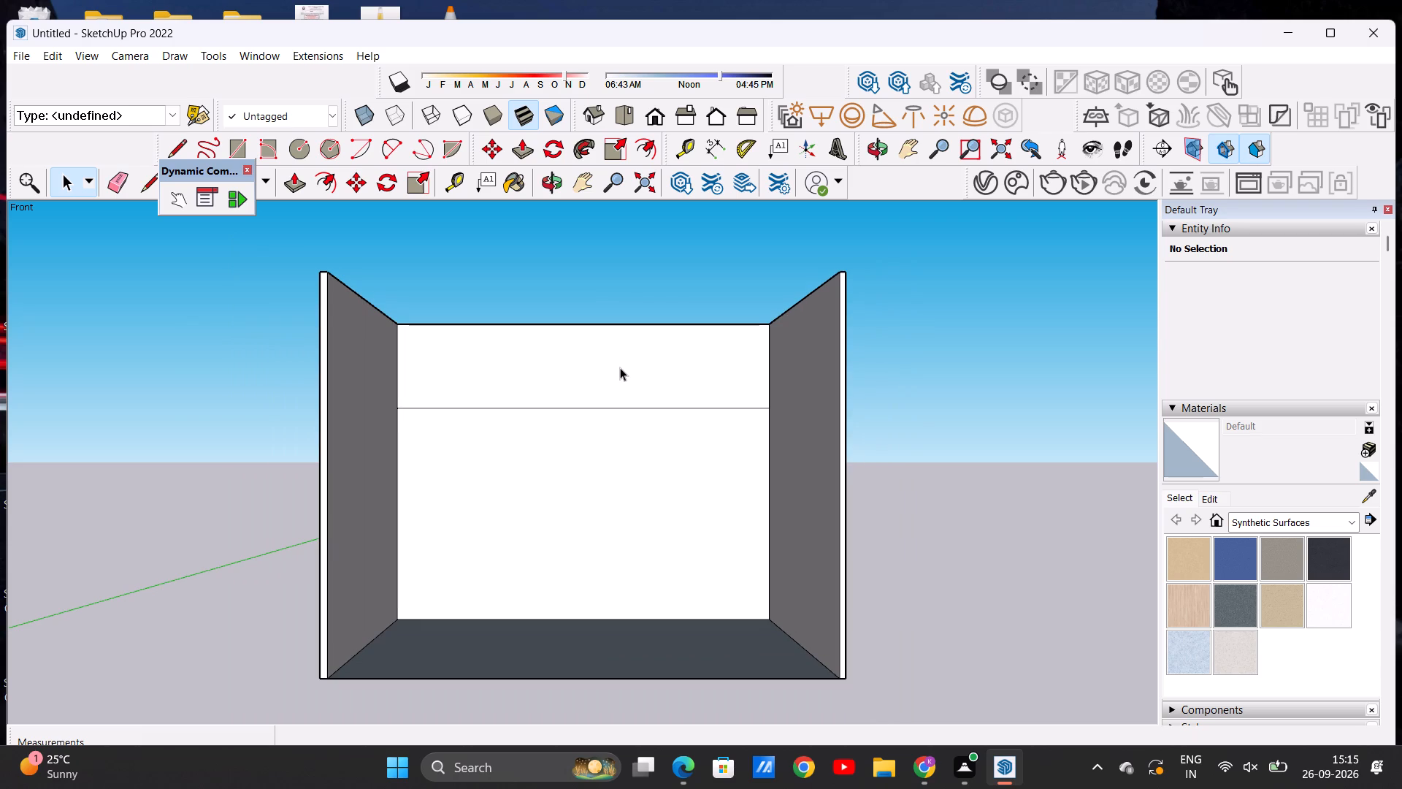
pyautogui.click(453, 188)
pyautogui.click(560, 618)
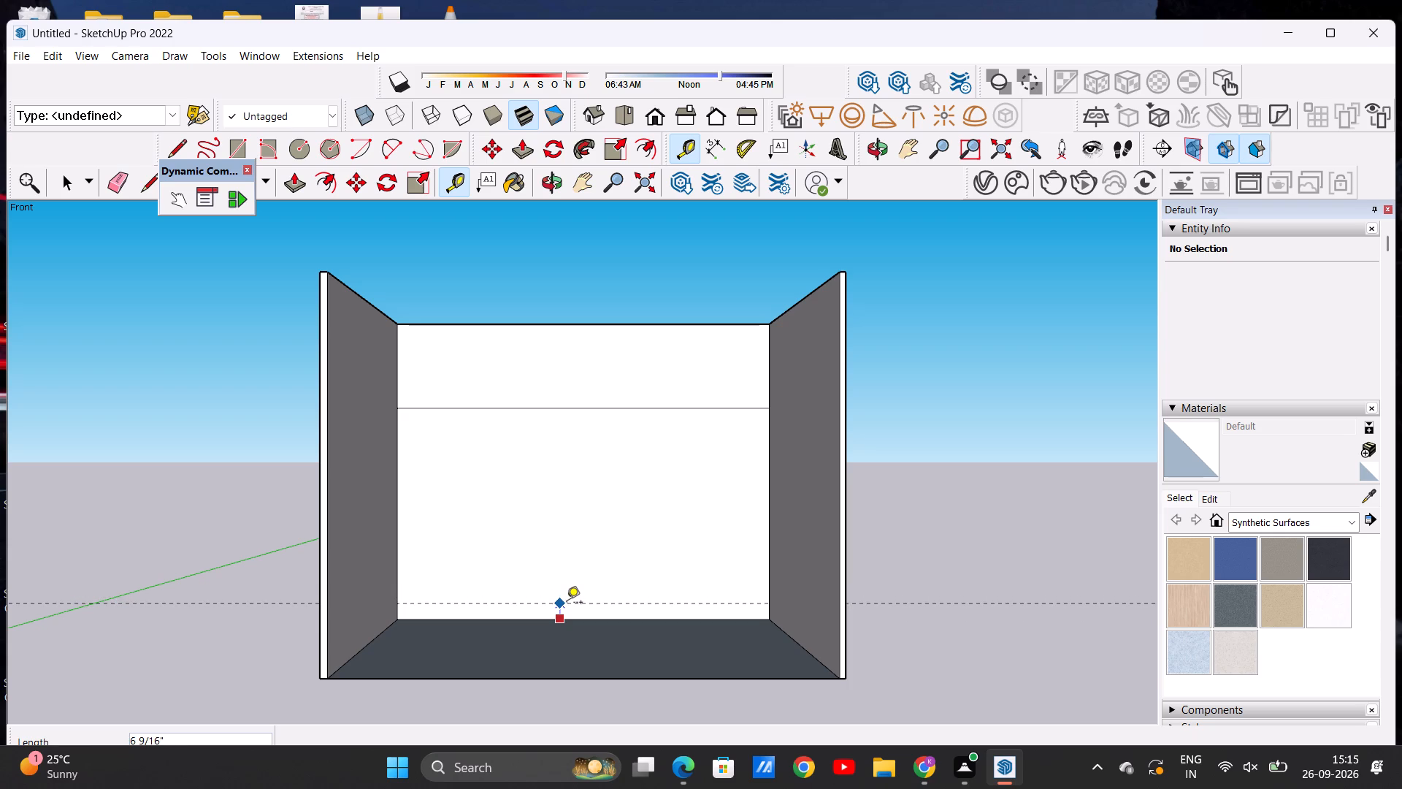
pyautogui.click(567, 603)
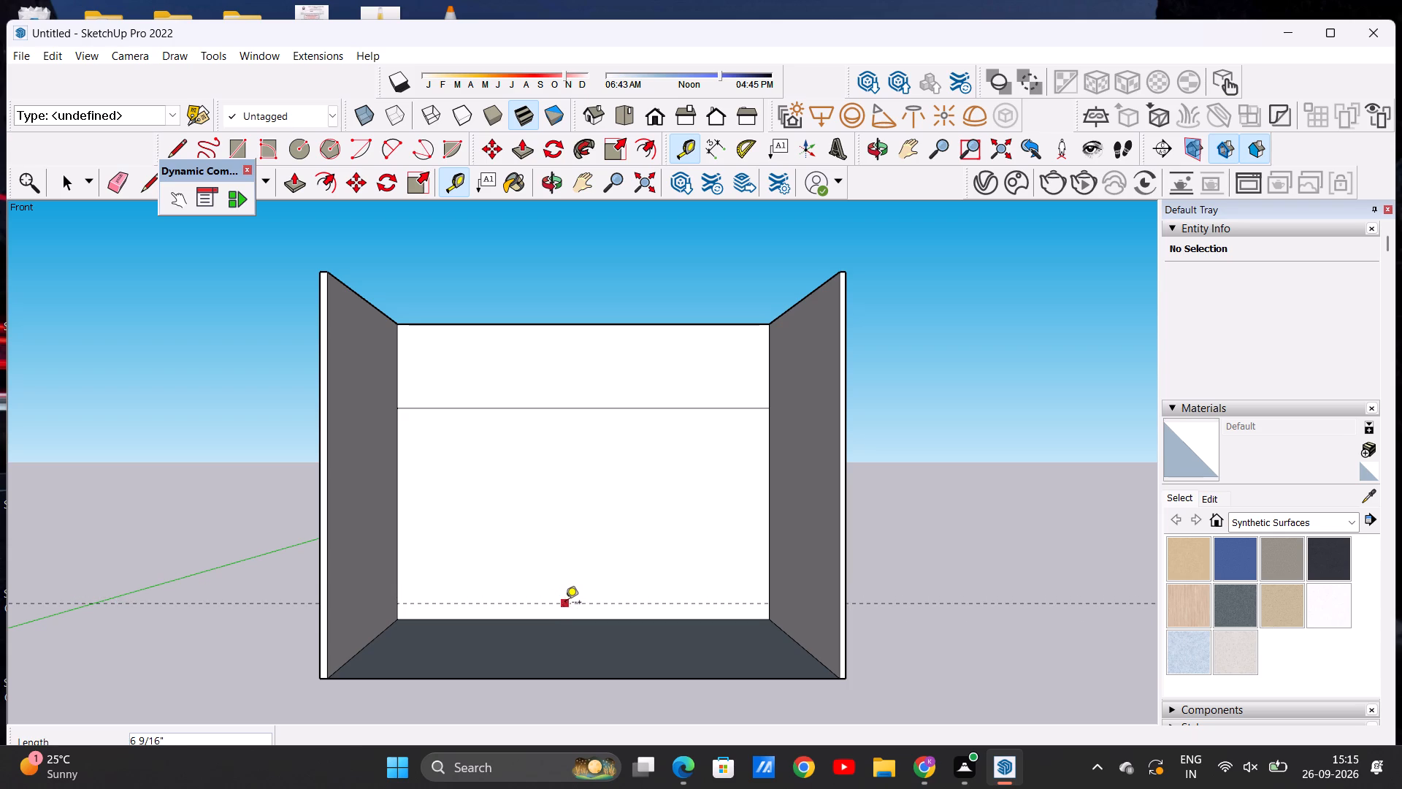
pyautogui.click(557, 607)
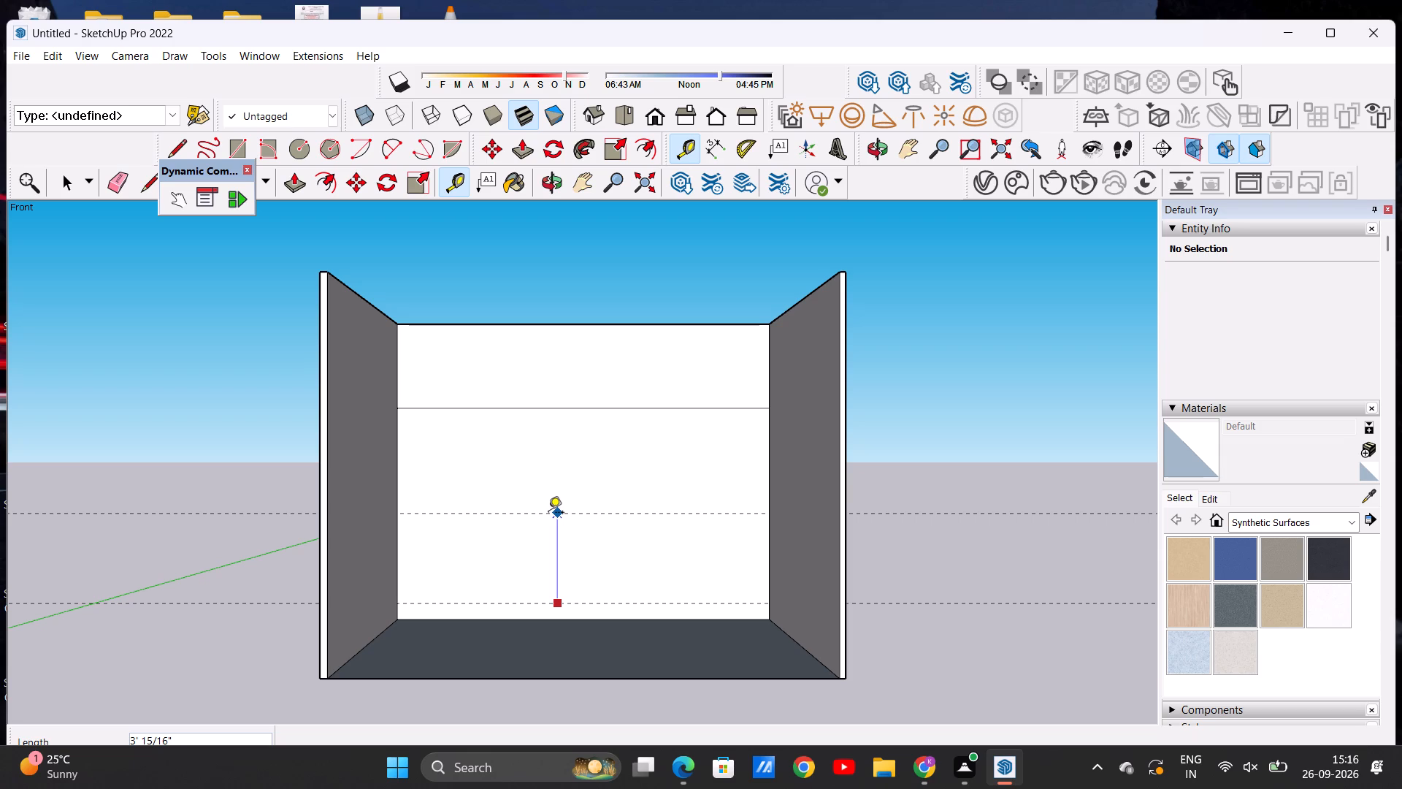
pyautogui.click(548, 514)
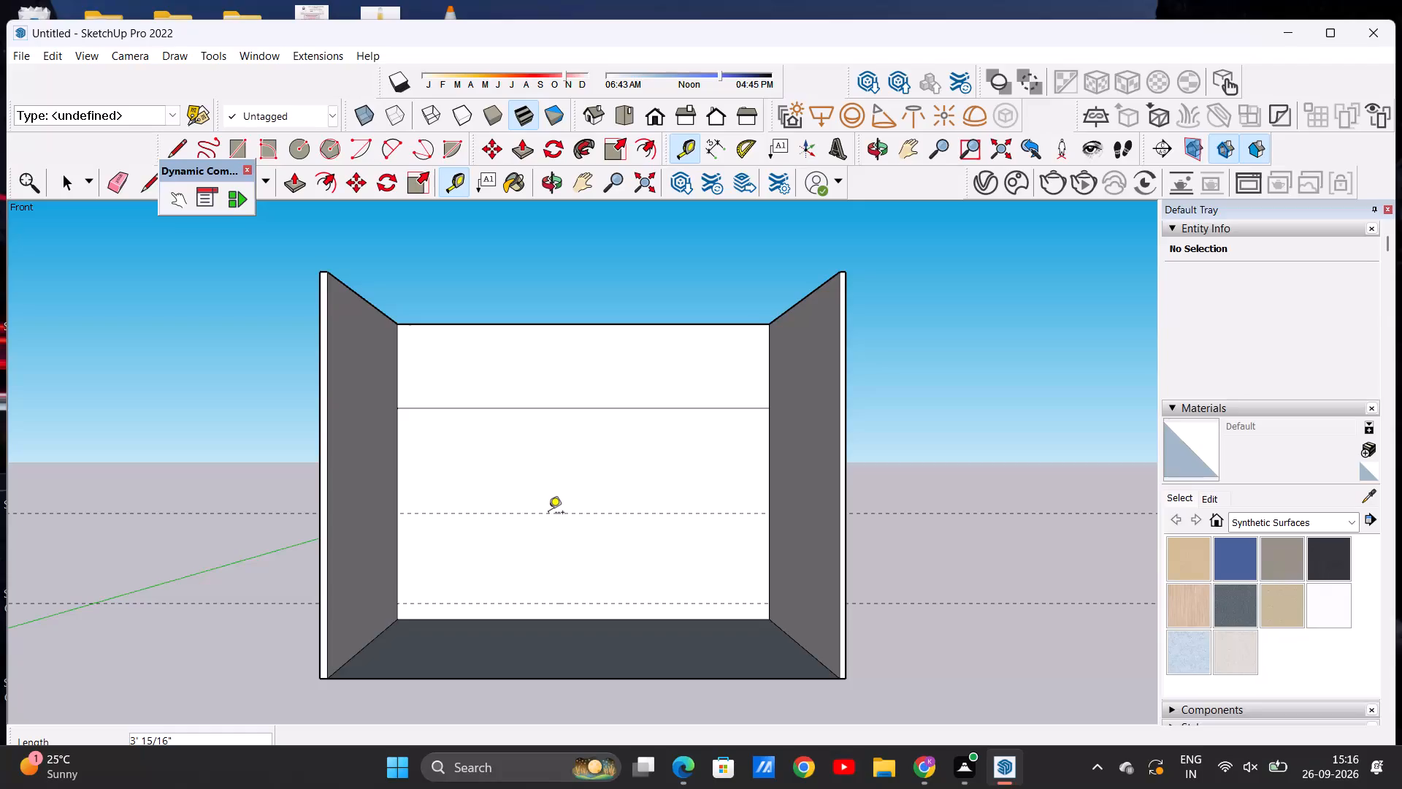
# Place a vertical guide on the back wall about 4' 3 7/16" in from the right side wall.
pyautogui.click(765, 449)
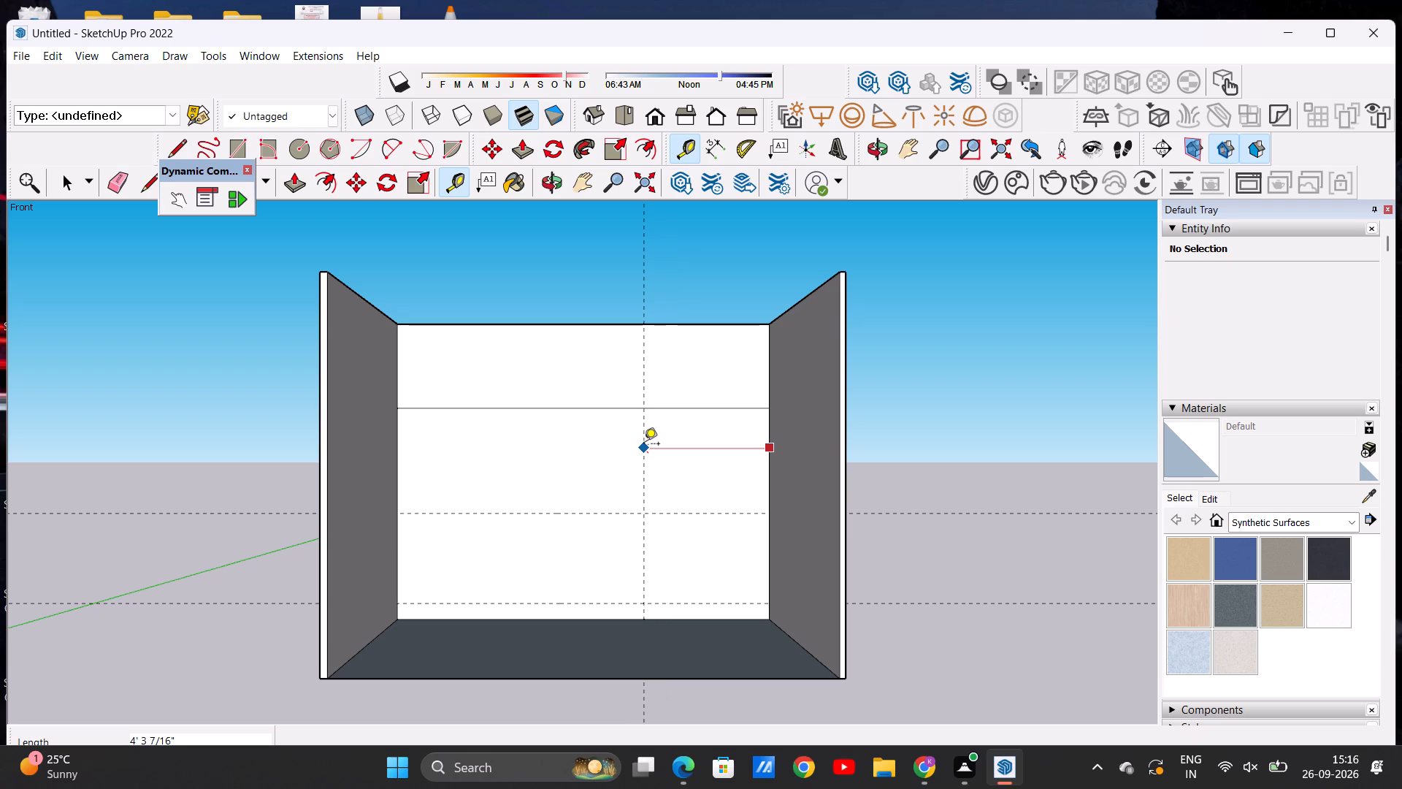
pyautogui.click(644, 445)
pyautogui.press('space')
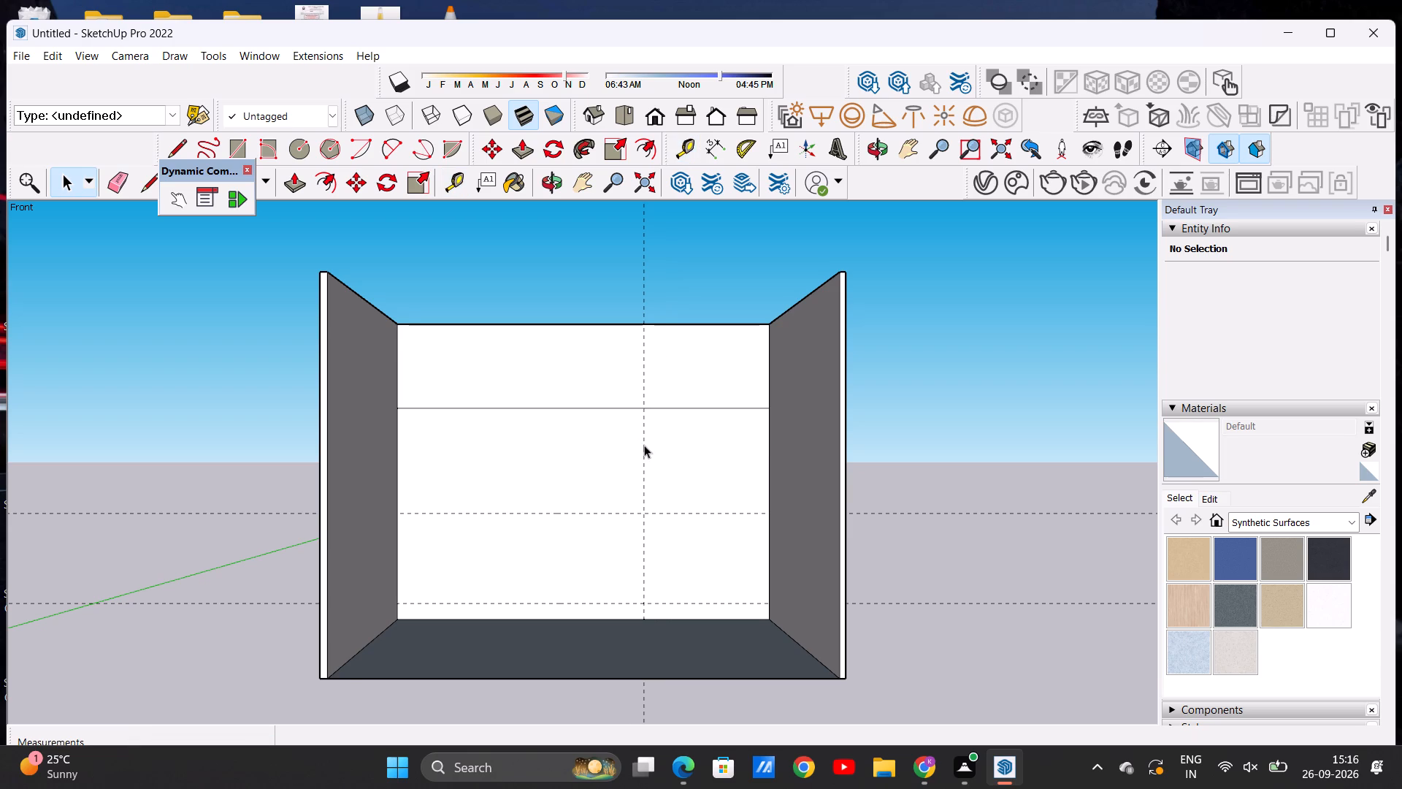
# Draw a line about 12' 8 11/16" long along the lower horizontal guide, from one side wall to the other.
pyautogui.scroll(-1, 587, 487)
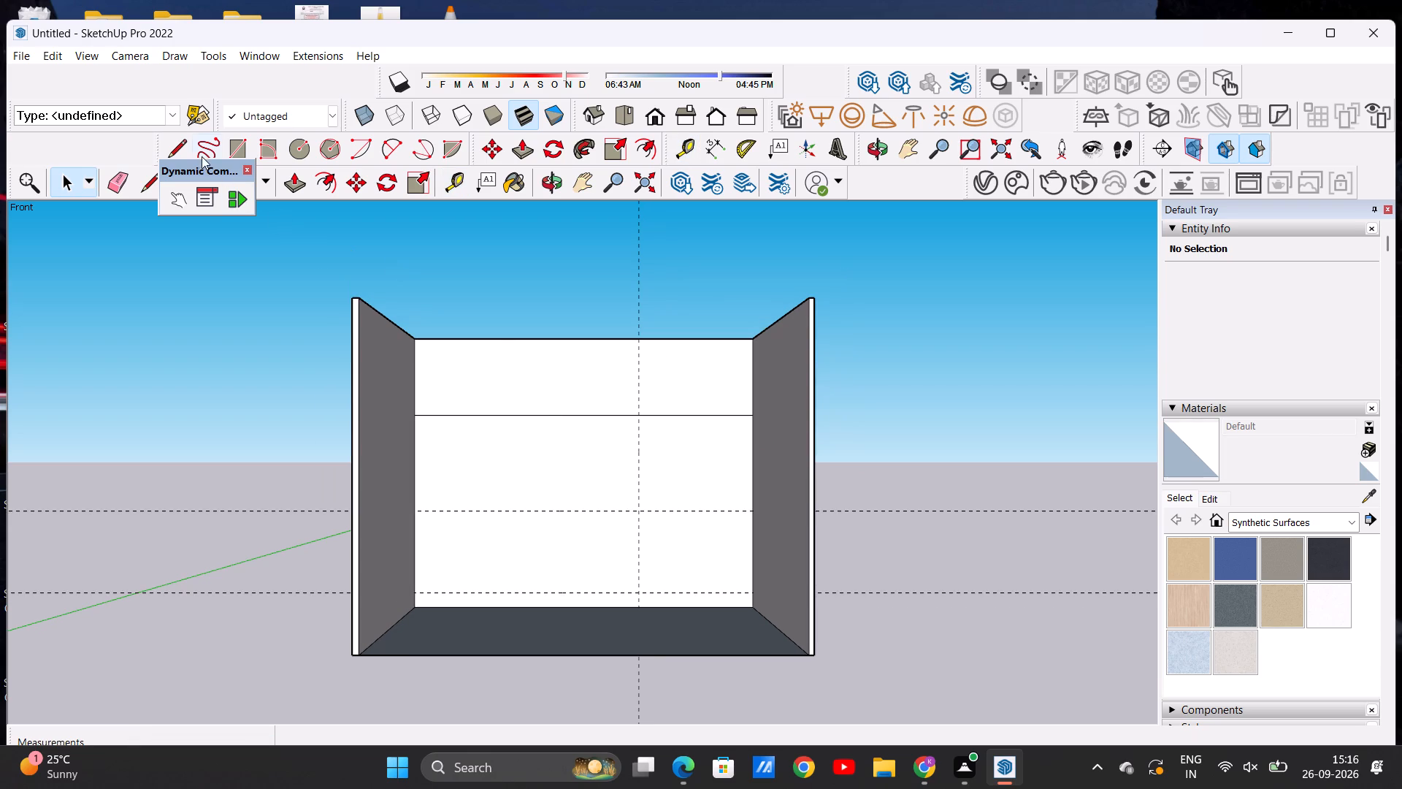
pyautogui.click(172, 149)
pyautogui.scroll(3, 516, 579)
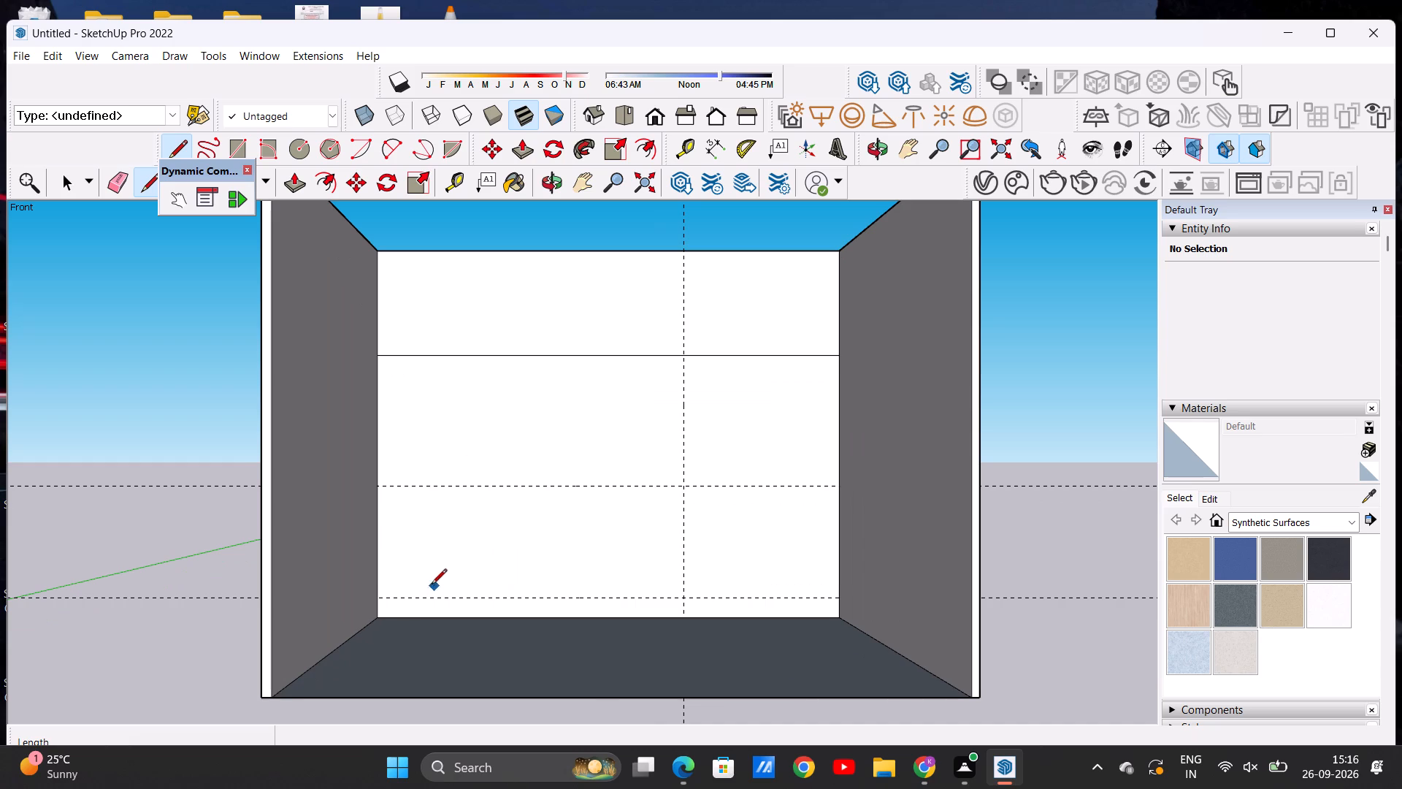
pyautogui.scroll(5, 356, 597)
pyautogui.click(389, 598)
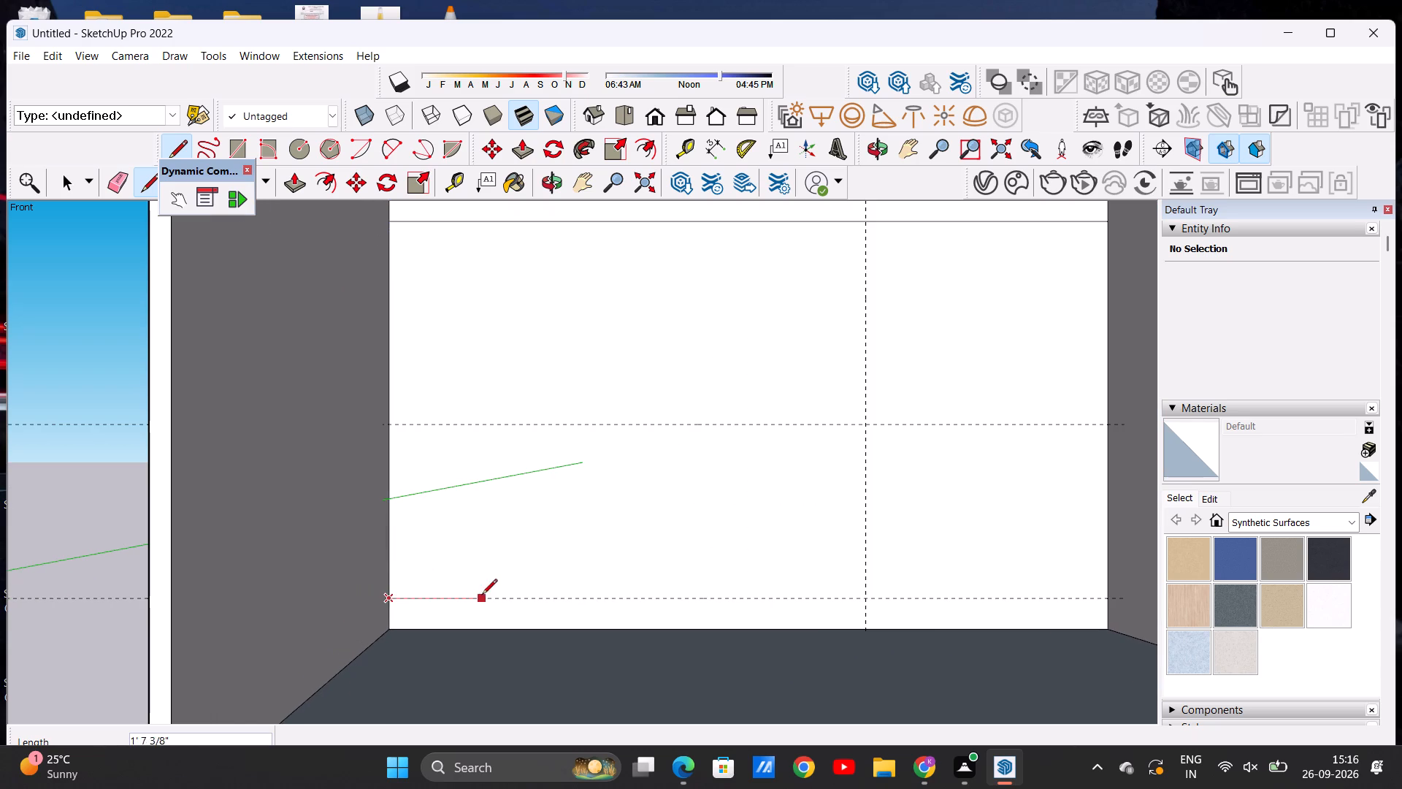
pyautogui.scroll(-5, 454, 598)
pyautogui.scroll(4, 859, 592)
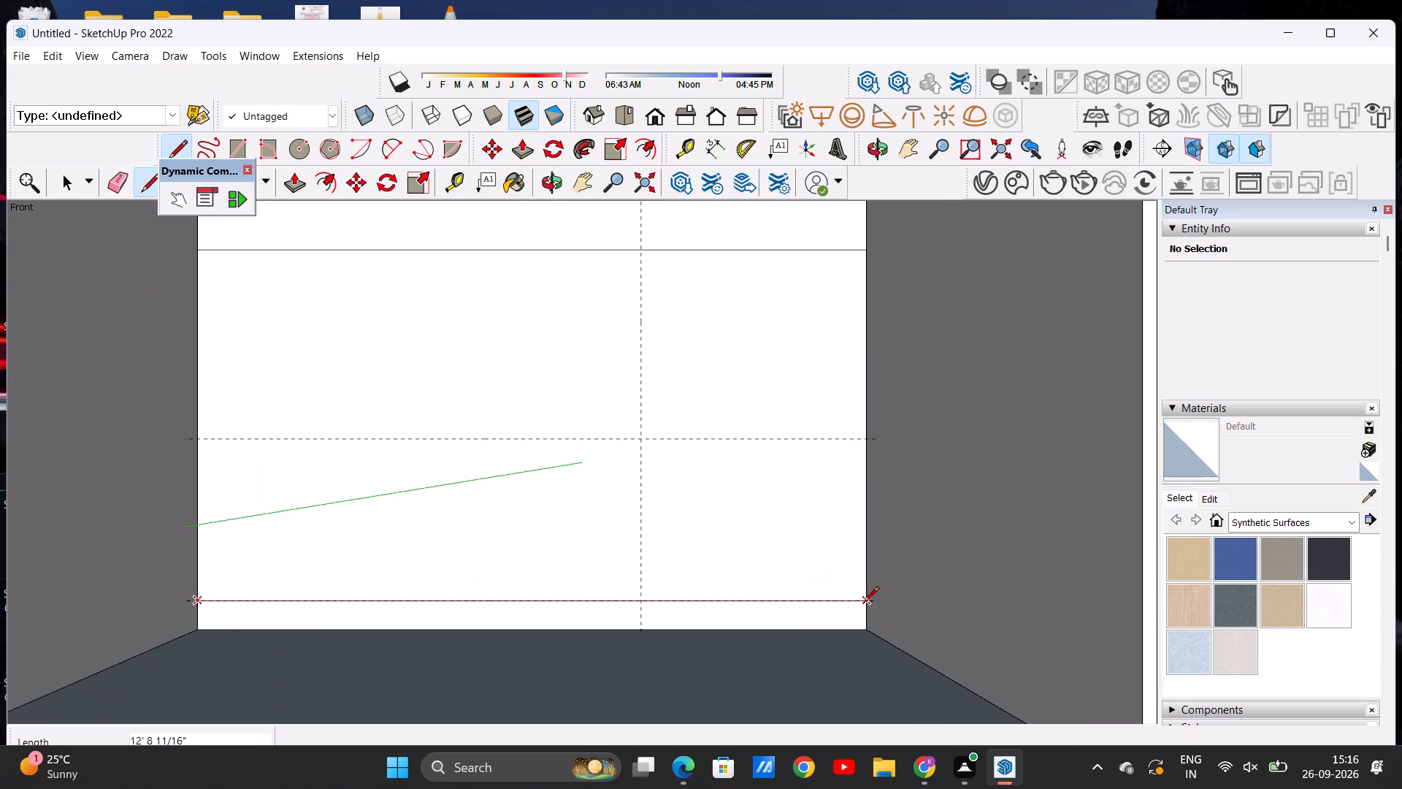
pyautogui.click(864, 606)
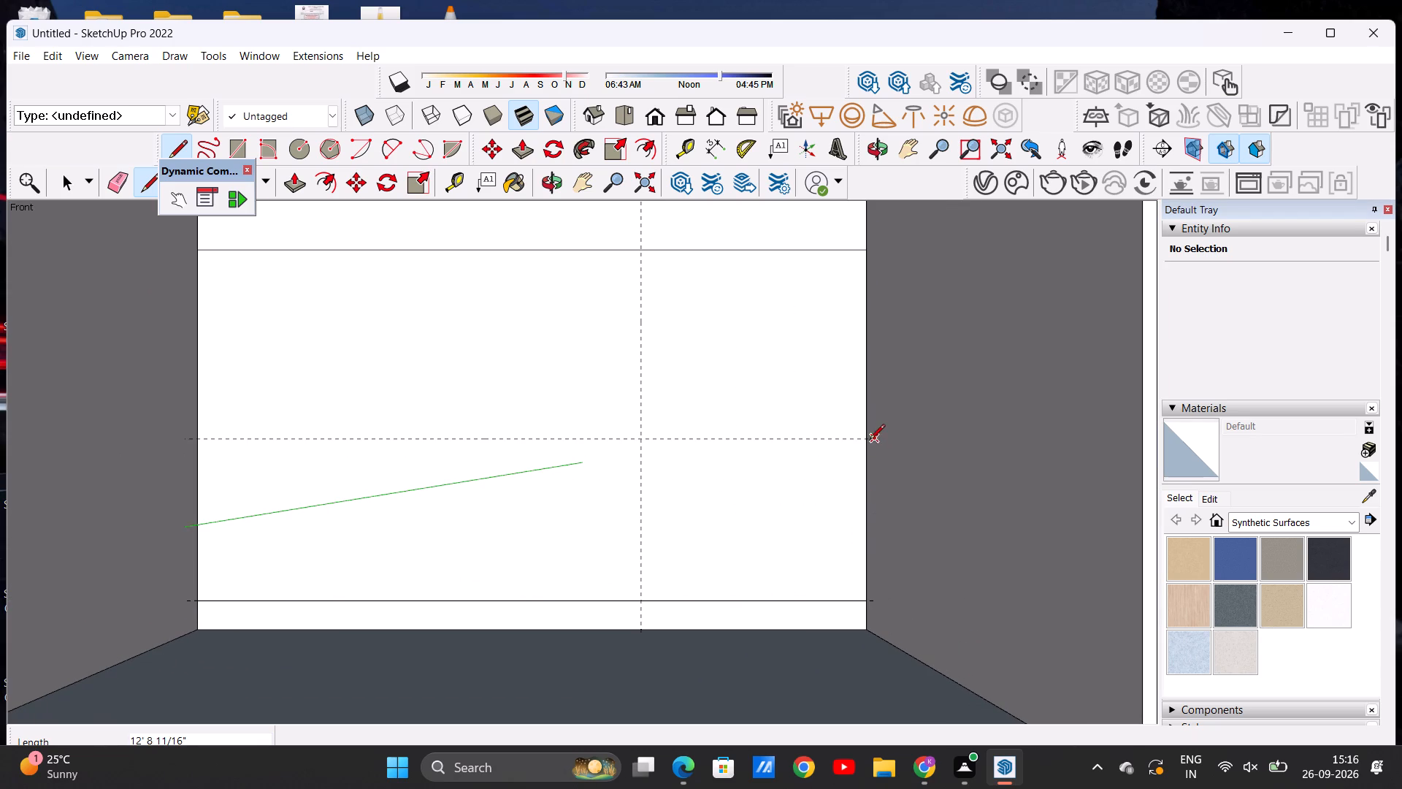
# Draw a line about 12' 8 11/16" long along the upper horizontal guide, spanning the back wall between the side walls.
pyautogui.click(865, 438)
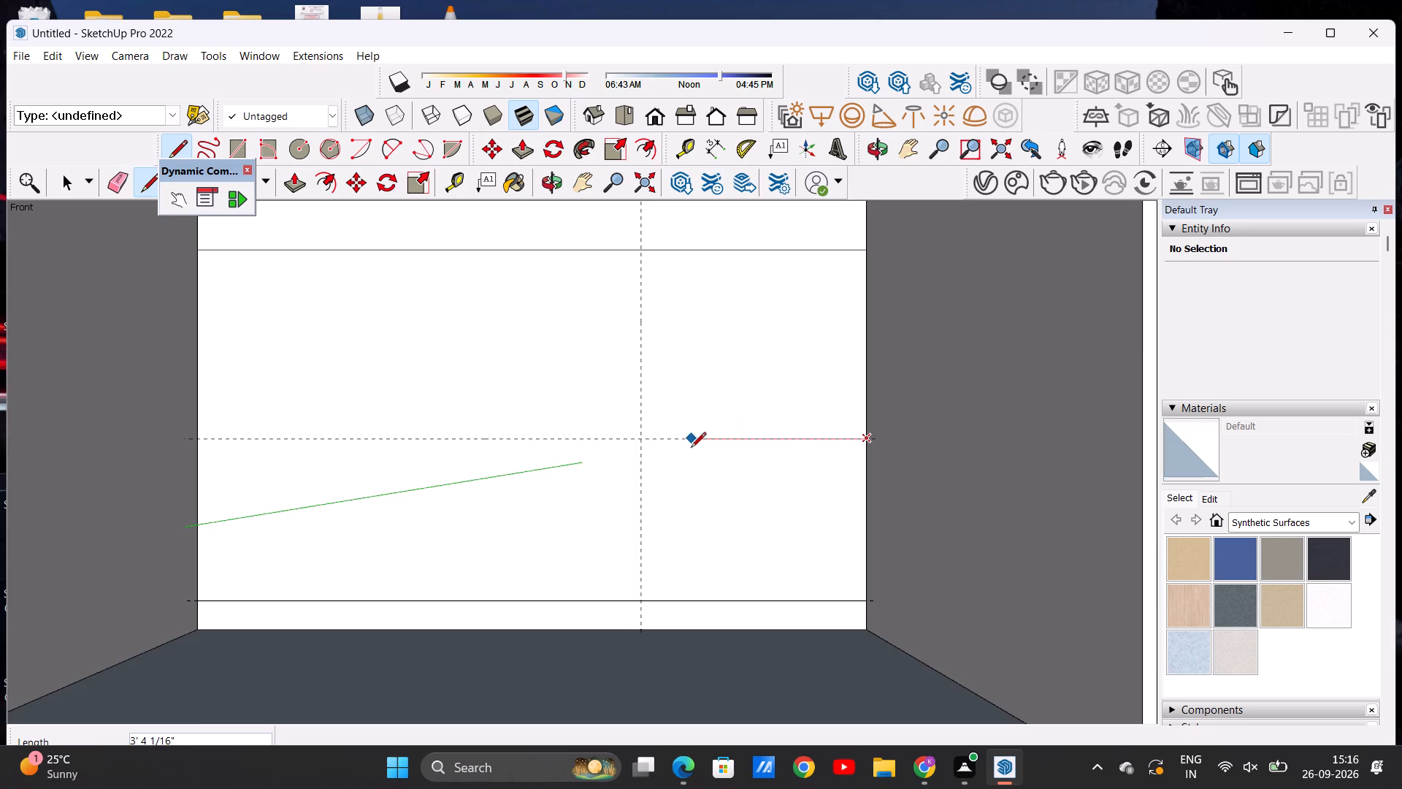
pyautogui.scroll(-7, 701, 448)
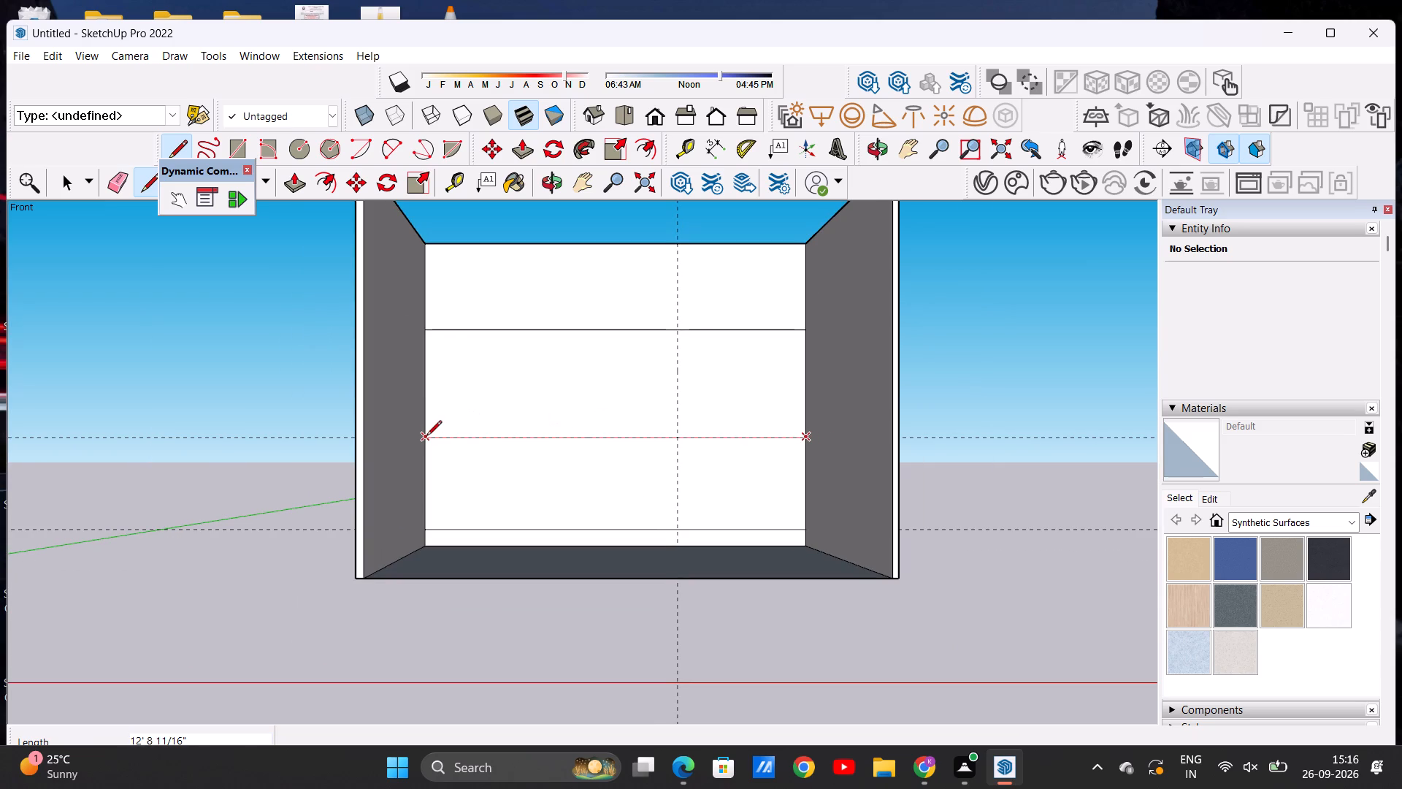
pyautogui.click(426, 437)
# Draw a vertical line about 10' 1 3/16" long along the vertical guide, from the back wall's top edge to the floor.
pyautogui.scroll(4, 426, 442)
pyautogui.scroll(-1, 424, 453)
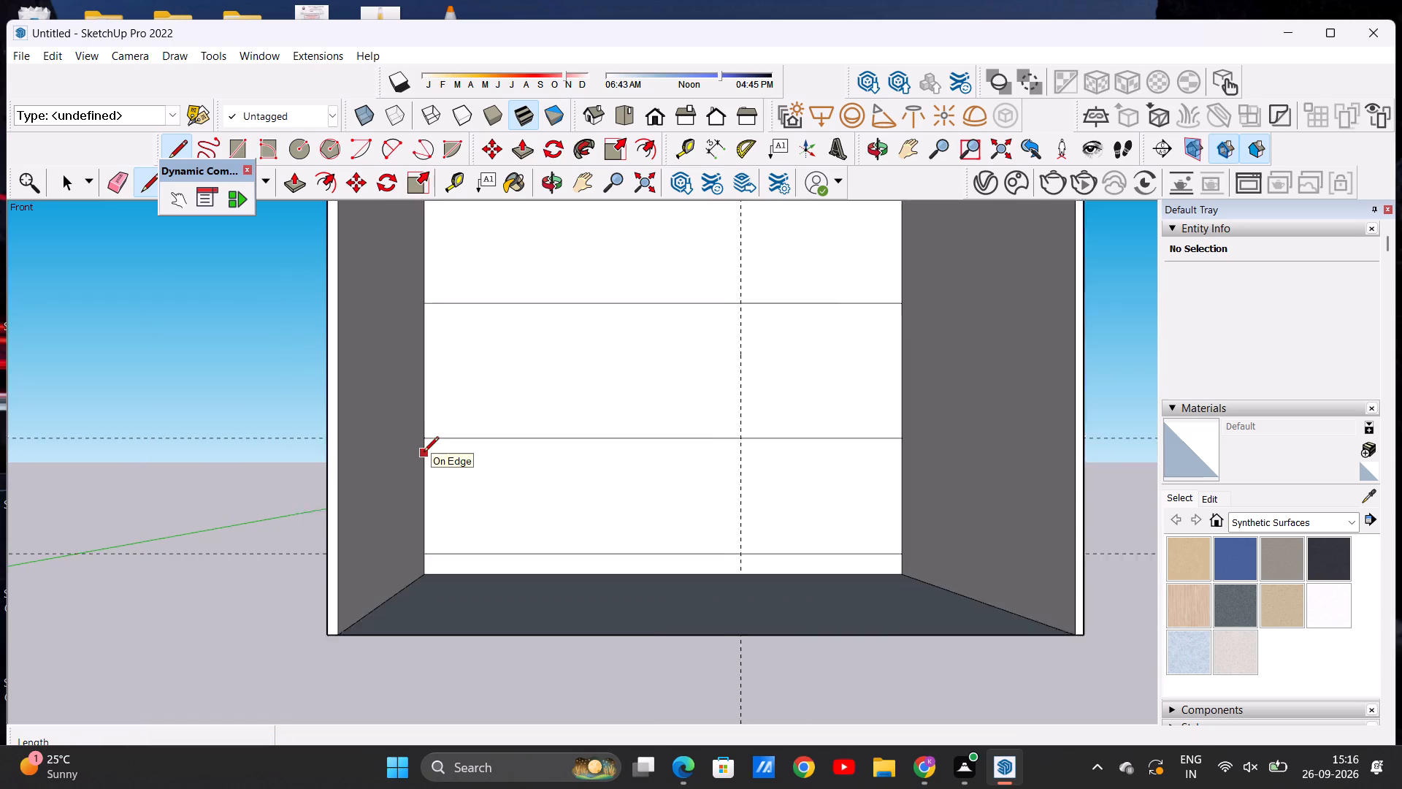
pyautogui.scroll(-3, 424, 453)
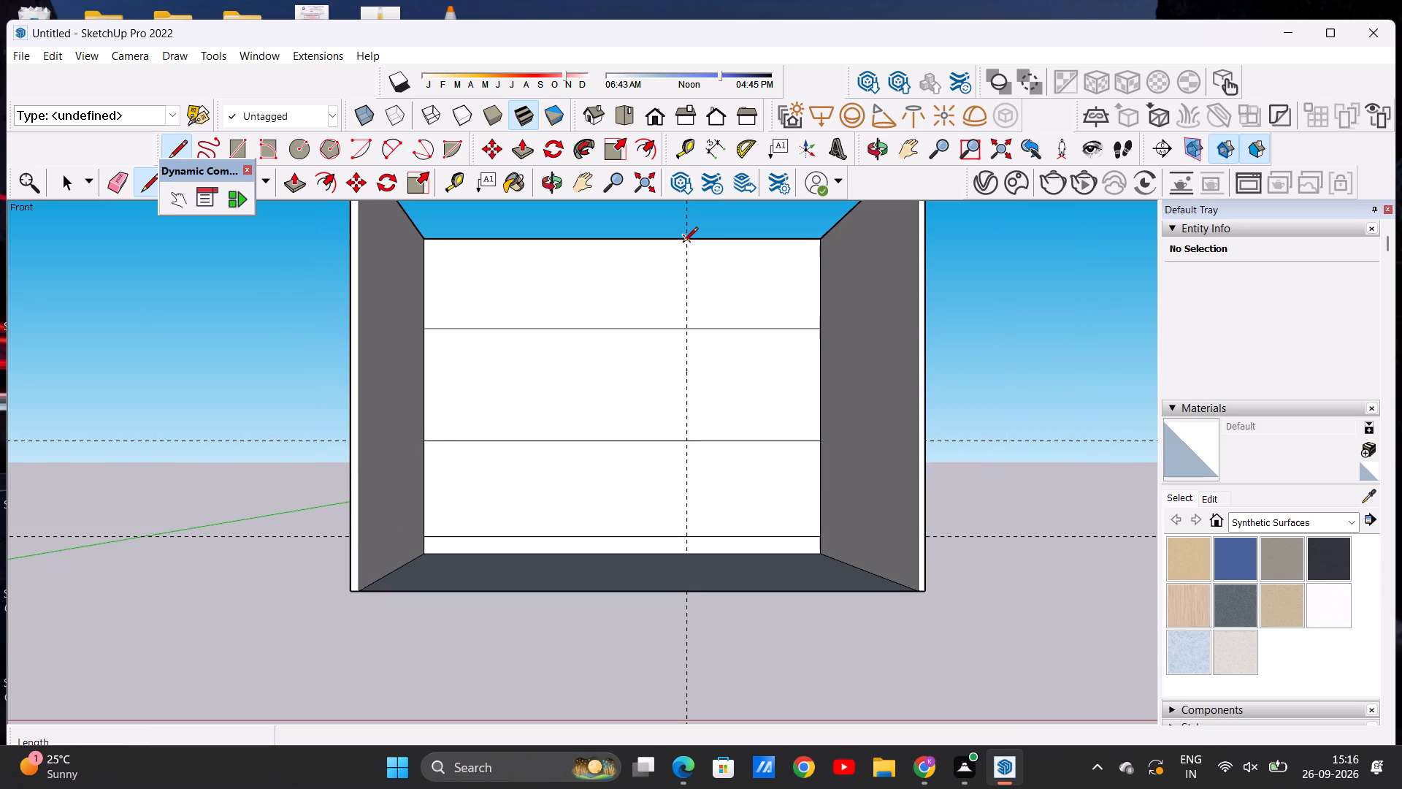
pyautogui.click(683, 243)
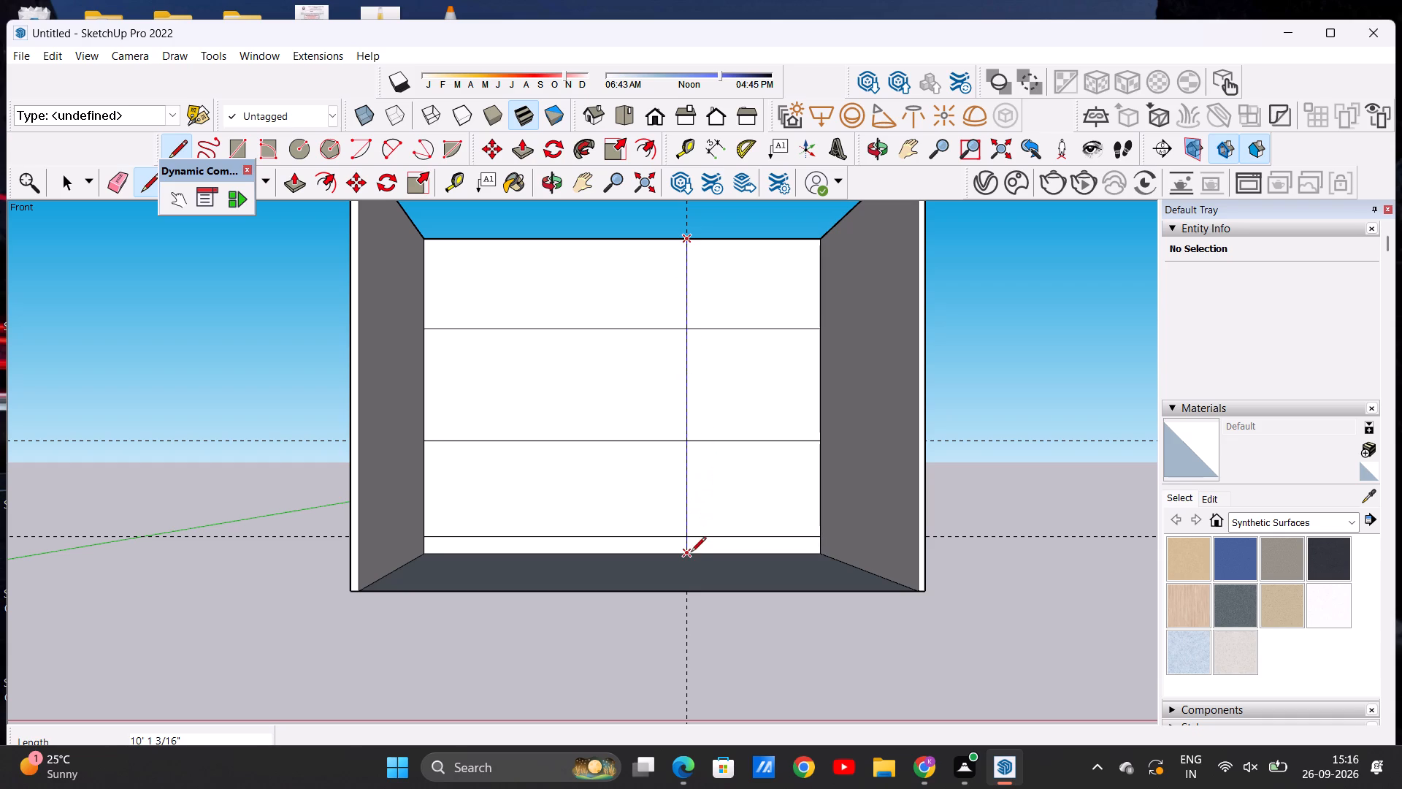
pyautogui.click(690, 556)
pyautogui.press('space')
# Erase the two horizontal guides and the vertical guide, keeping the lines drawn on the back wall.
pyautogui.scroll(-2, 579, 559)
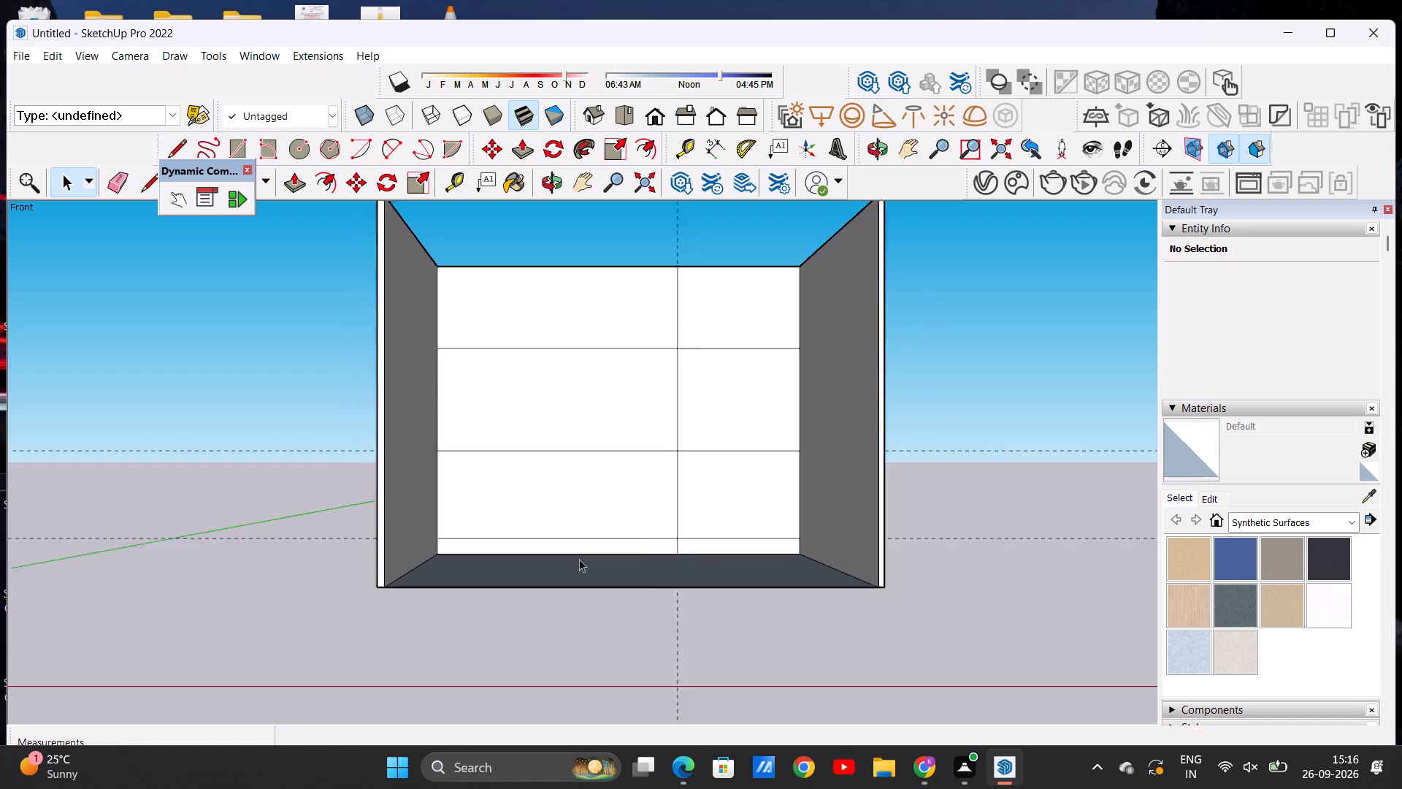
pyautogui.scroll(-5, 579, 559)
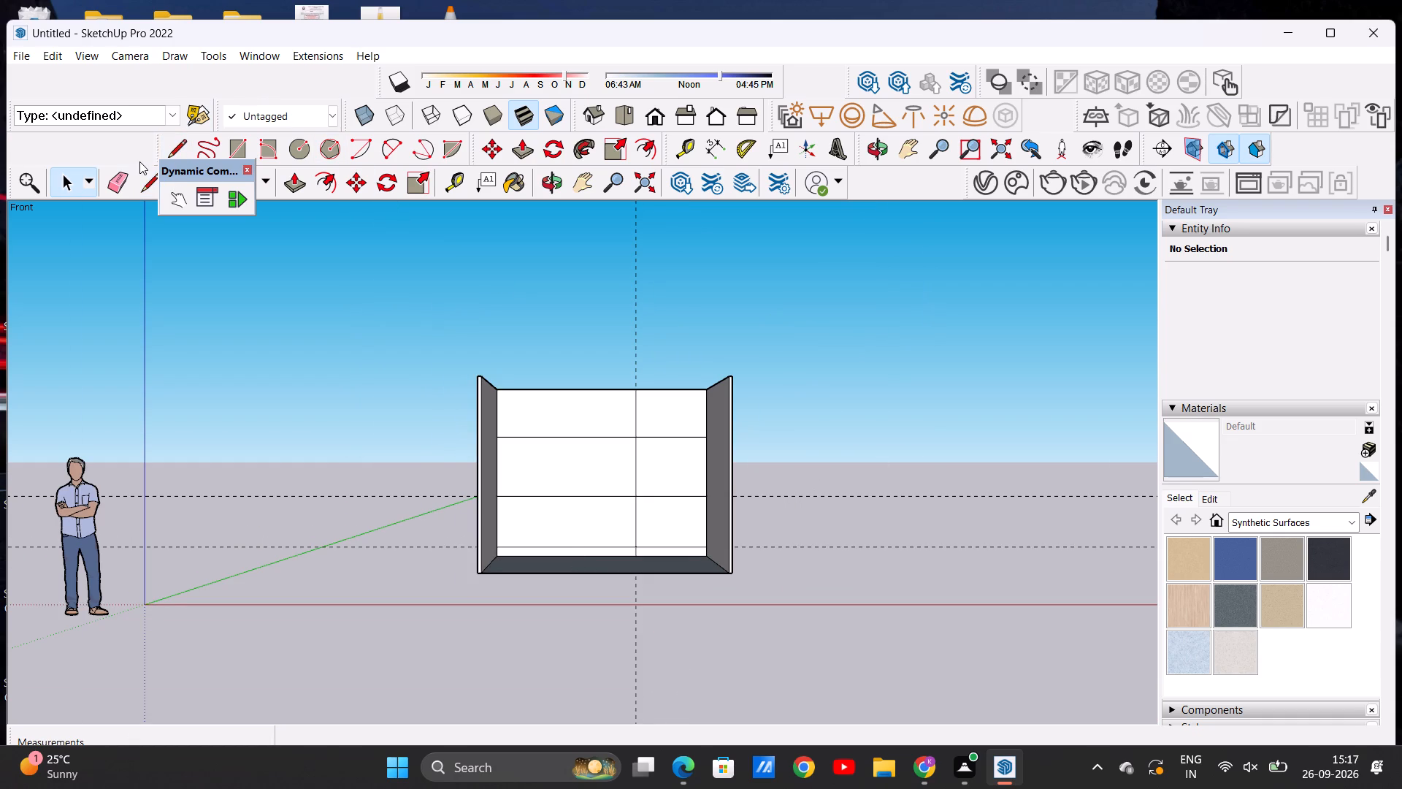
pyautogui.click(113, 170)
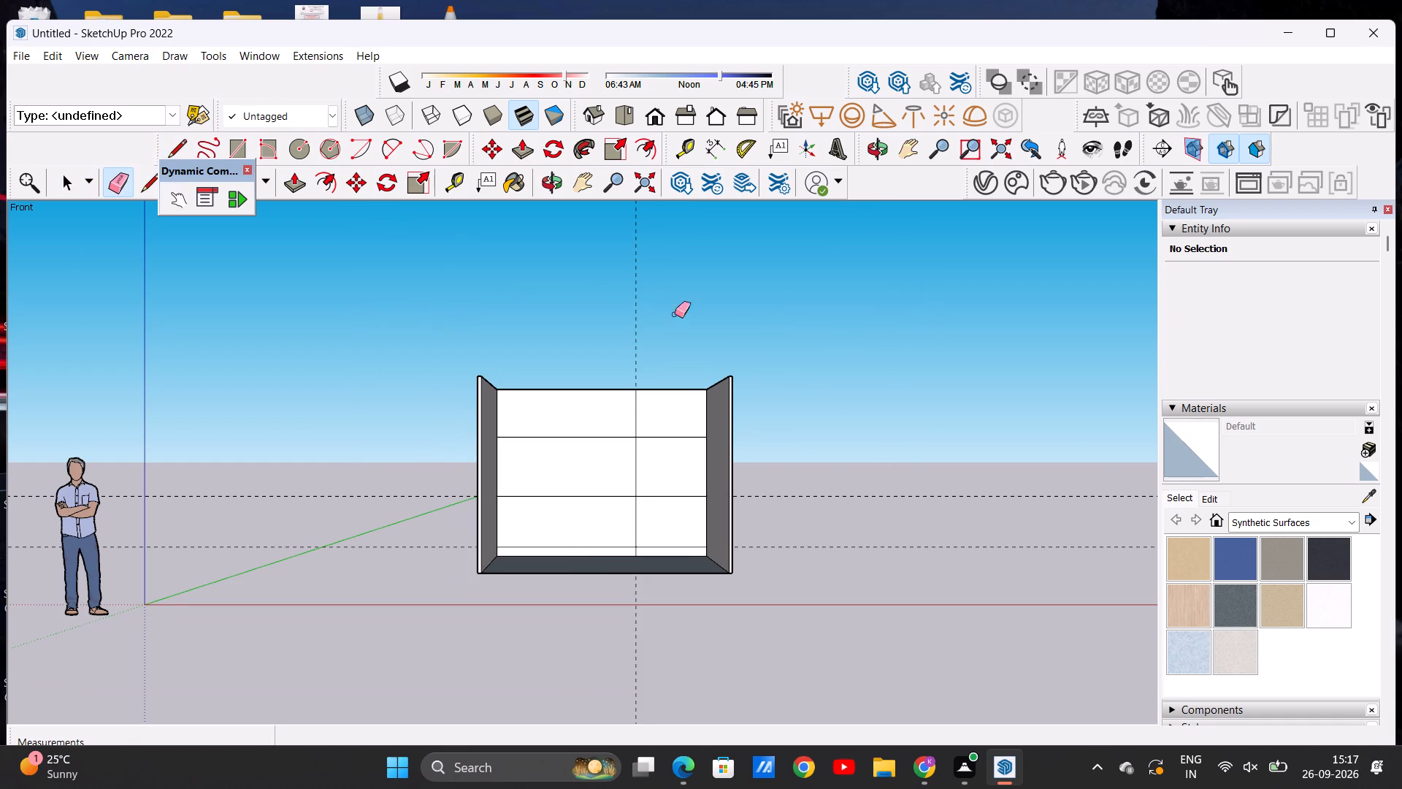
pyautogui.moveTo(892, 438); pyautogui.dragTo(910, 560)
pyautogui.moveTo(564, 275); pyautogui.dragTo(603, 276)
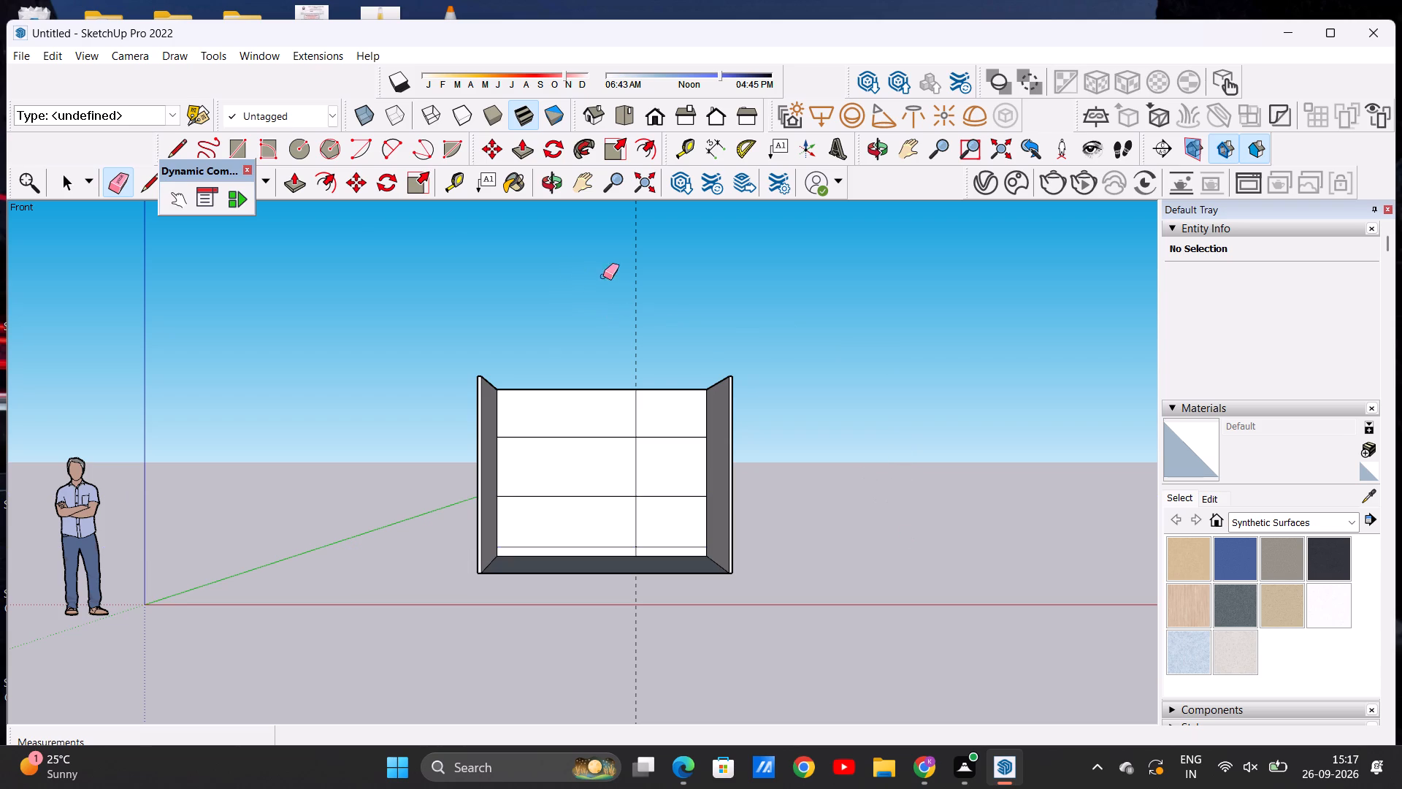
pyautogui.moveTo(603, 276); pyautogui.dragTo(655, 288)
pyautogui.scroll(2, 830, 425)
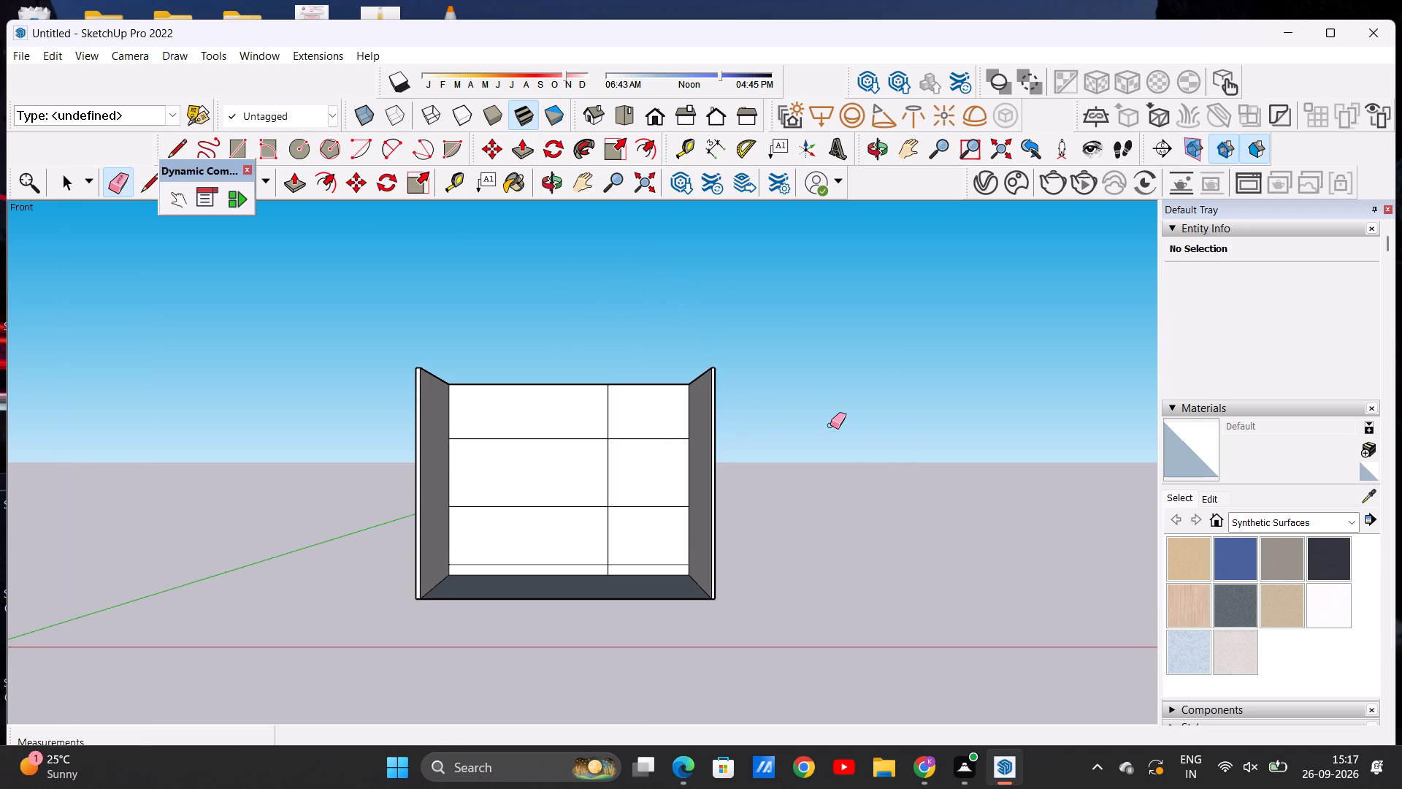
pyautogui.press('space')
# In the front view, erase the upper two horizontal lines' segments between the vertical line and the right side wall.
pyautogui.click(655, 118)
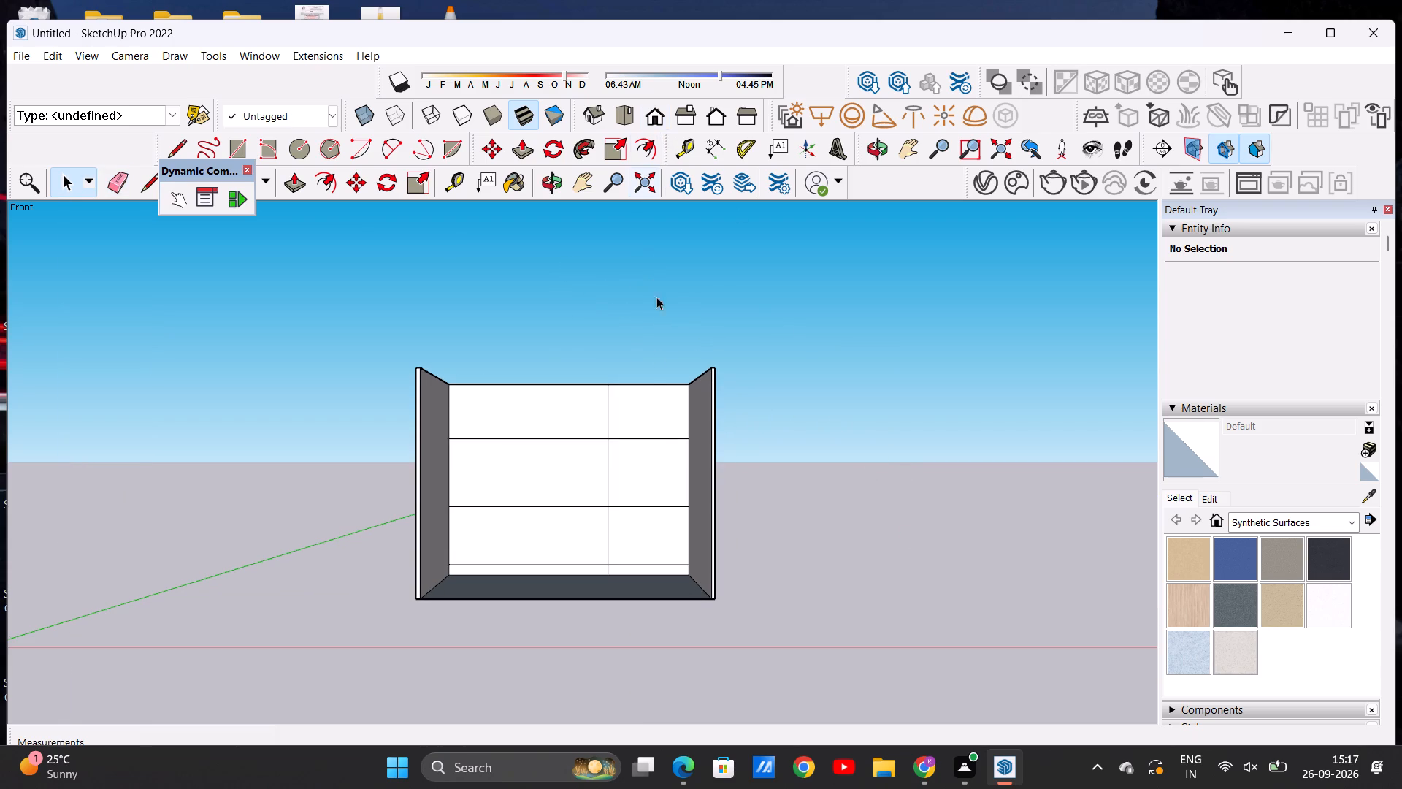
pyautogui.scroll(2, 594, 386)
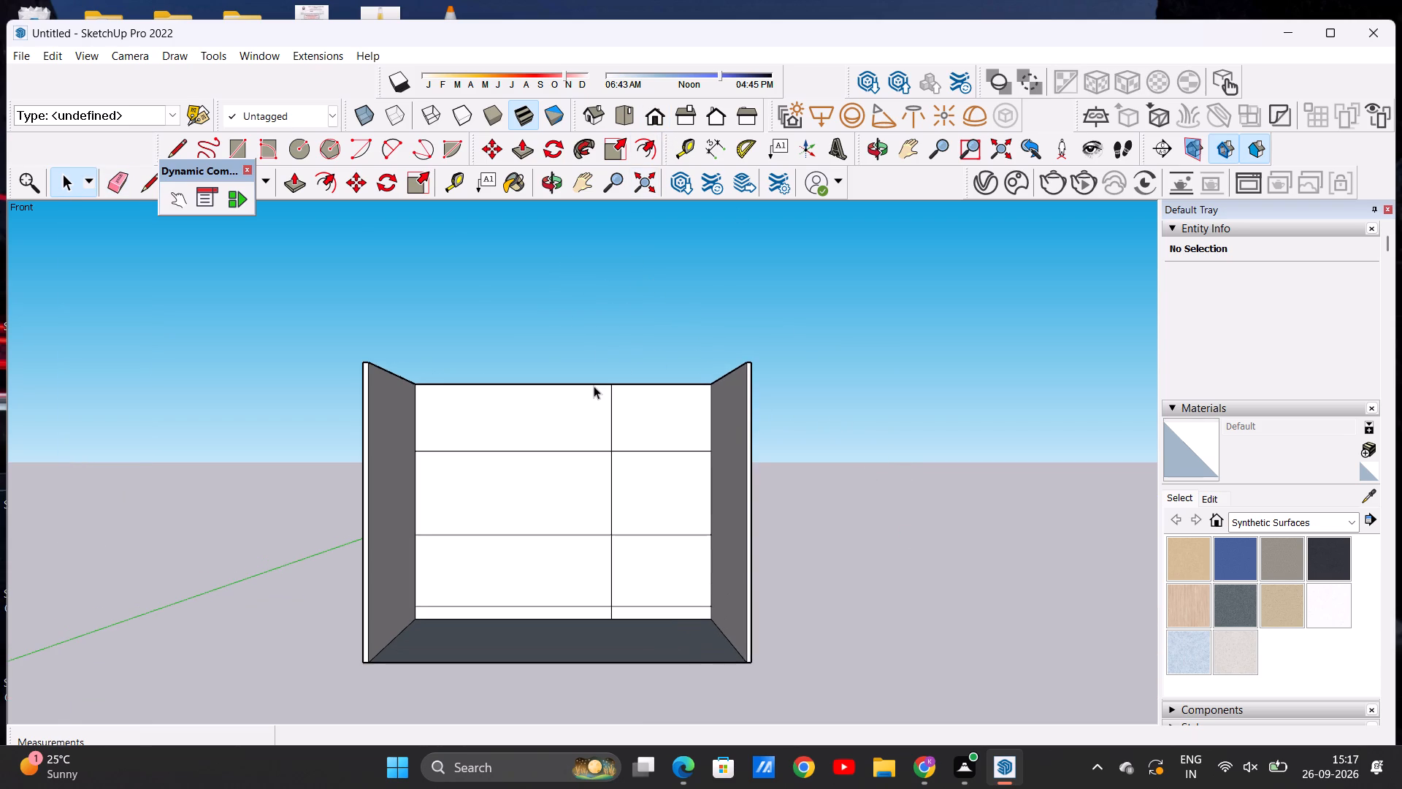
pyautogui.click(118, 180)
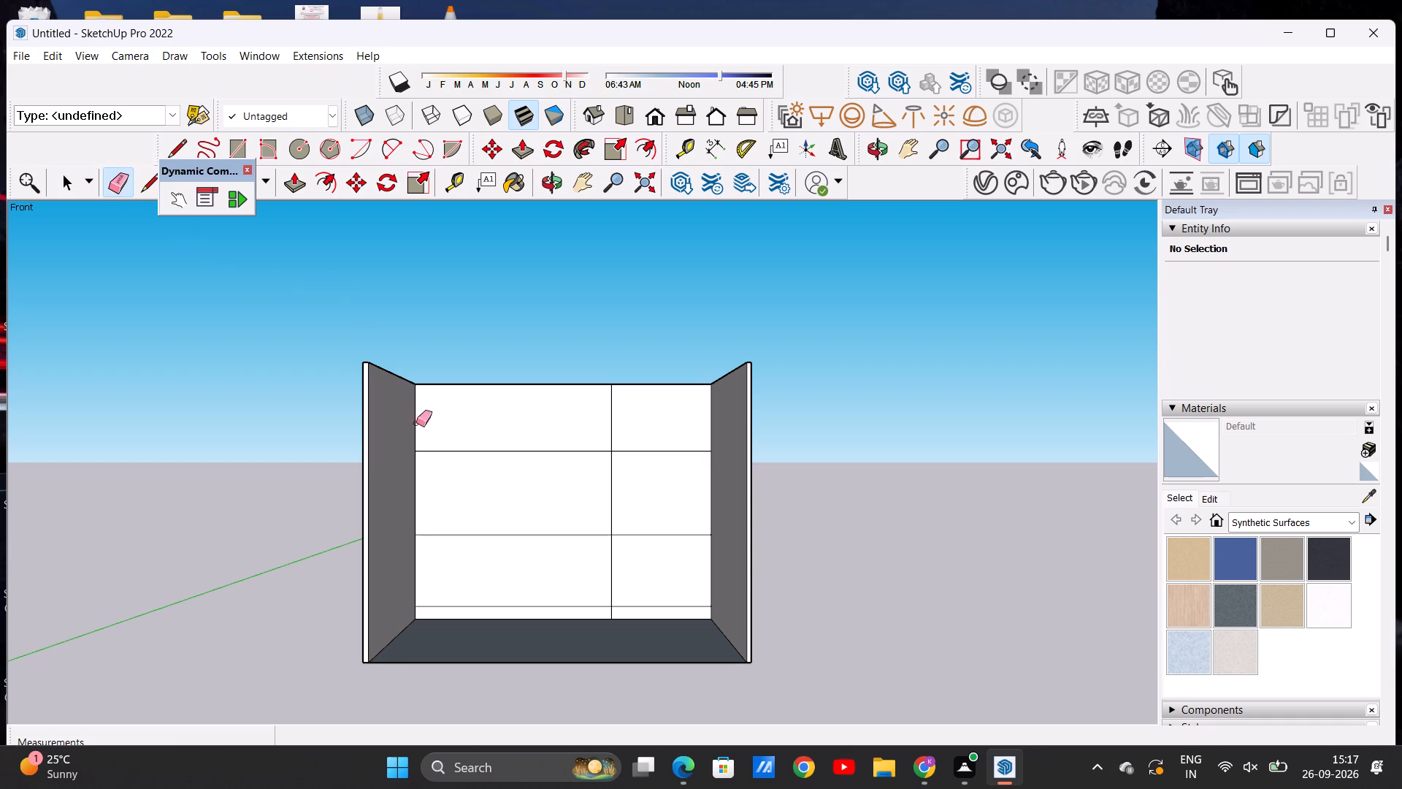
pyautogui.moveTo(656, 439); pyautogui.dragTo(656, 443)
pyautogui.moveTo(656, 443); pyautogui.dragTo(663, 469)
pyautogui.moveTo(670, 523); pyautogui.dragTo(674, 549)
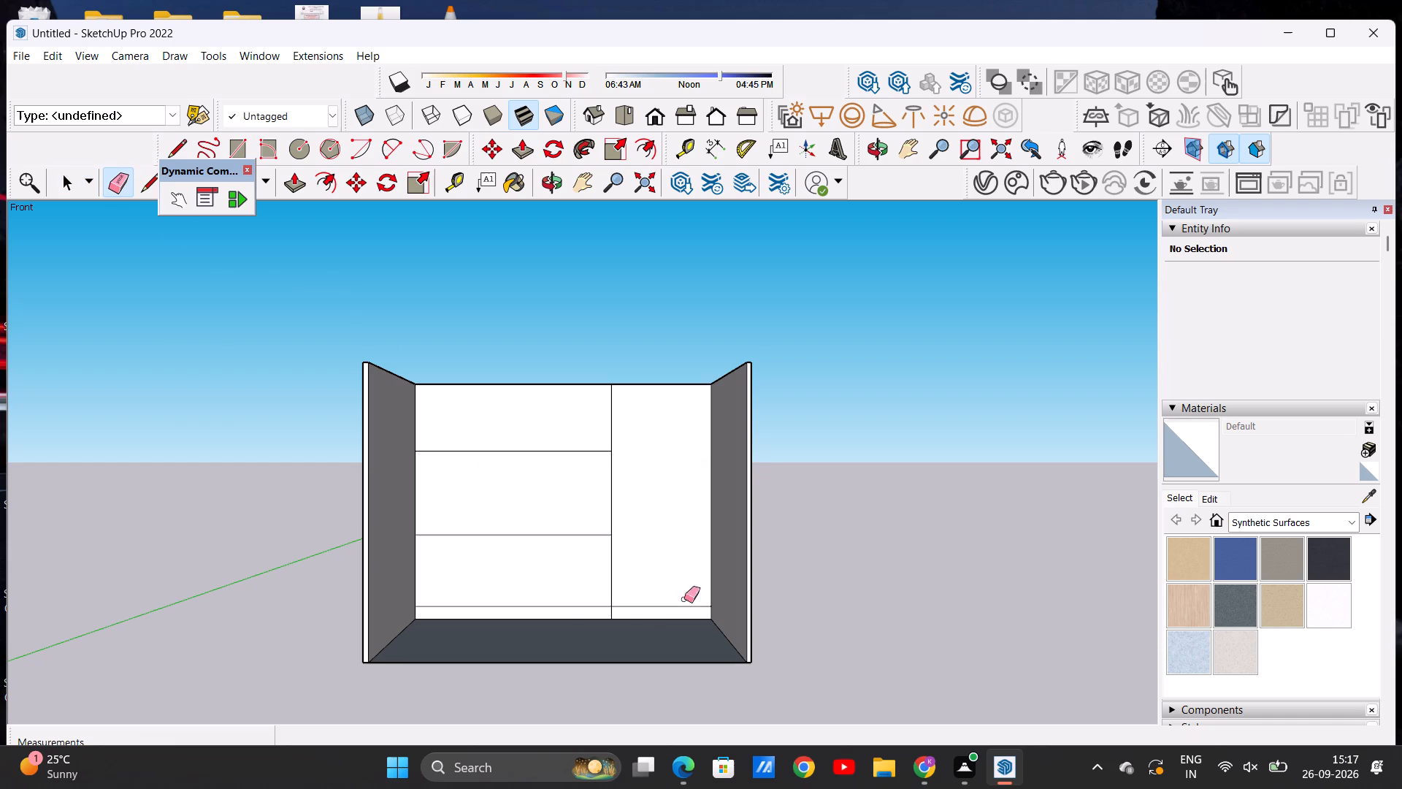
# Erase the short piece of the vertical line between the lowest horizontal line and the floor.
pyautogui.scroll(2, 689, 647)
pyautogui.scroll(-1, 694, 641)
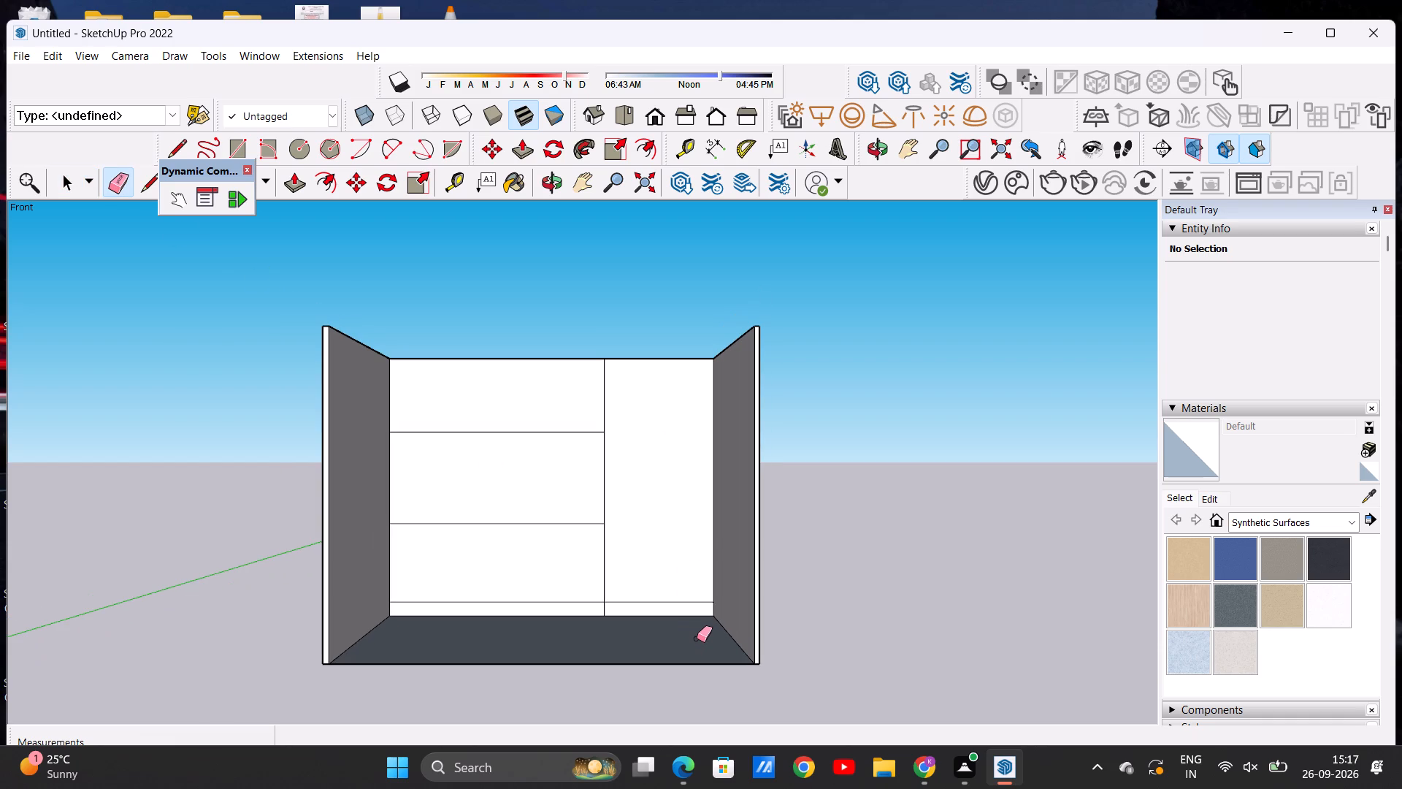
pyautogui.scroll(4, 620, 617)
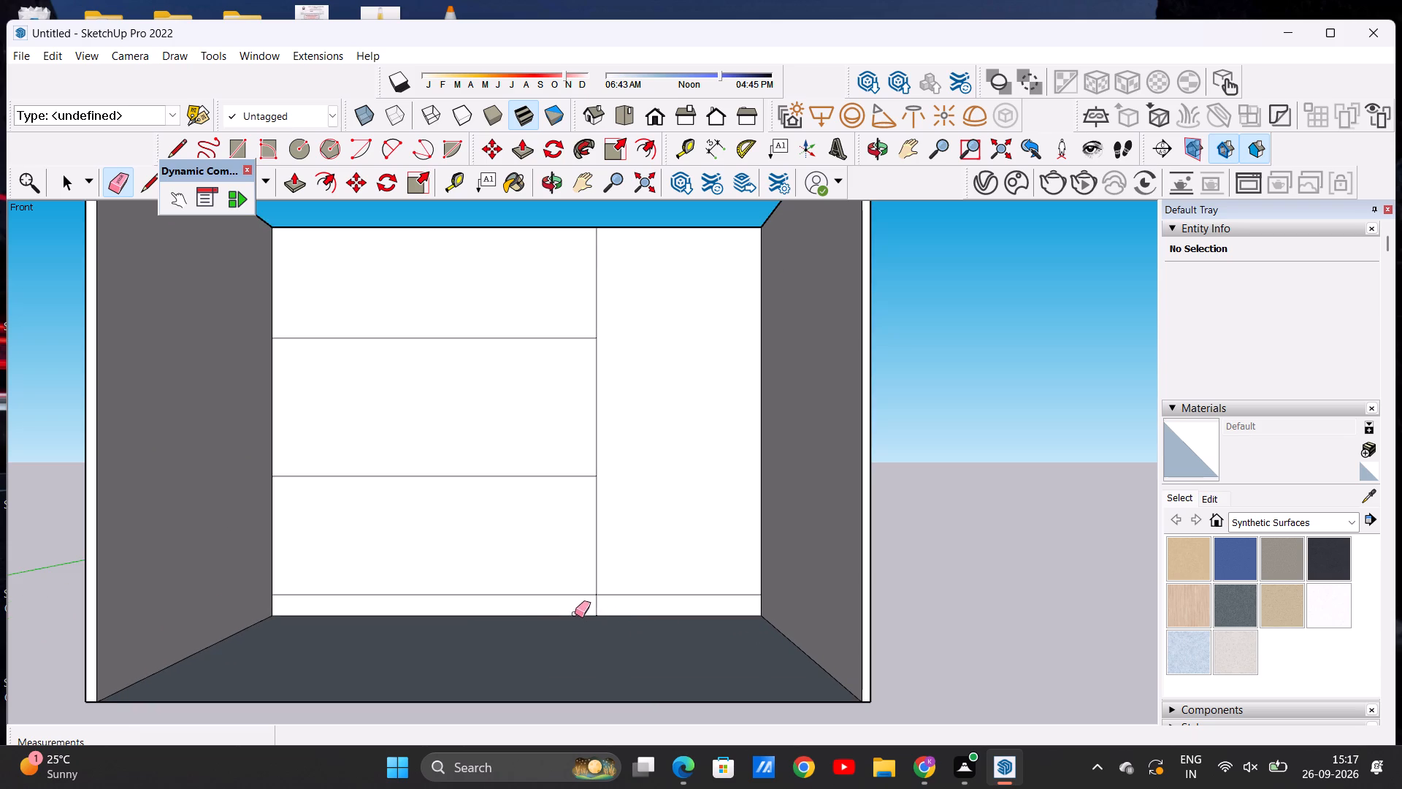
pyautogui.moveTo(578, 608); pyautogui.dragTo(601, 609)
pyautogui.scroll(-5, 603, 622)
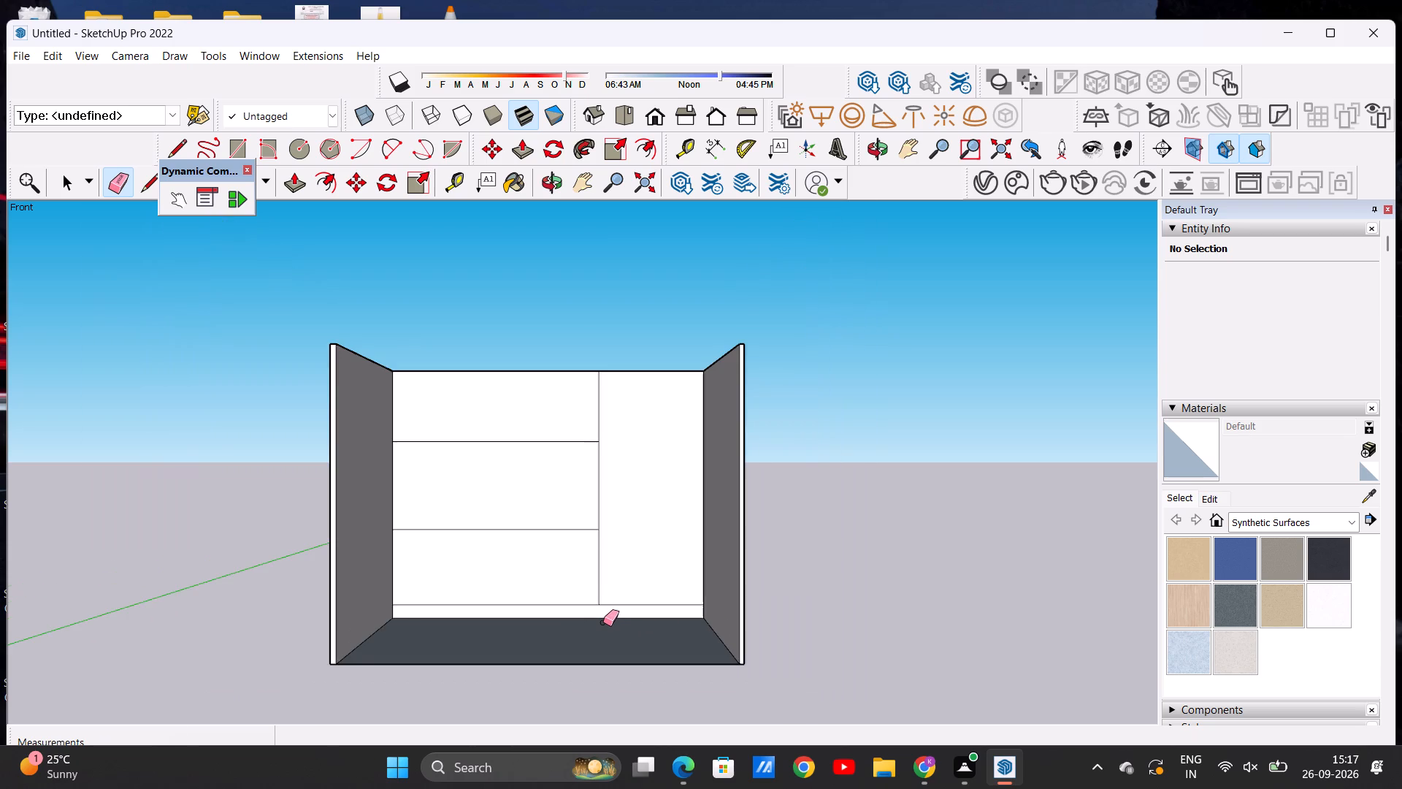
pyautogui.scroll(-3, 603, 625)
pyautogui.scroll(2, 605, 628)
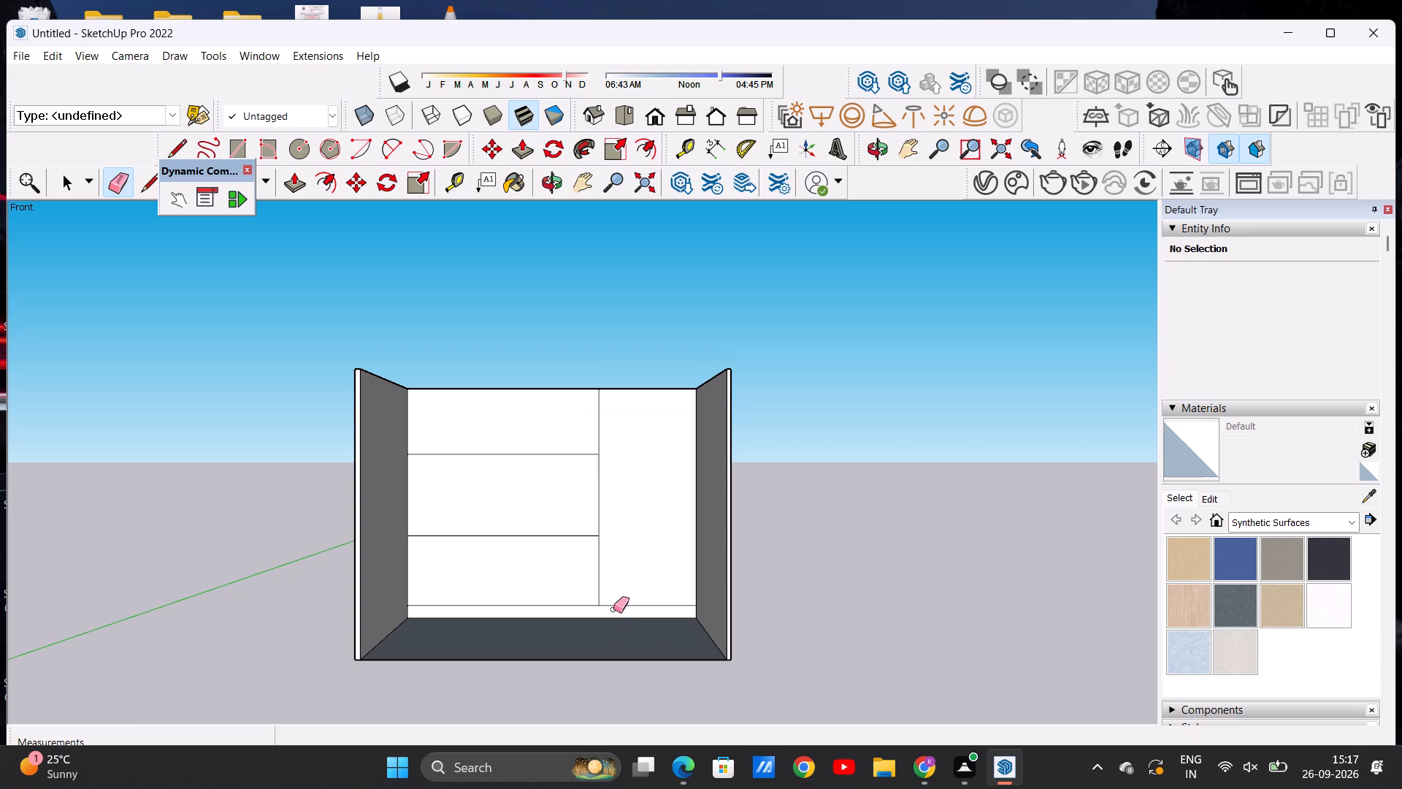
pyautogui.scroll(2, 597, 500)
pyautogui.scroll(-1, 597, 500)
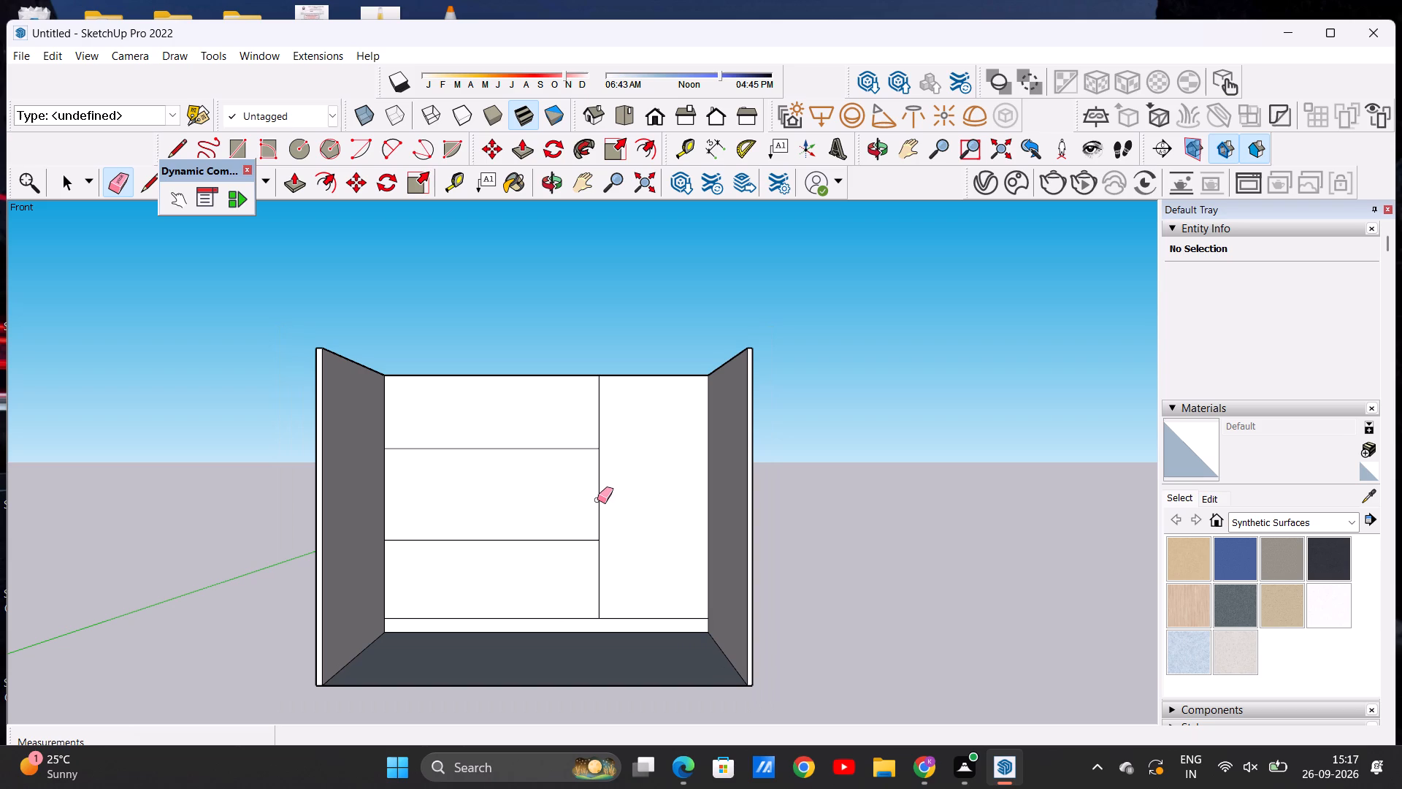
pyautogui.press('space')
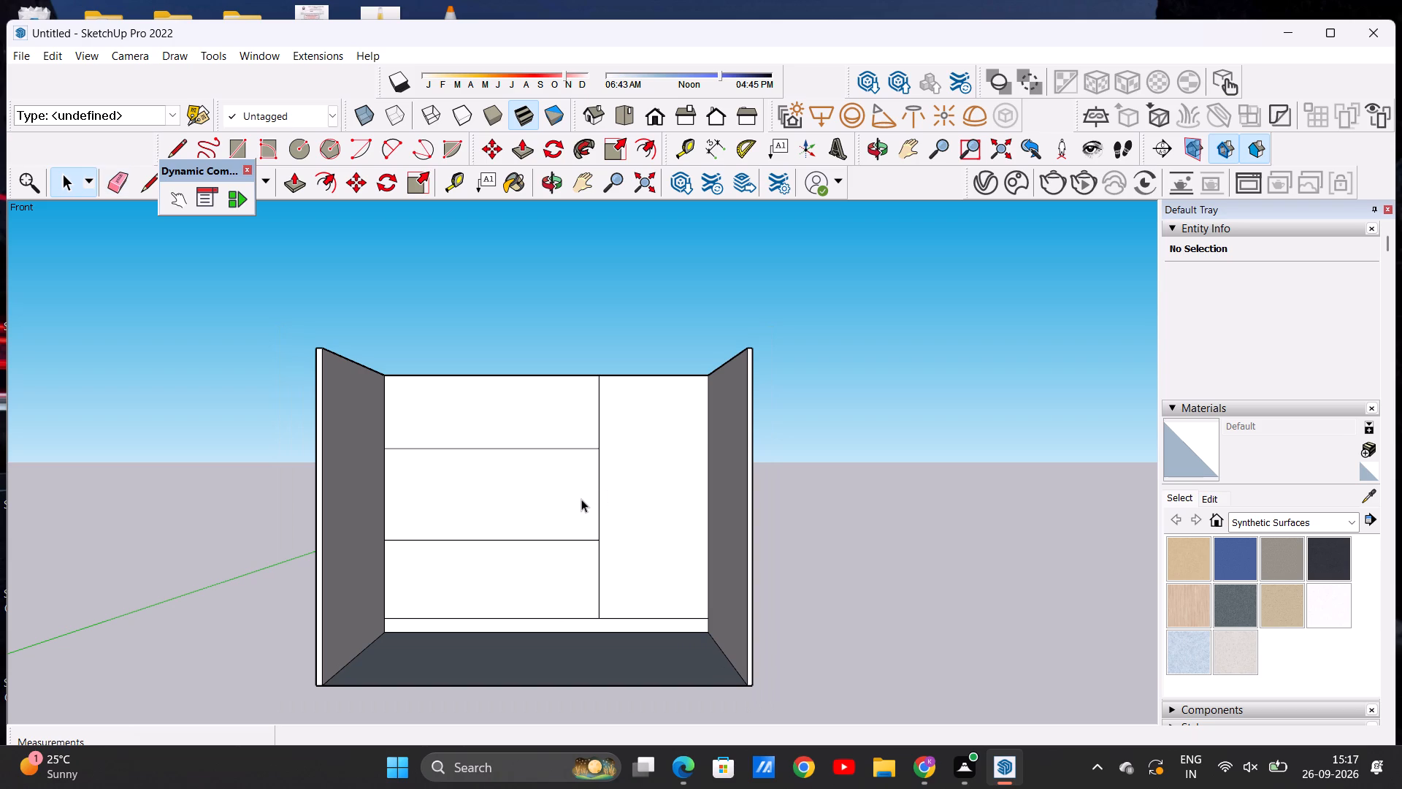
# Draw a vertical line about 9' 6 5/8" long from the back wall's top edge to the skirting line, just right of the existing vertical.
pyautogui.click(177, 145)
pyautogui.click(610, 375)
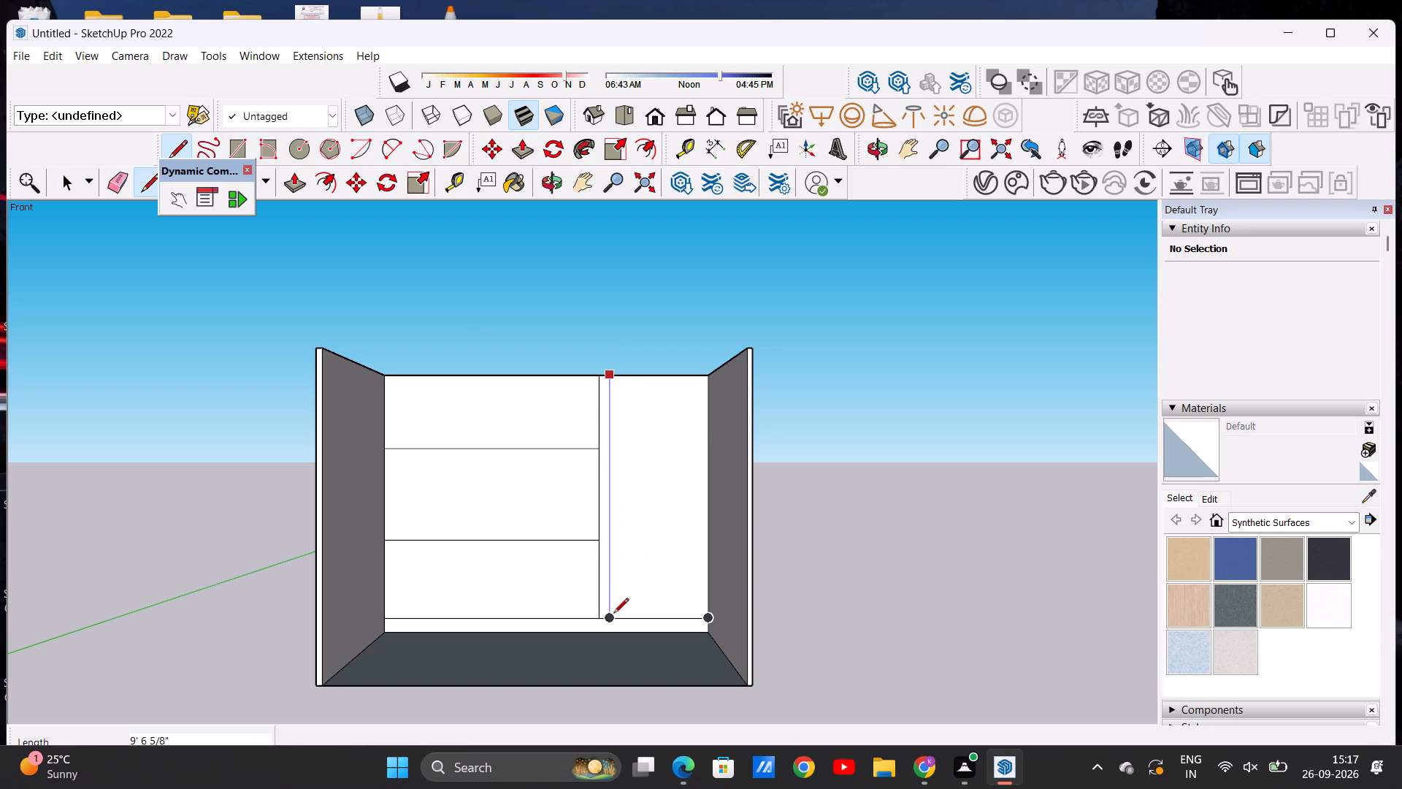
pyautogui.click(613, 620)
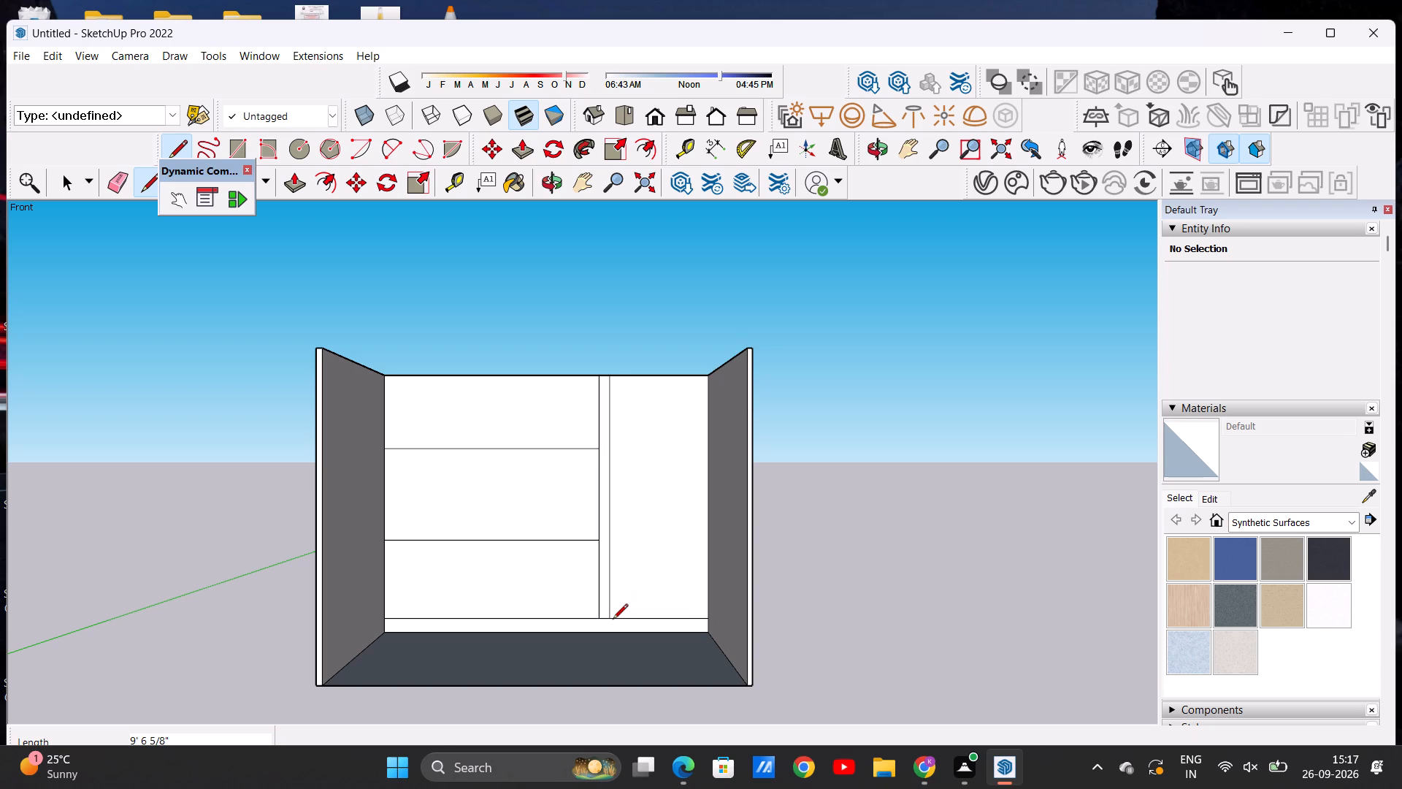
# Complete the tall-unit frame with a horizontal line about 3' 10" long below the top edge and a full-height vertical line near the right wall.
pyautogui.click(602, 391)
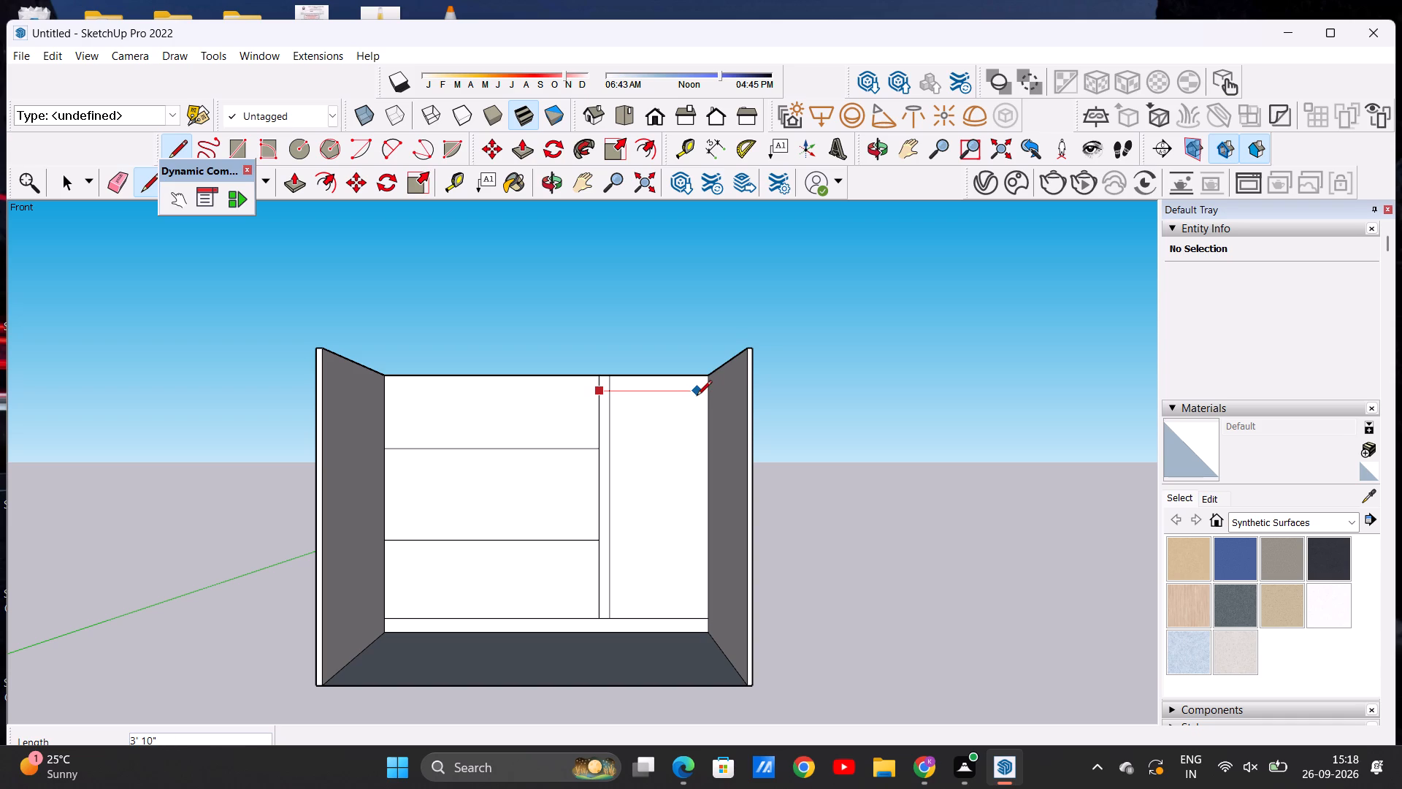
pyautogui.click(697, 397)
pyautogui.click(696, 377)
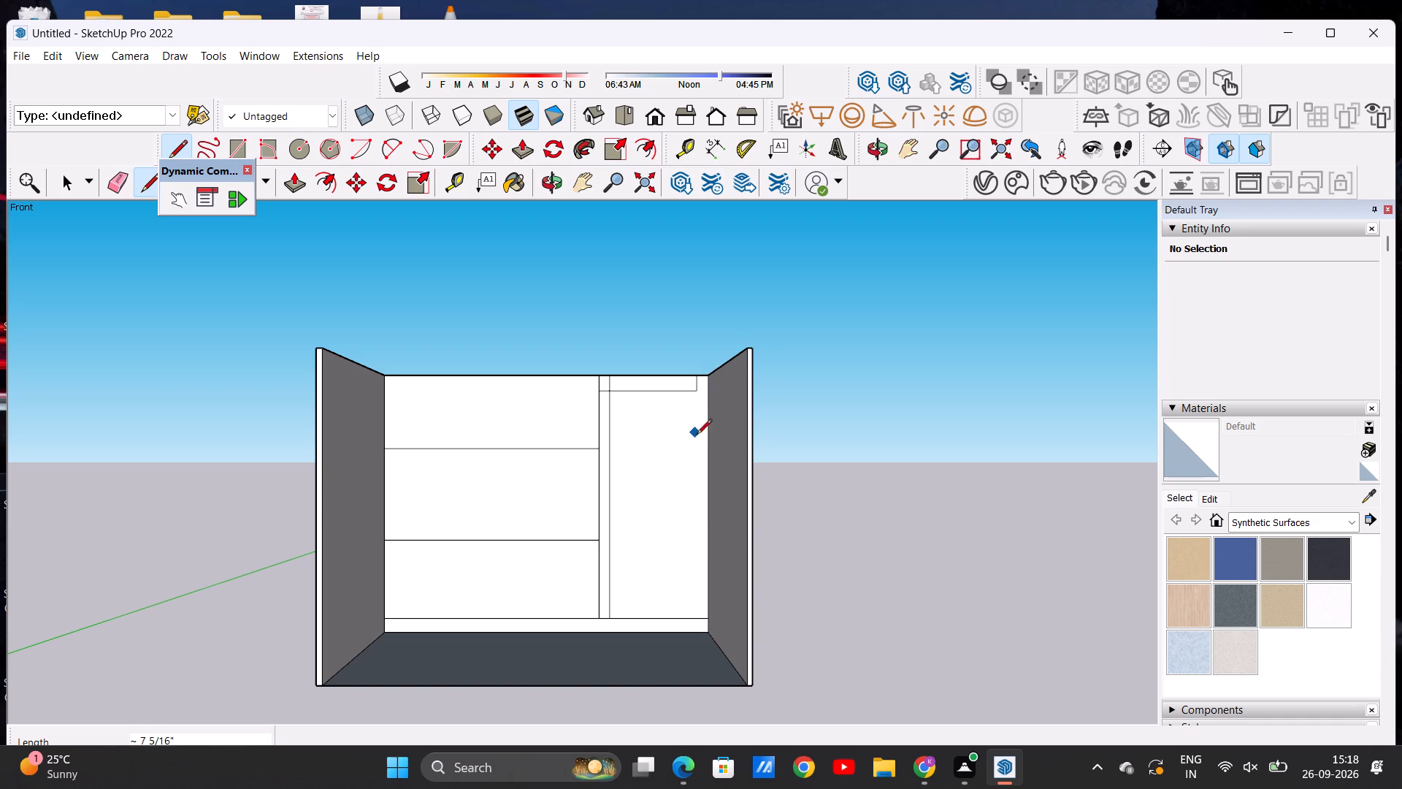
pyautogui.click(693, 617)
pyautogui.click(695, 391)
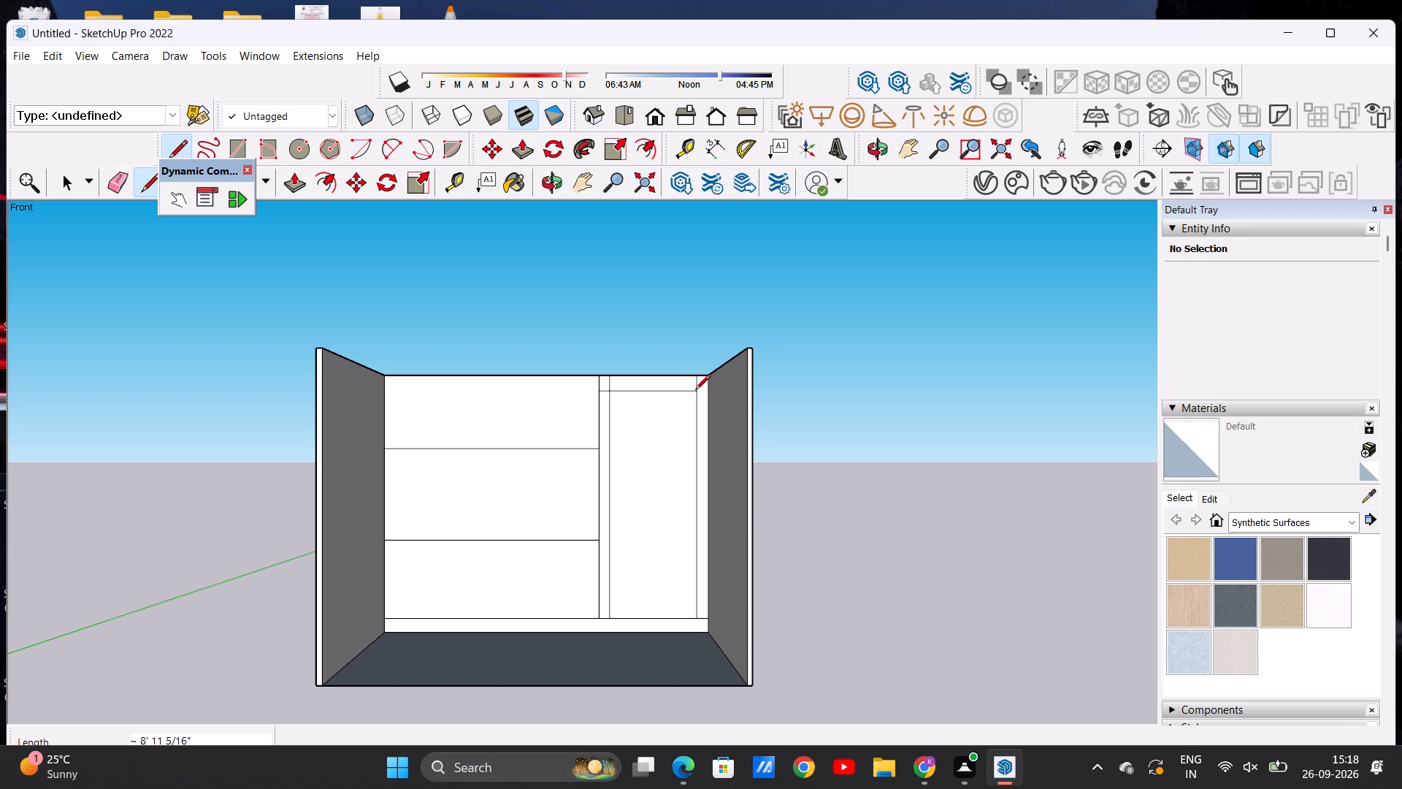
pyautogui.press('space')
# Erase the short horizontal piece between the two closely spaced vertical lines near the back wall's top edge.
pyautogui.click(114, 176)
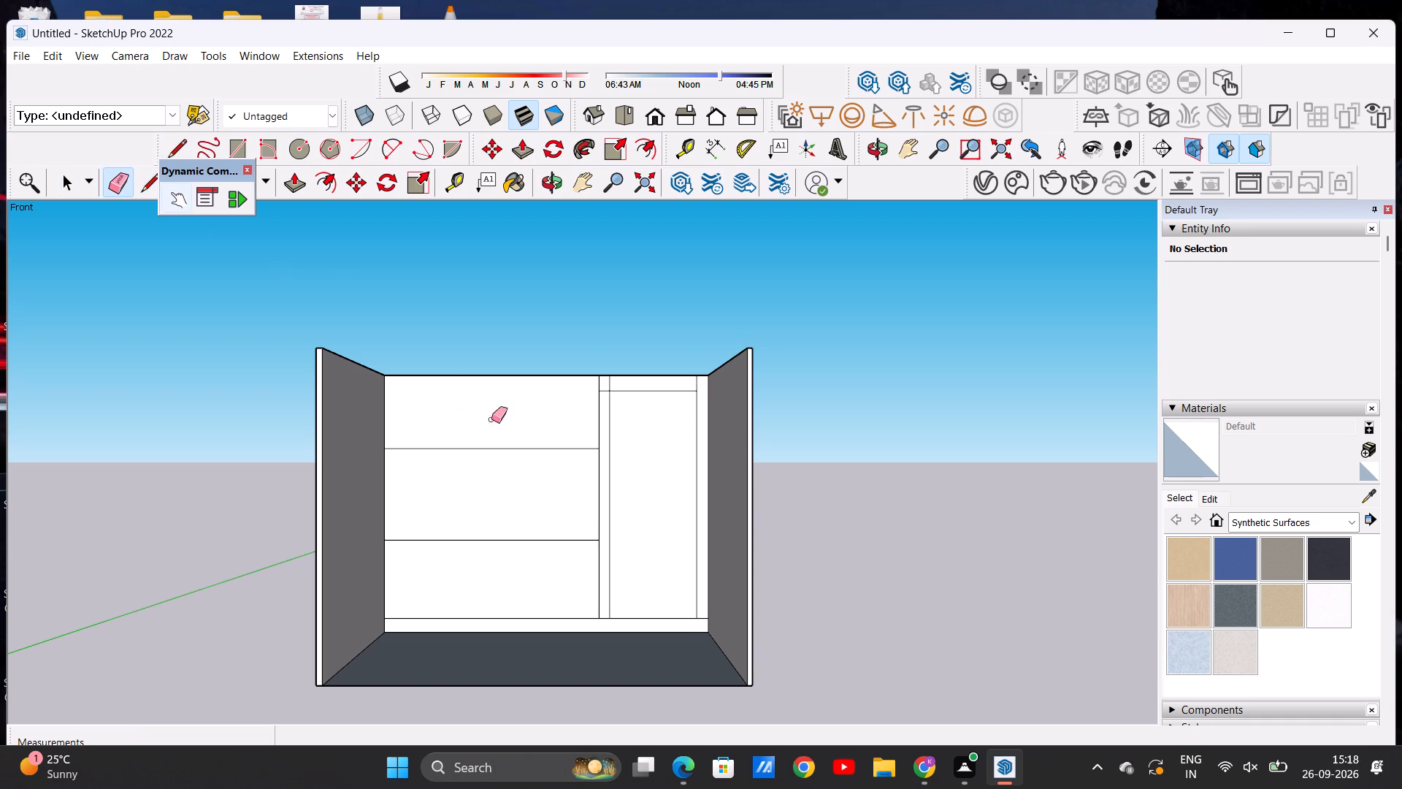
pyautogui.scroll(4, 607, 419)
pyautogui.moveTo(600, 365); pyautogui.dragTo(603, 389)
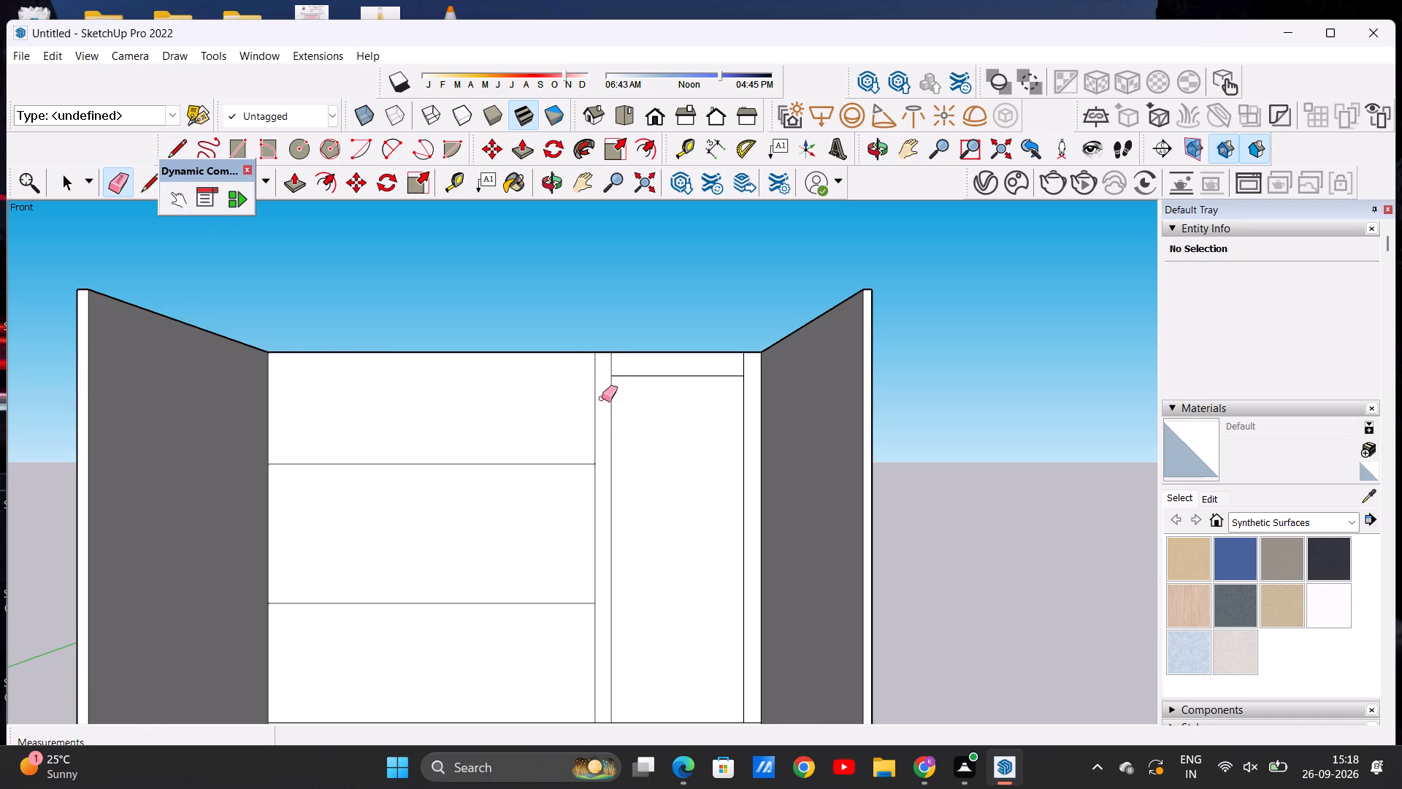
pyautogui.scroll(-5, 588, 413)
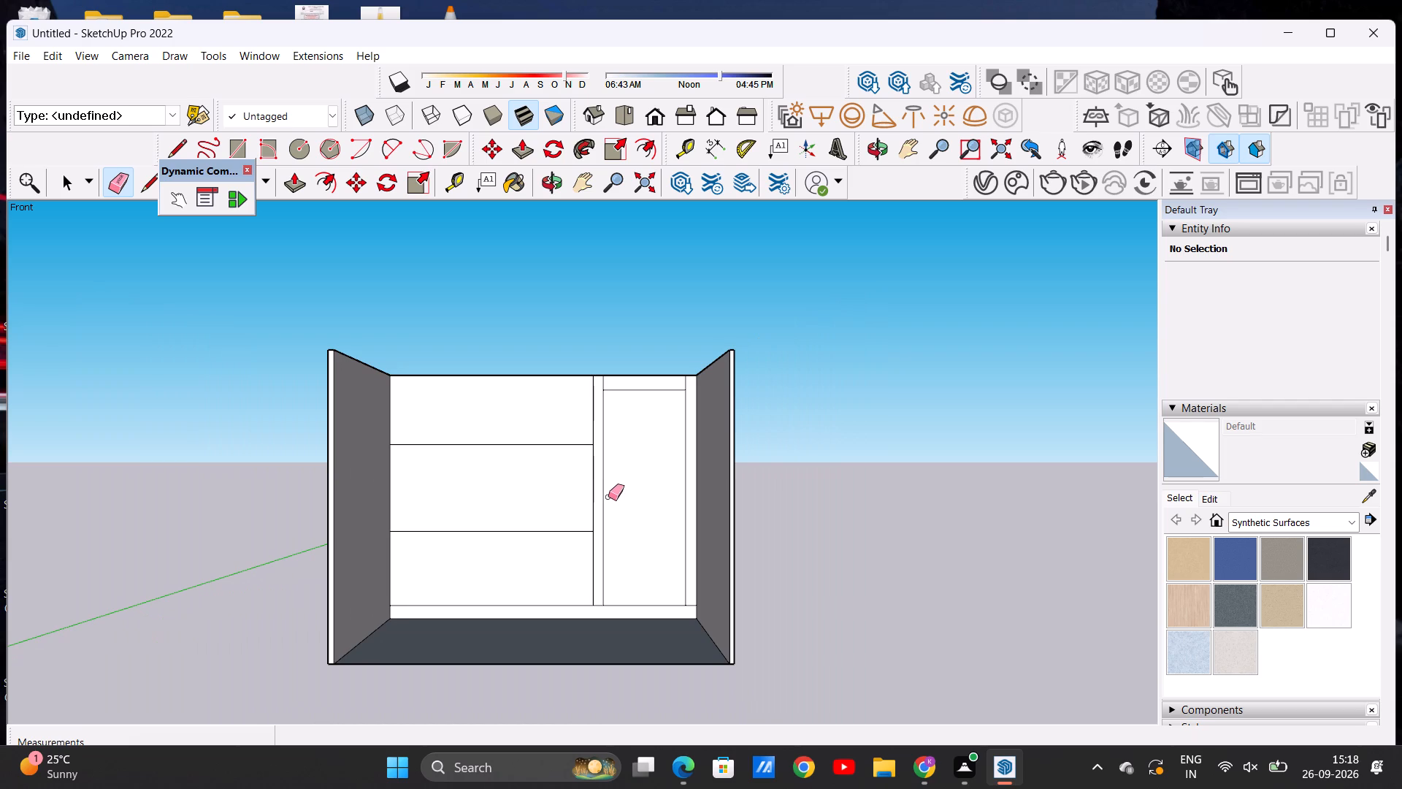
pyautogui.scroll(-2, 610, 500)
pyautogui.scroll(2, 622, 437)
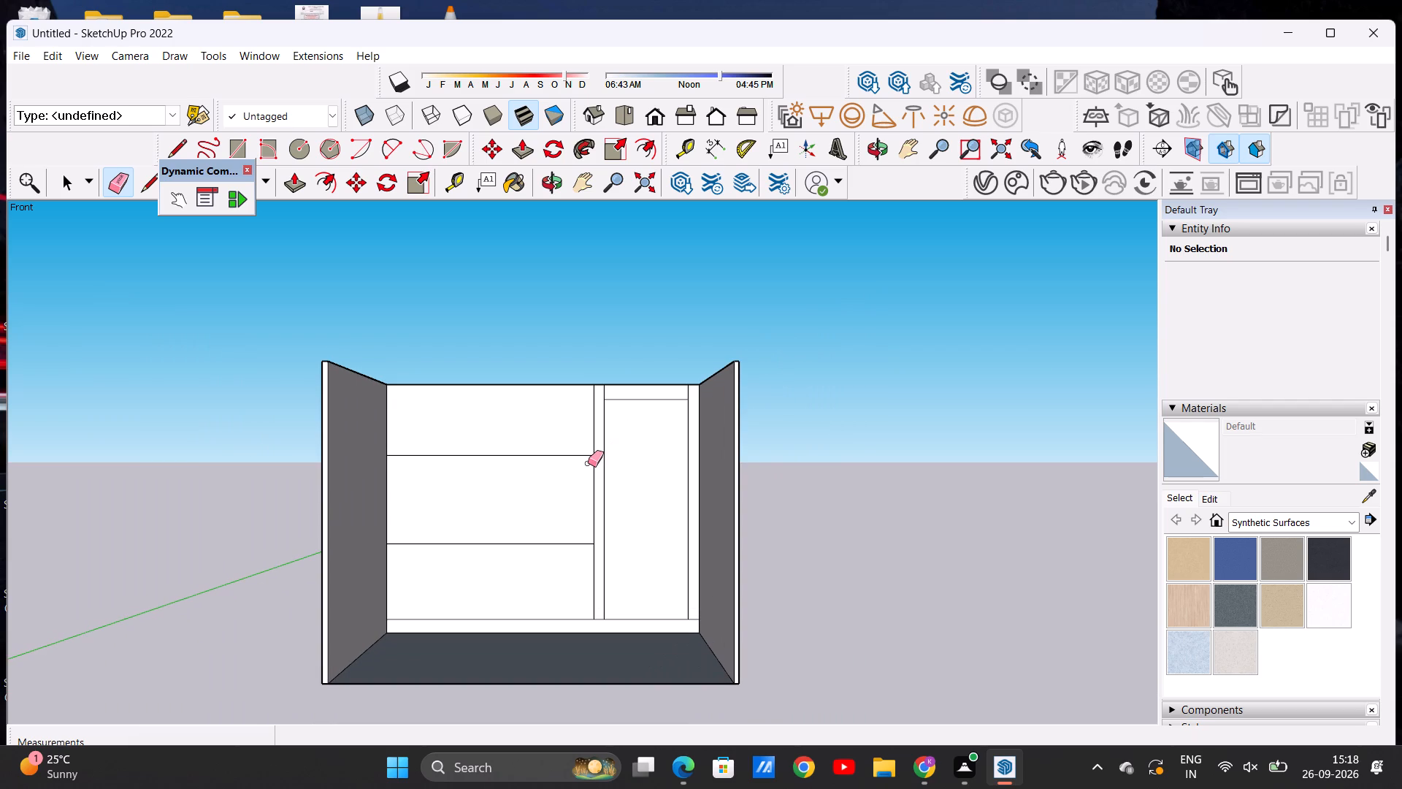
pyautogui.press('space')
# Examine the back wall's cabinet, tall-unit and skirting divisions from several angles.
pyautogui.moveTo(439, 535); pyautogui.dragTo(385, 561, button='middle')
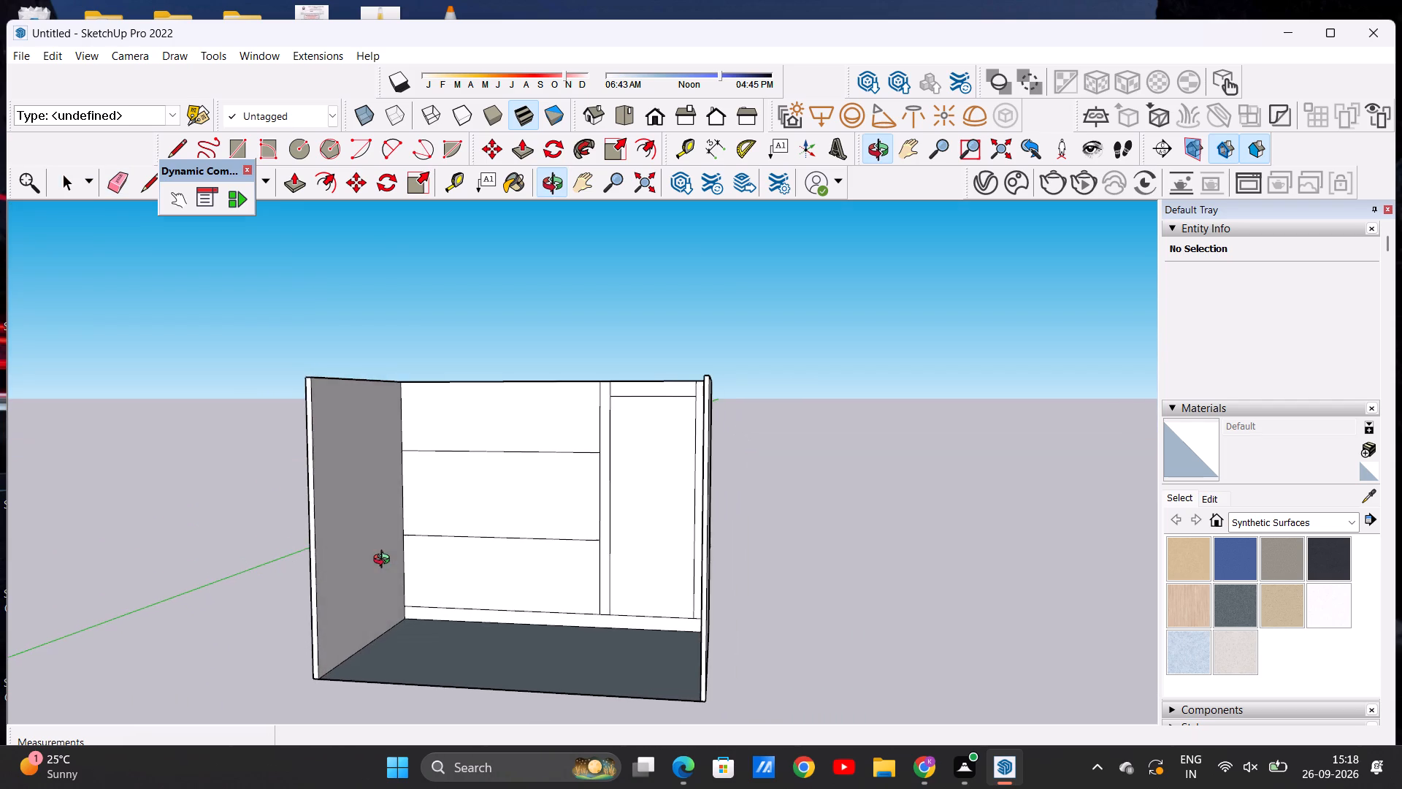
pyautogui.moveTo(385, 561); pyautogui.dragTo(459, 586, button='middle')
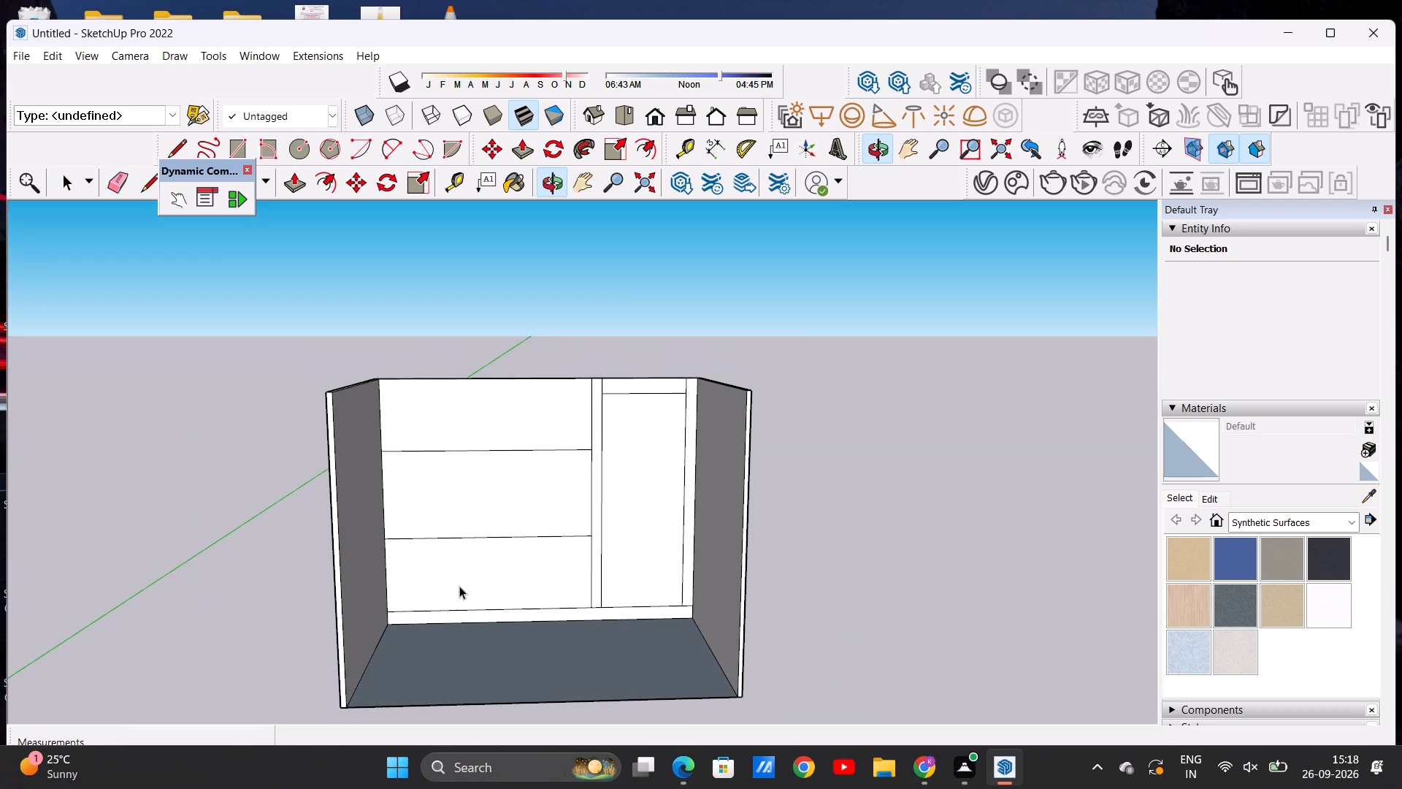
pyautogui.scroll(1, 613, 459)
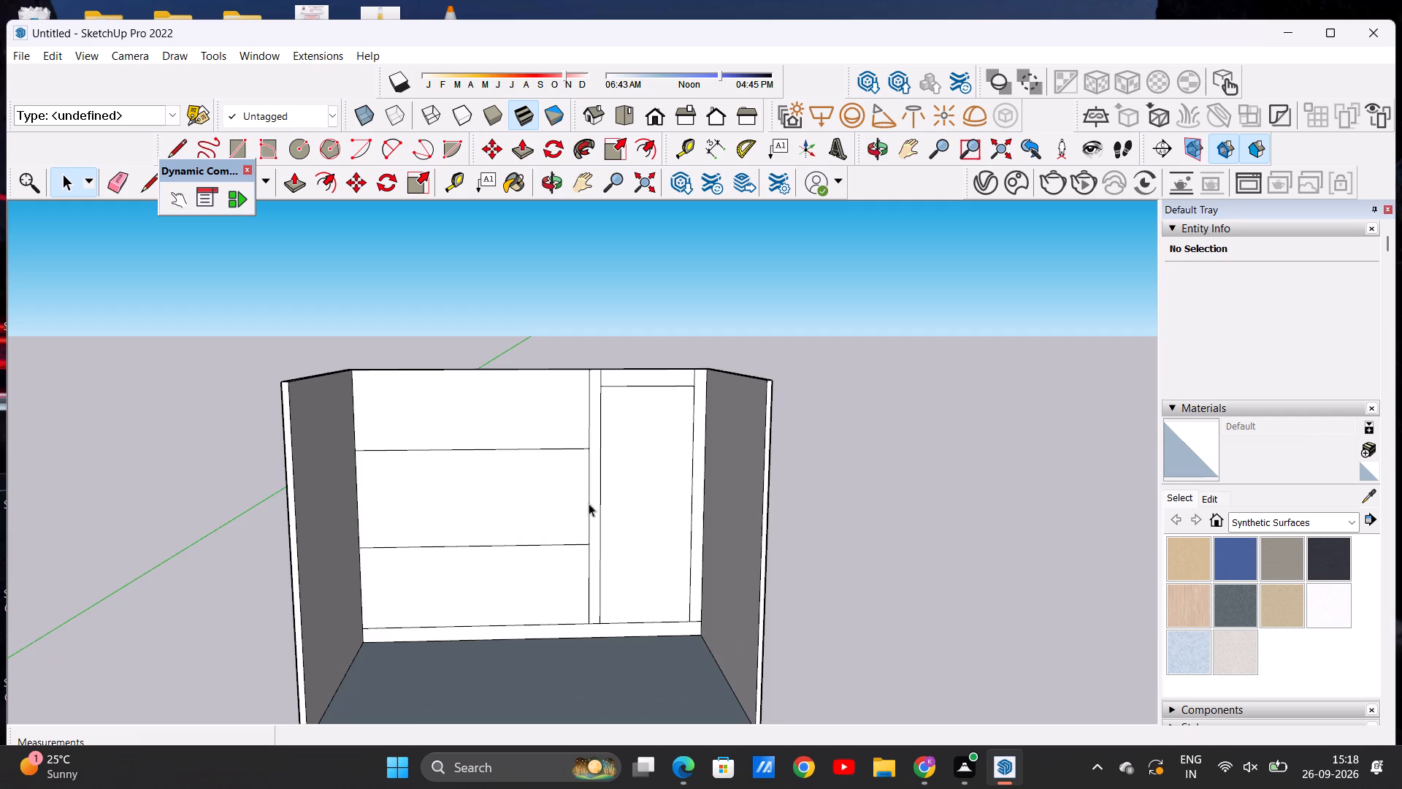
pyautogui.moveTo(581, 554); pyautogui.dragTo(588, 534, button='middle')
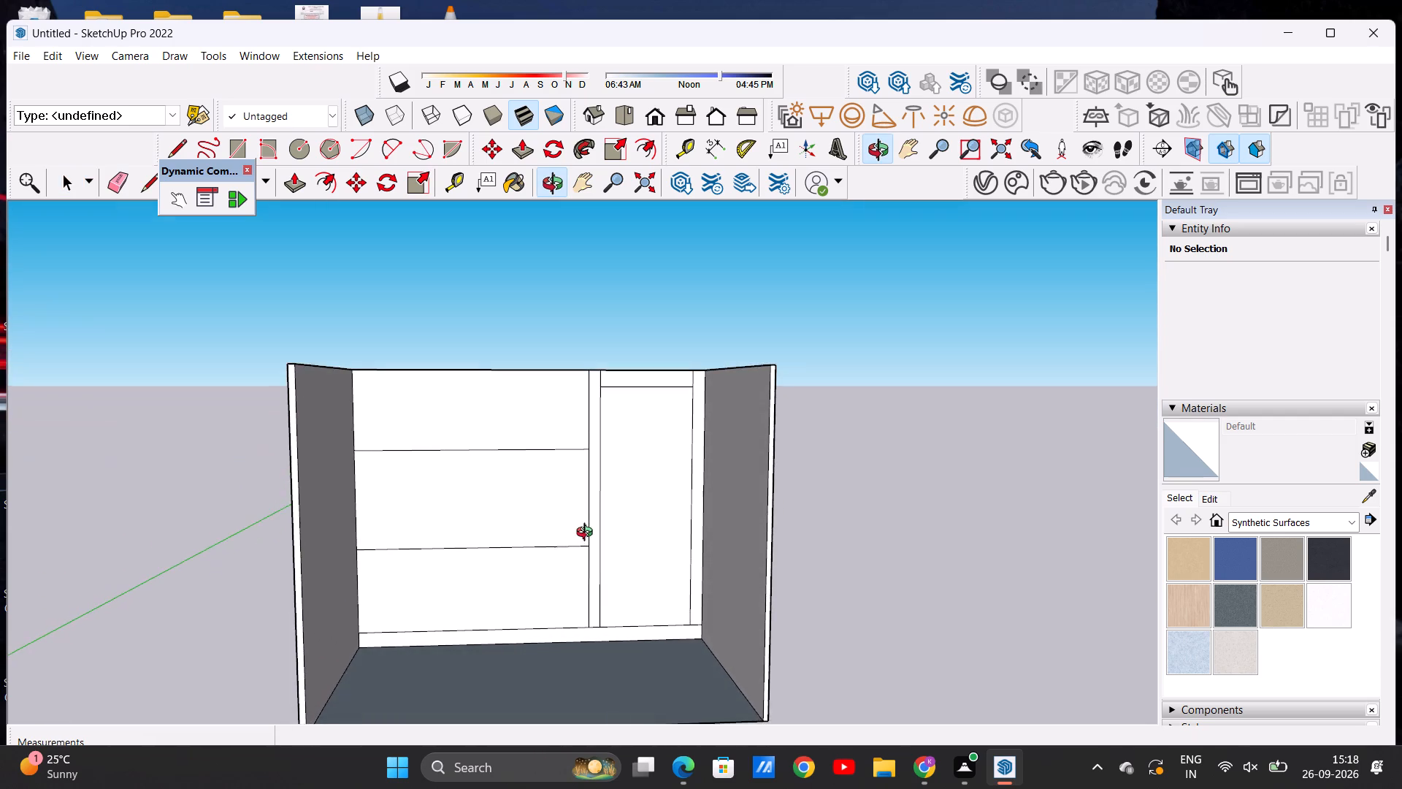
pyautogui.moveTo(588, 534); pyautogui.dragTo(589, 511, button='middle')
pyautogui.scroll(-2, 592, 484)
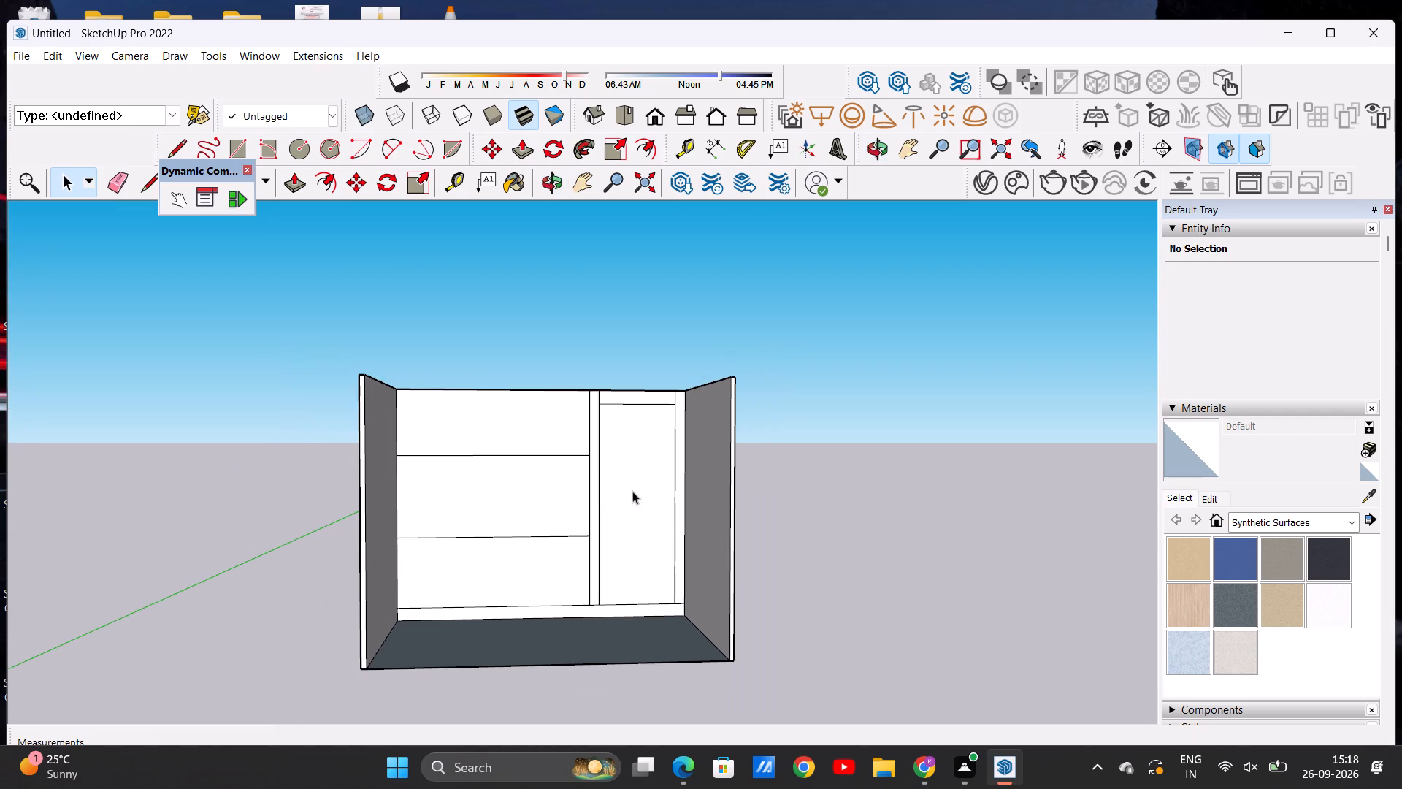
pyautogui.moveTo(659, 511); pyautogui.dragTo(609, 540, button='middle')
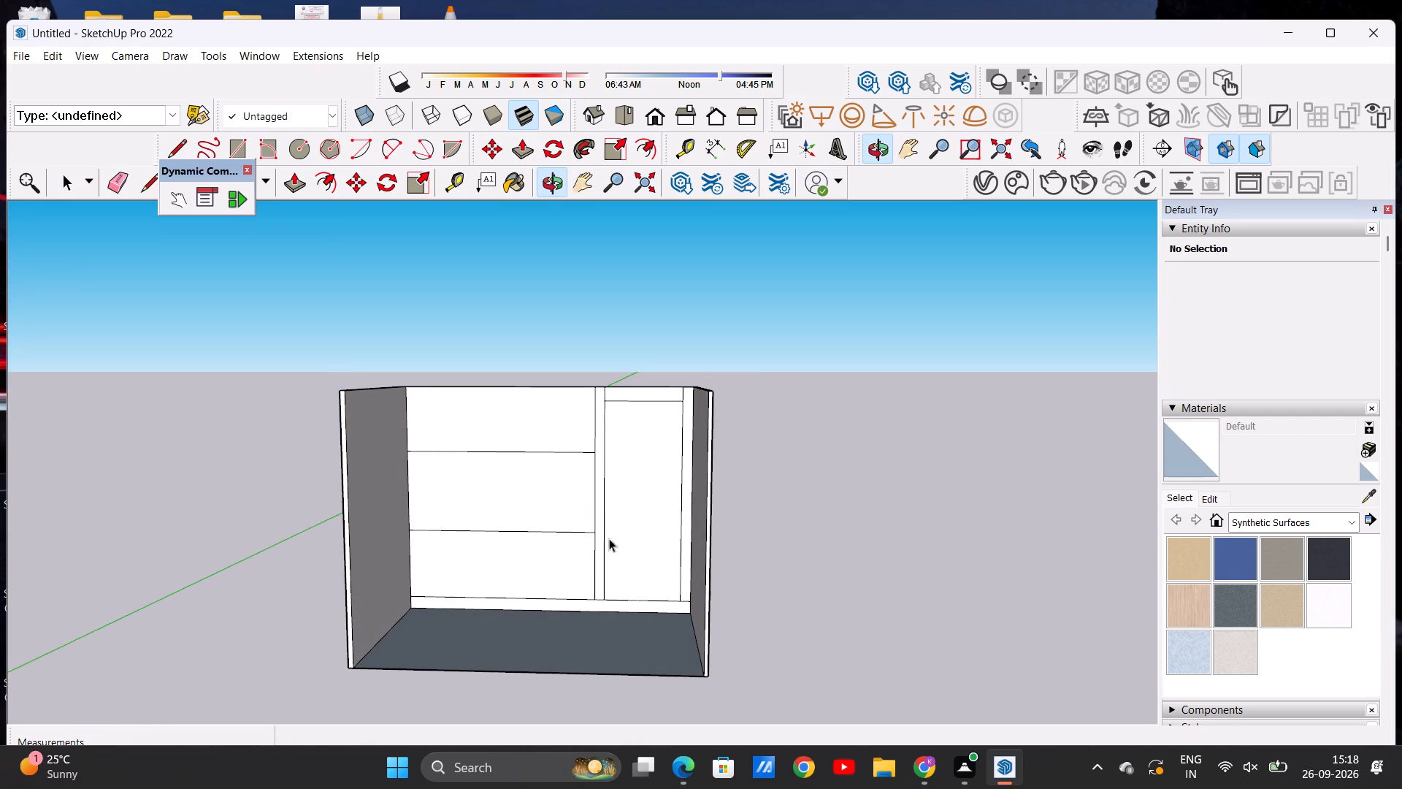
pyautogui.scroll(3, 577, 464)
pyautogui.middleClick(582, 464)
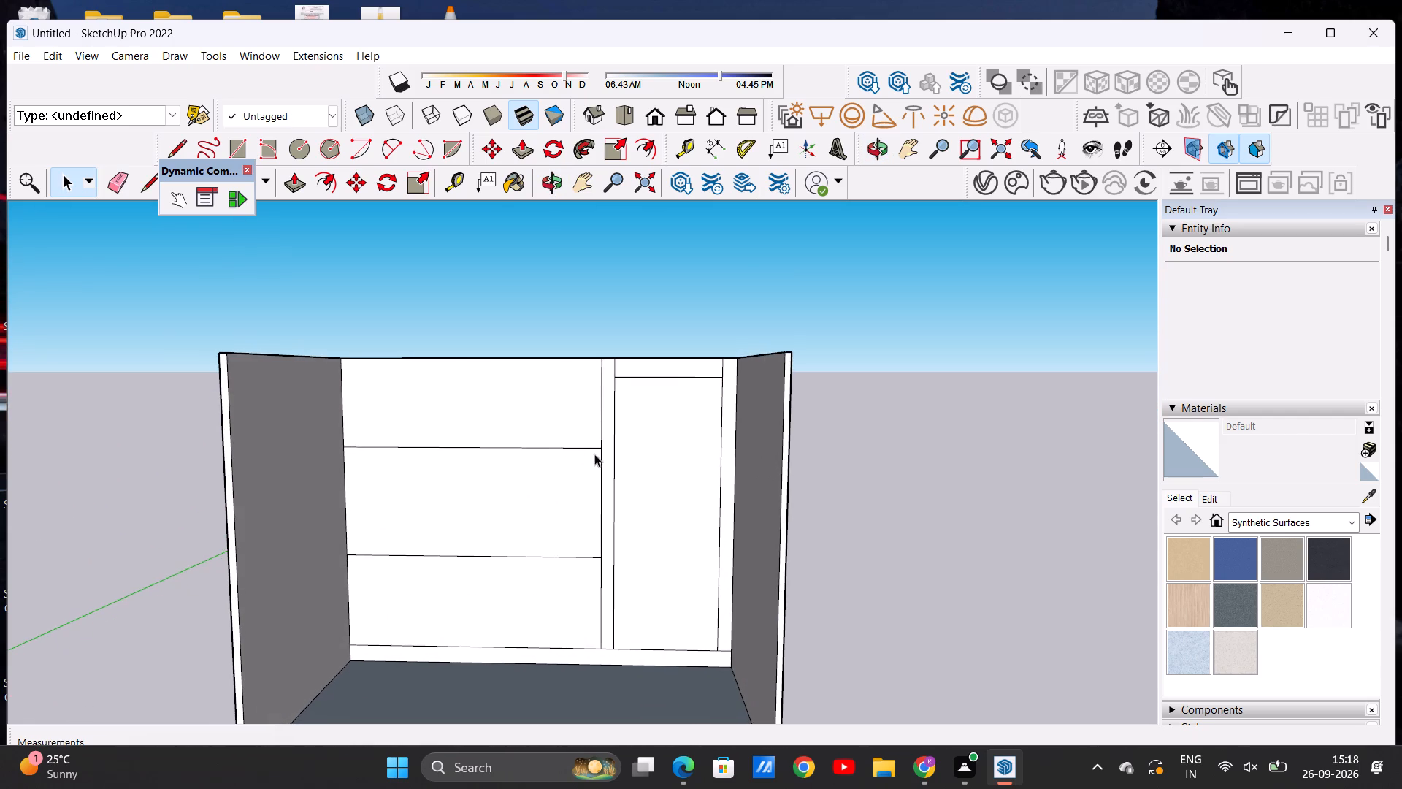
pyautogui.scroll(-5, 594, 454)
pyautogui.scroll(4, 507, 447)
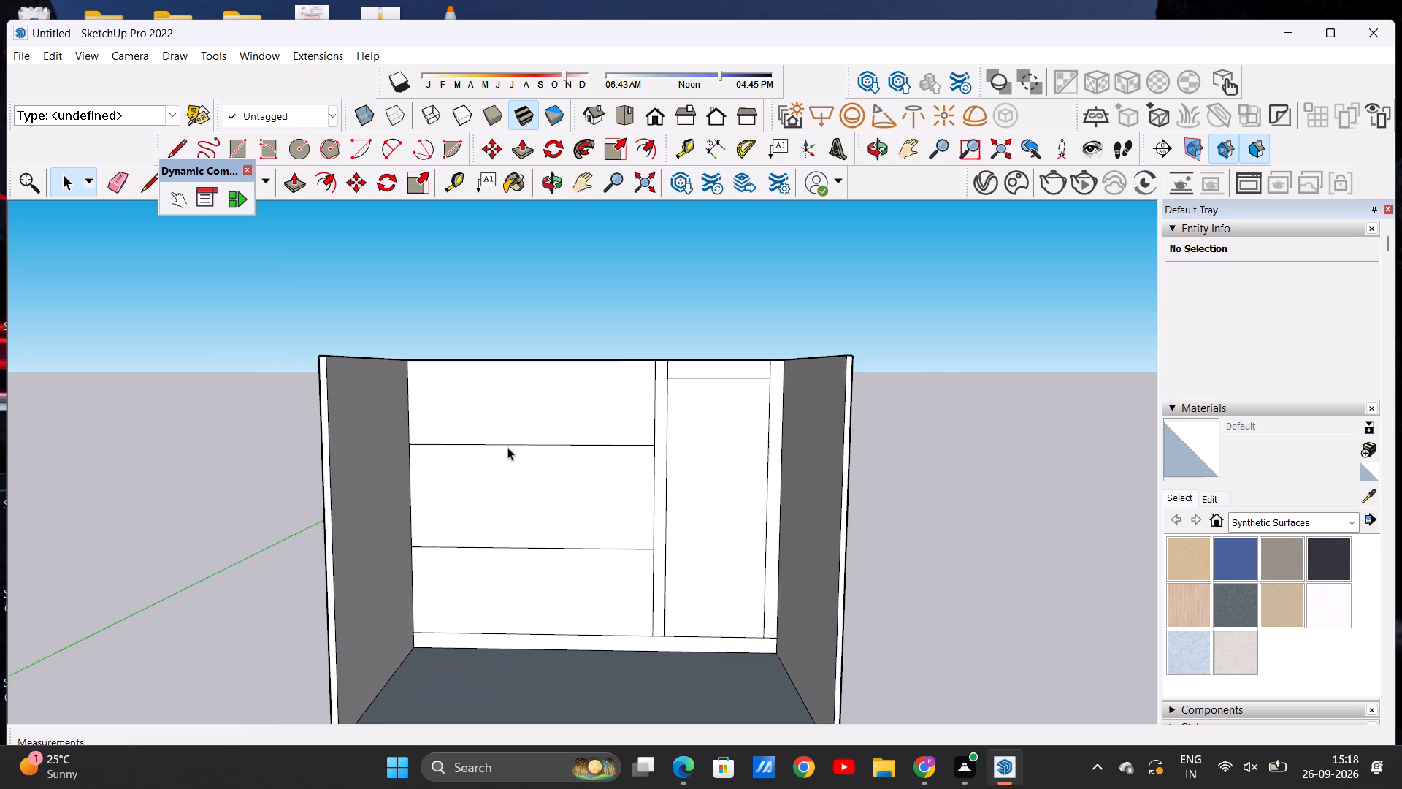
pyautogui.scroll(-6, 539, 434)
pyautogui.middleClick(507, 492)
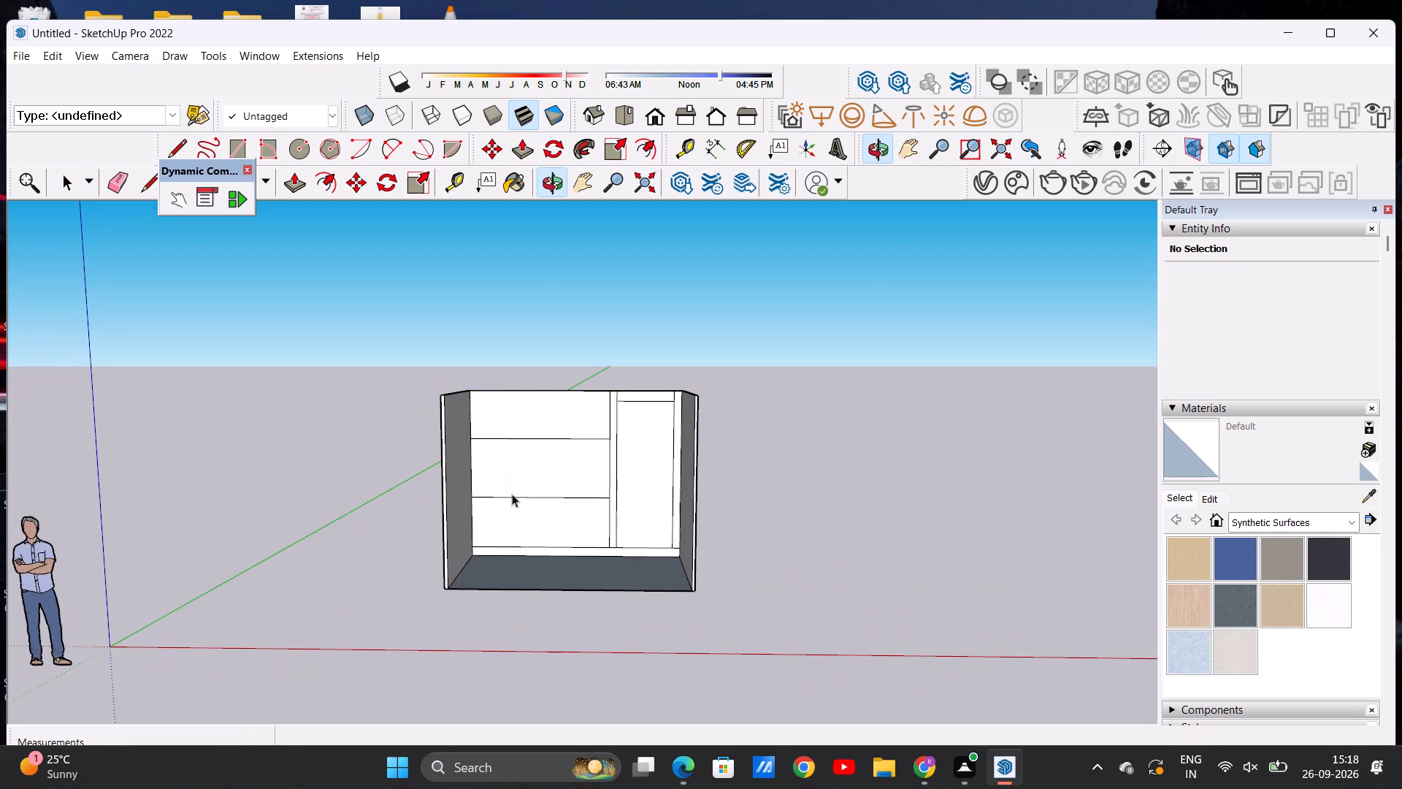
pyautogui.scroll(6, 559, 457)
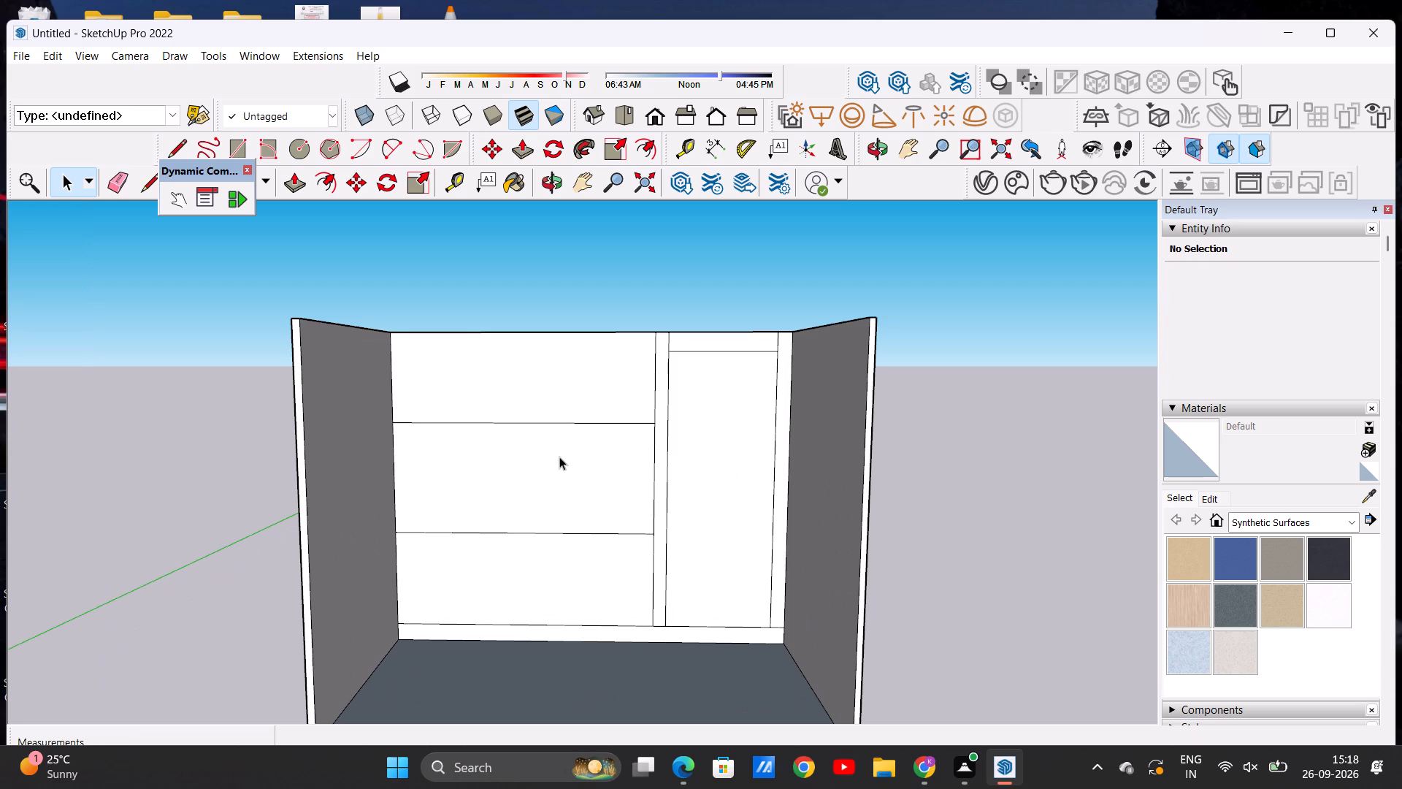
pyautogui.scroll(-3, 624, 387)
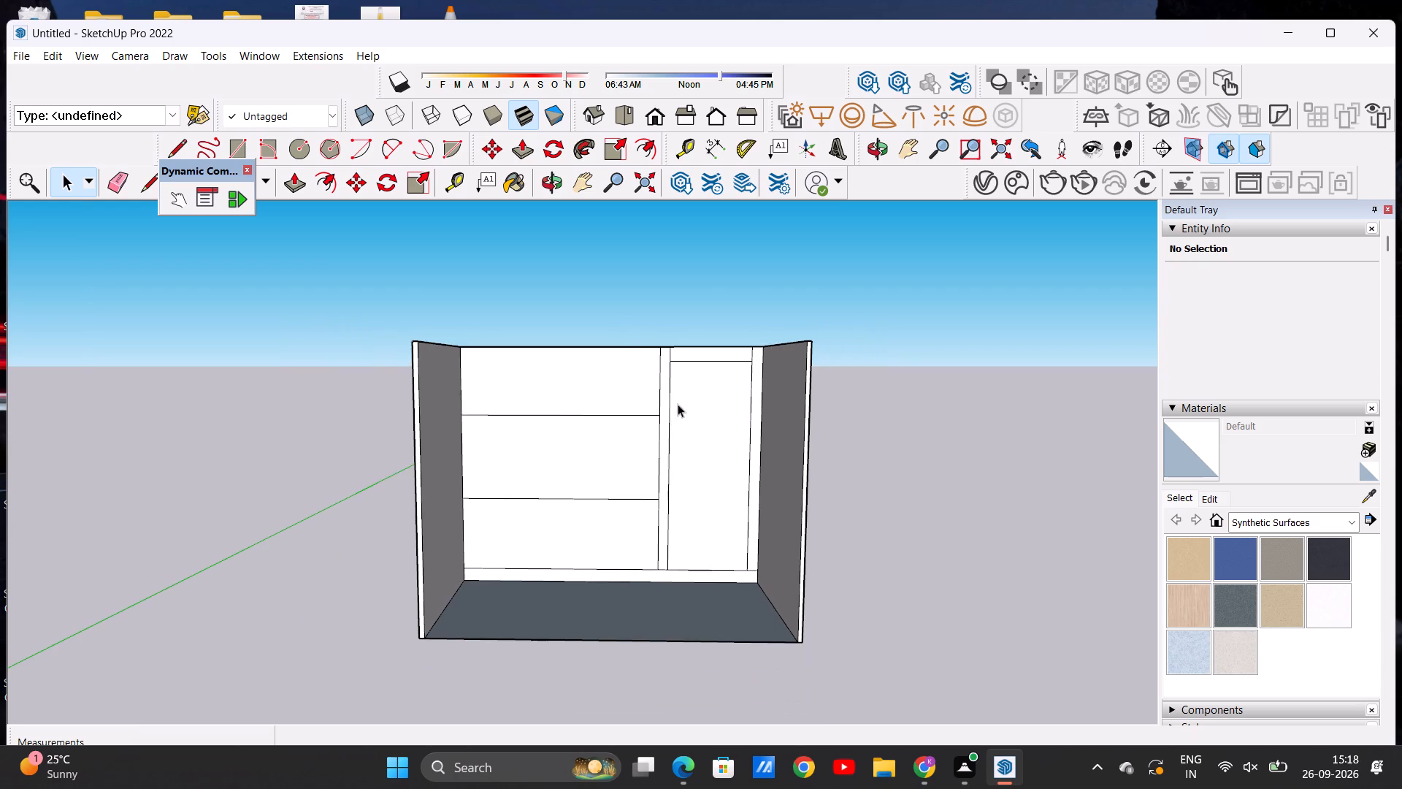
pyautogui.scroll(1, 673, 413)
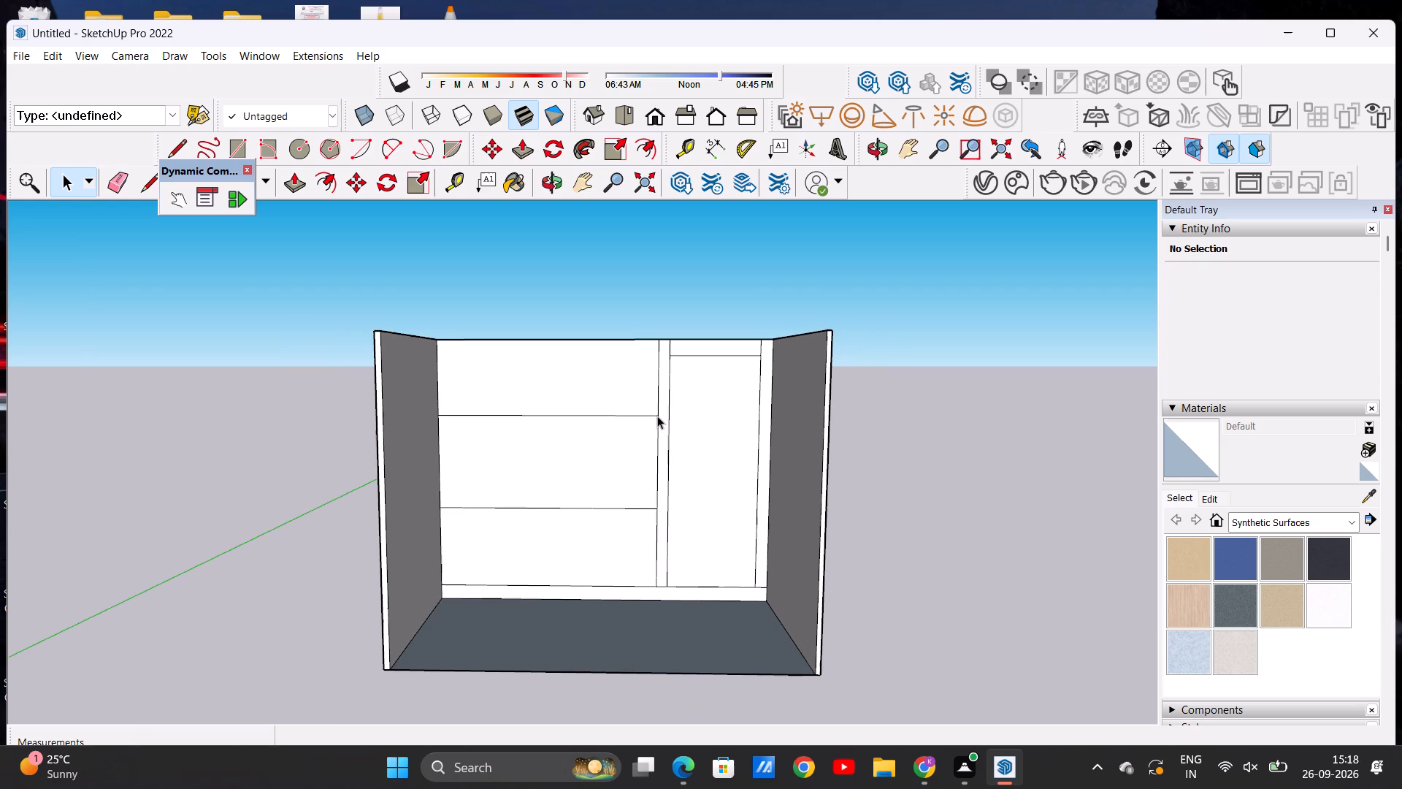
pyautogui.scroll(-2, 657, 416)
pyautogui.scroll(2, 709, 403)
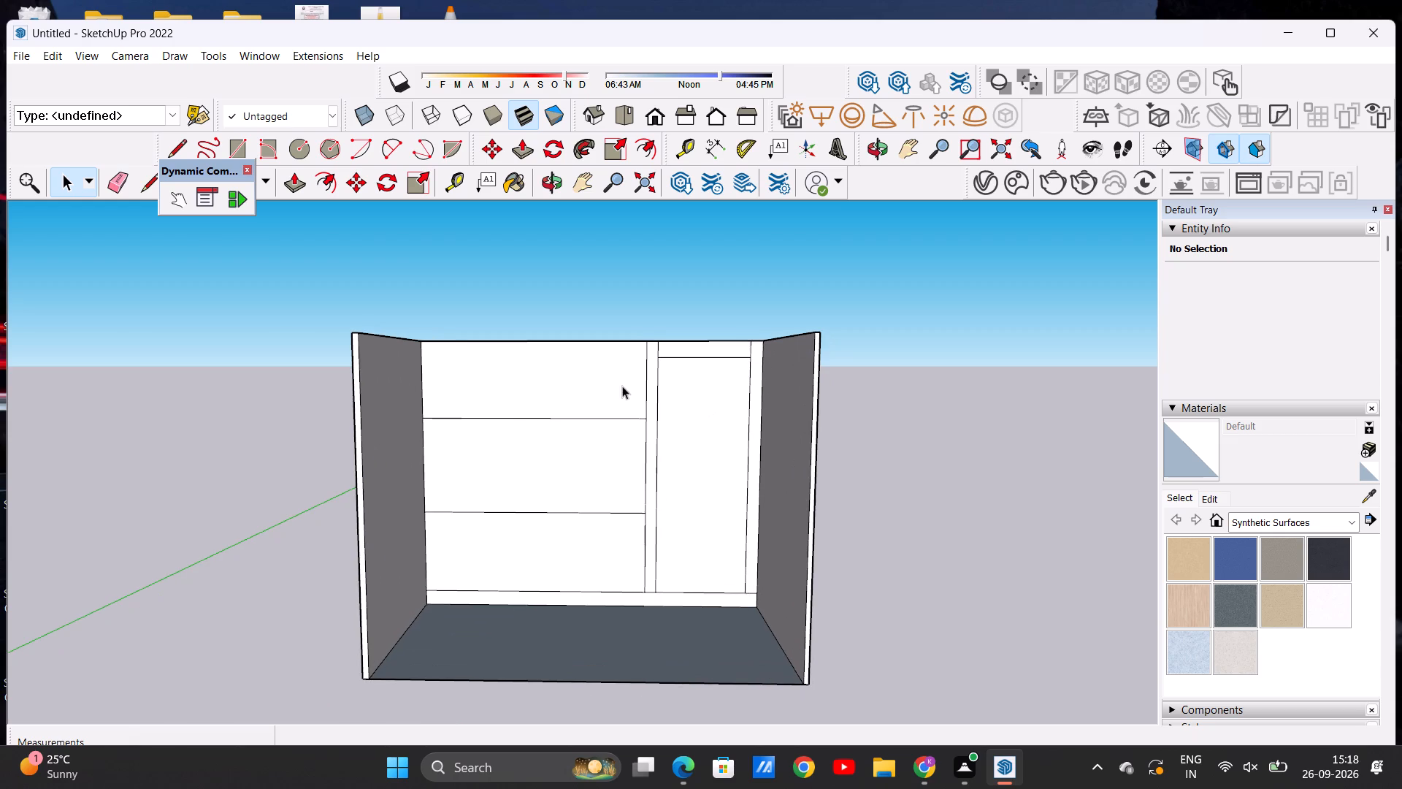
pyautogui.moveTo(622, 384); pyautogui.dragTo(614, 442, button='middle')
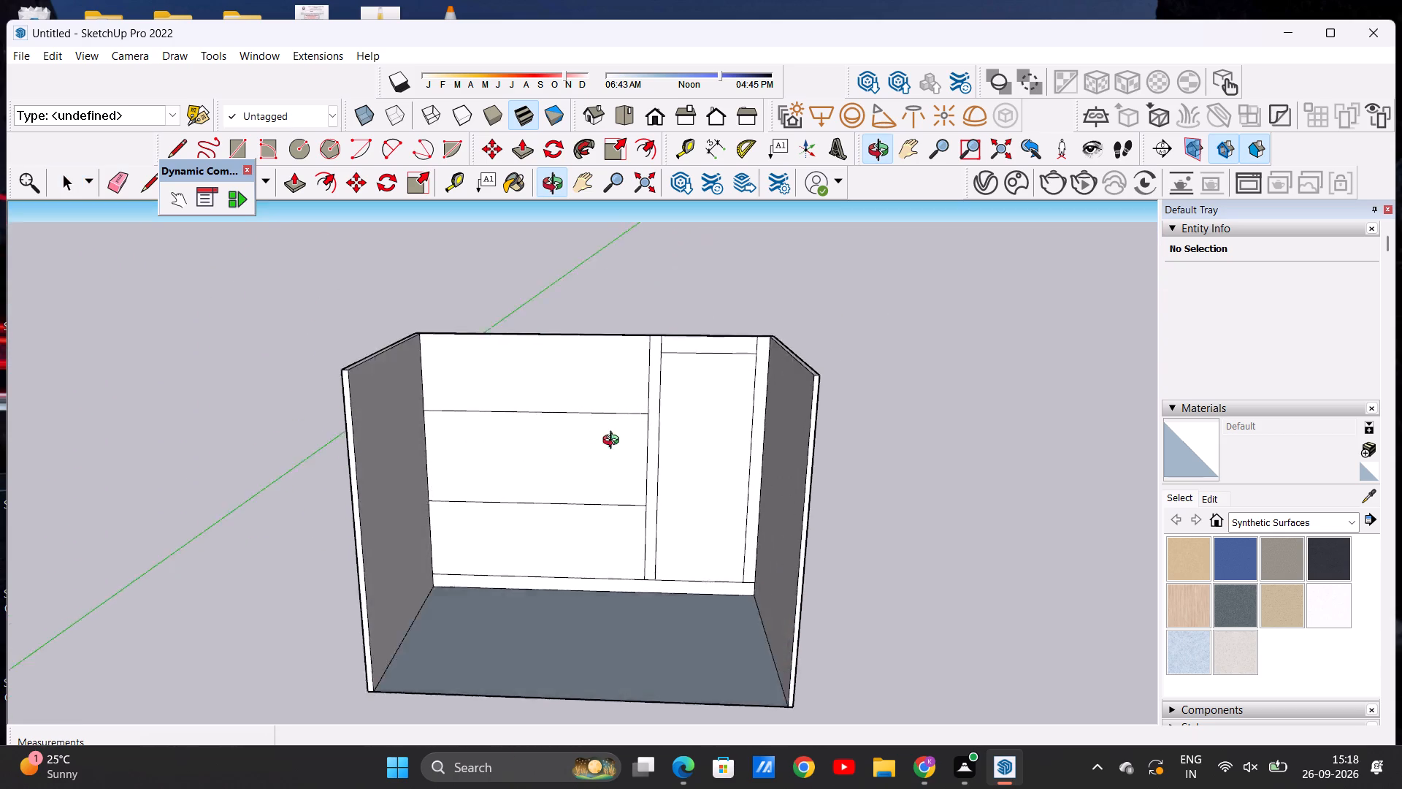
pyautogui.moveTo(614, 442); pyautogui.dragTo(629, 403, button='middle')
pyautogui.scroll(-2, 610, 386)
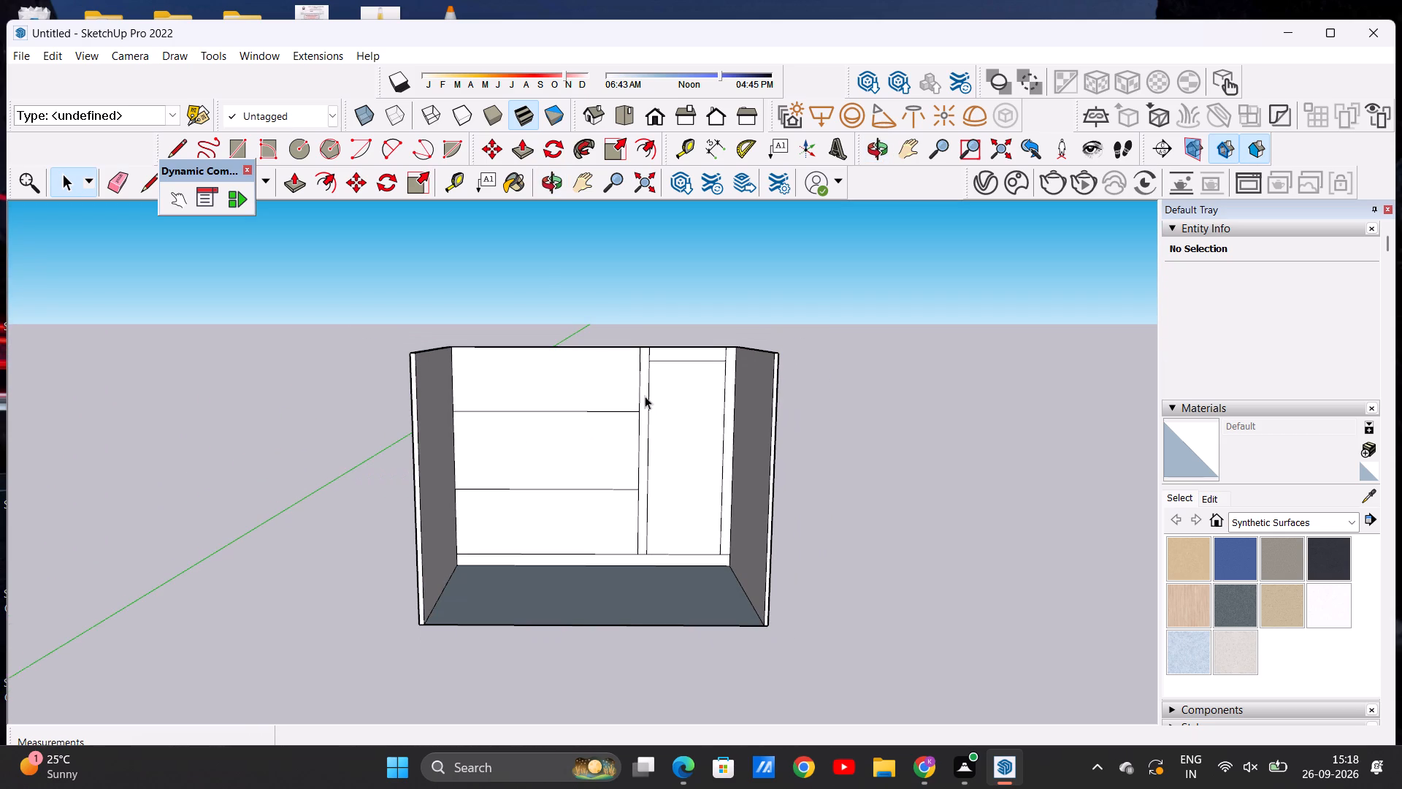
pyautogui.scroll(3, 664, 407)
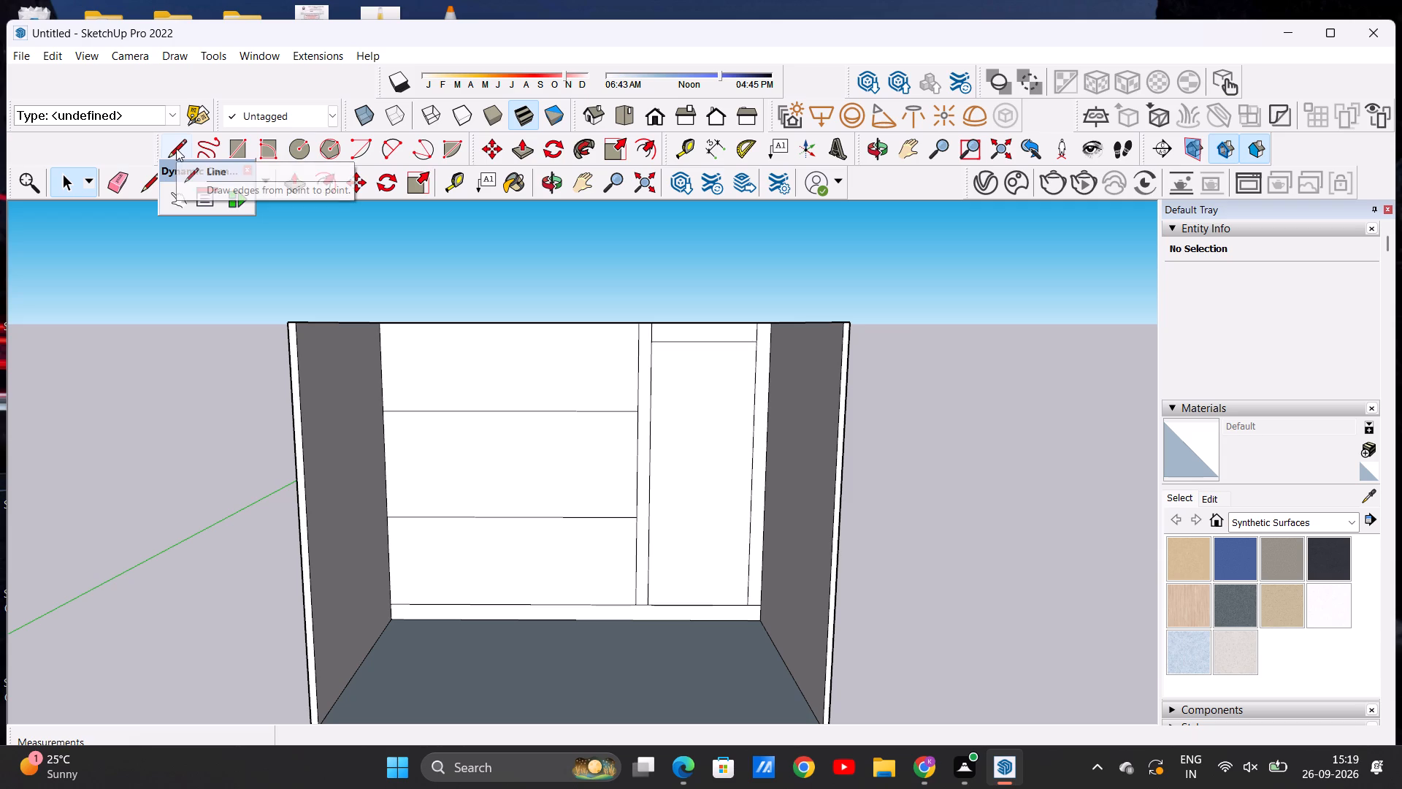
pyautogui.press('space')
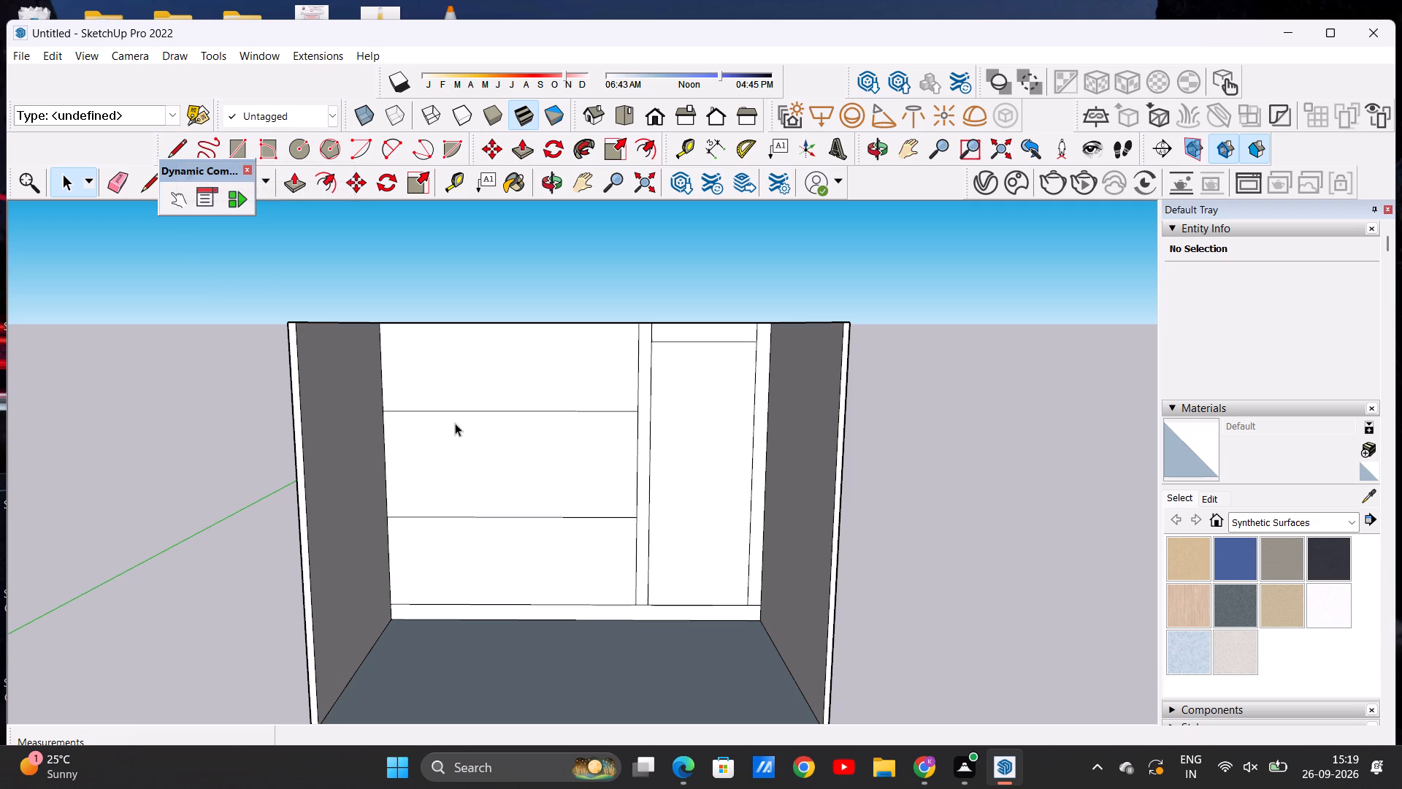
pyautogui.moveTo(460, 443); pyautogui.dragTo(461, 432, button='middle')
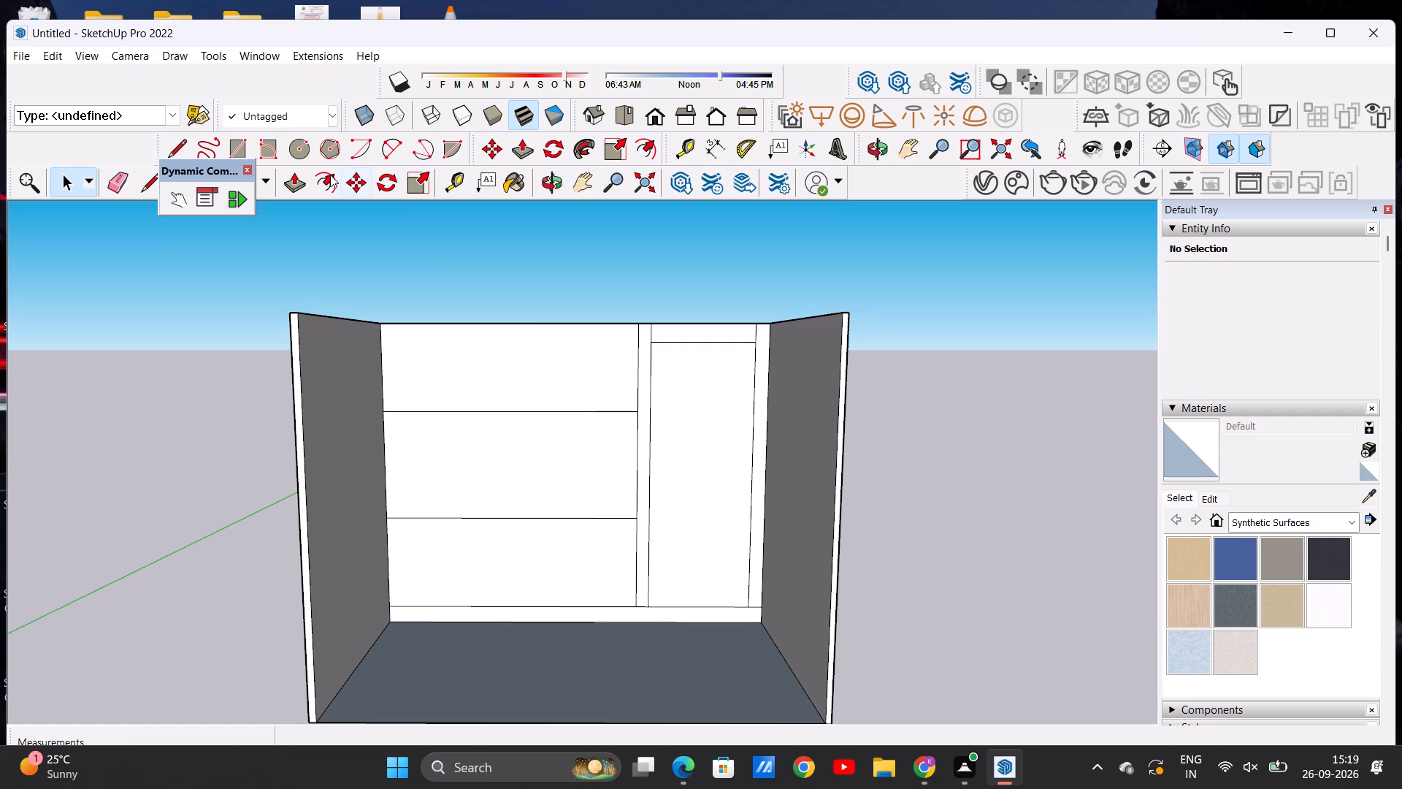
# Replace the upper horizontal line on the back wall with one slightly lower, running from the tall unit's left vertical to the left side wall.
pyautogui.click(118, 172)
pyautogui.moveTo(494, 406); pyautogui.dragTo(494, 420)
pyautogui.click(174, 141)
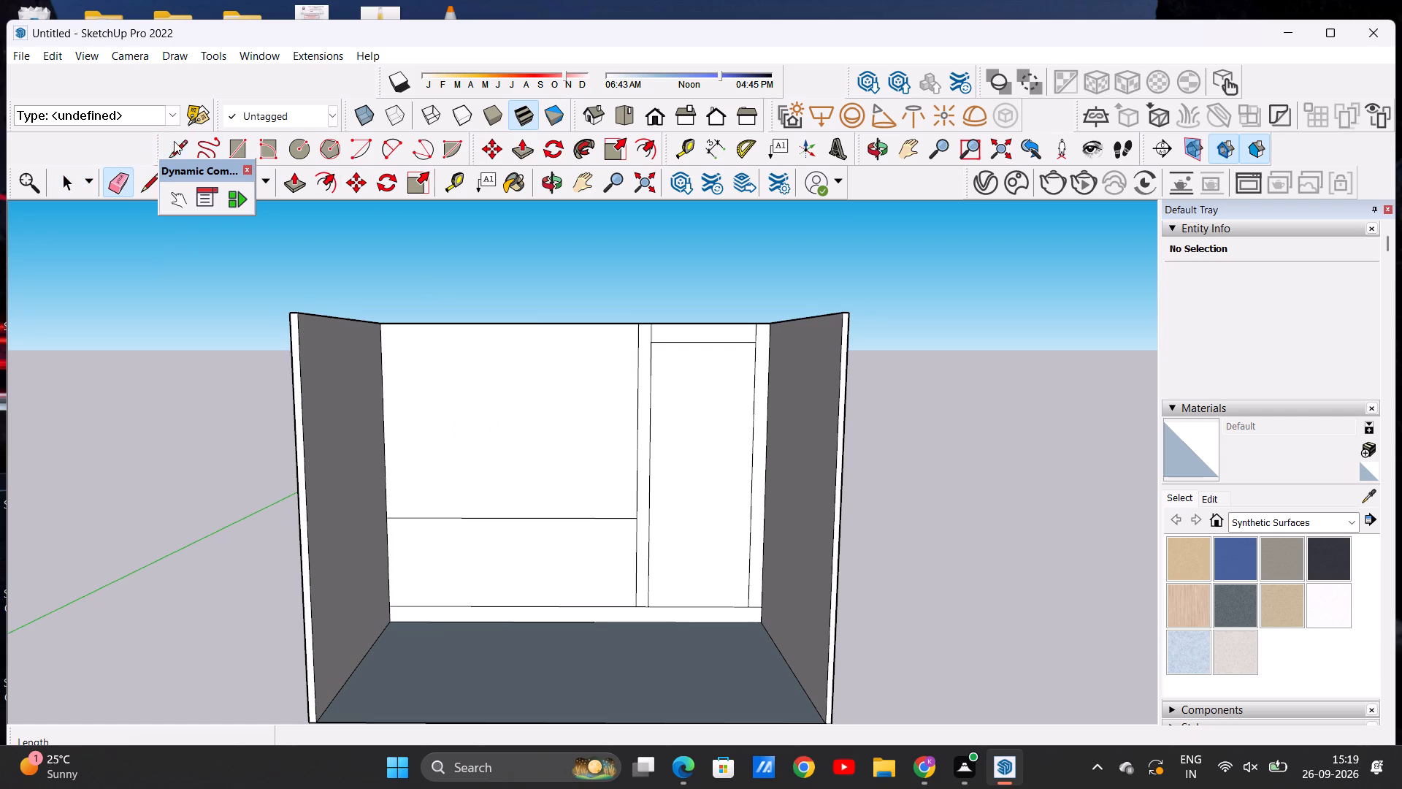
pyautogui.click(636, 434)
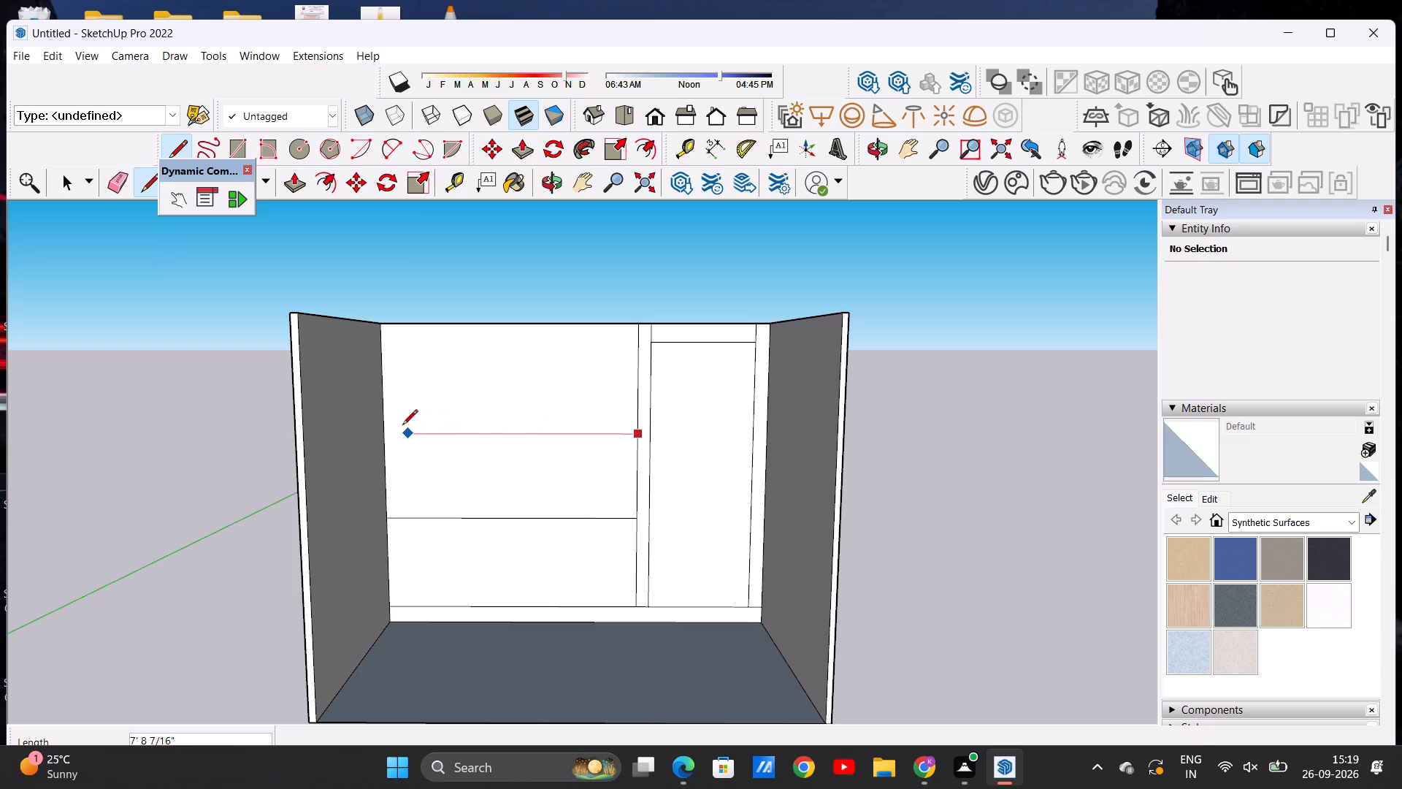
pyautogui.click(383, 433)
pyautogui.press('space')
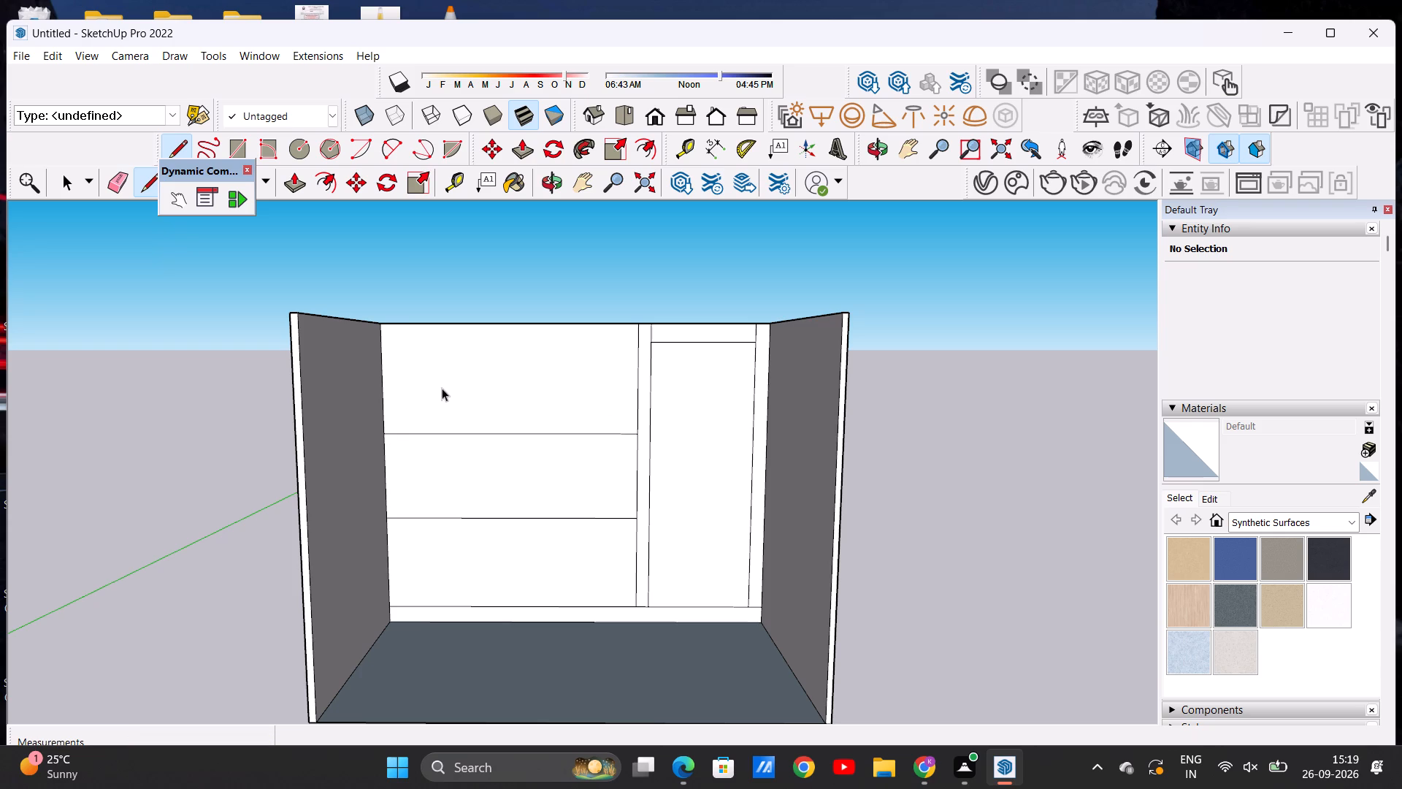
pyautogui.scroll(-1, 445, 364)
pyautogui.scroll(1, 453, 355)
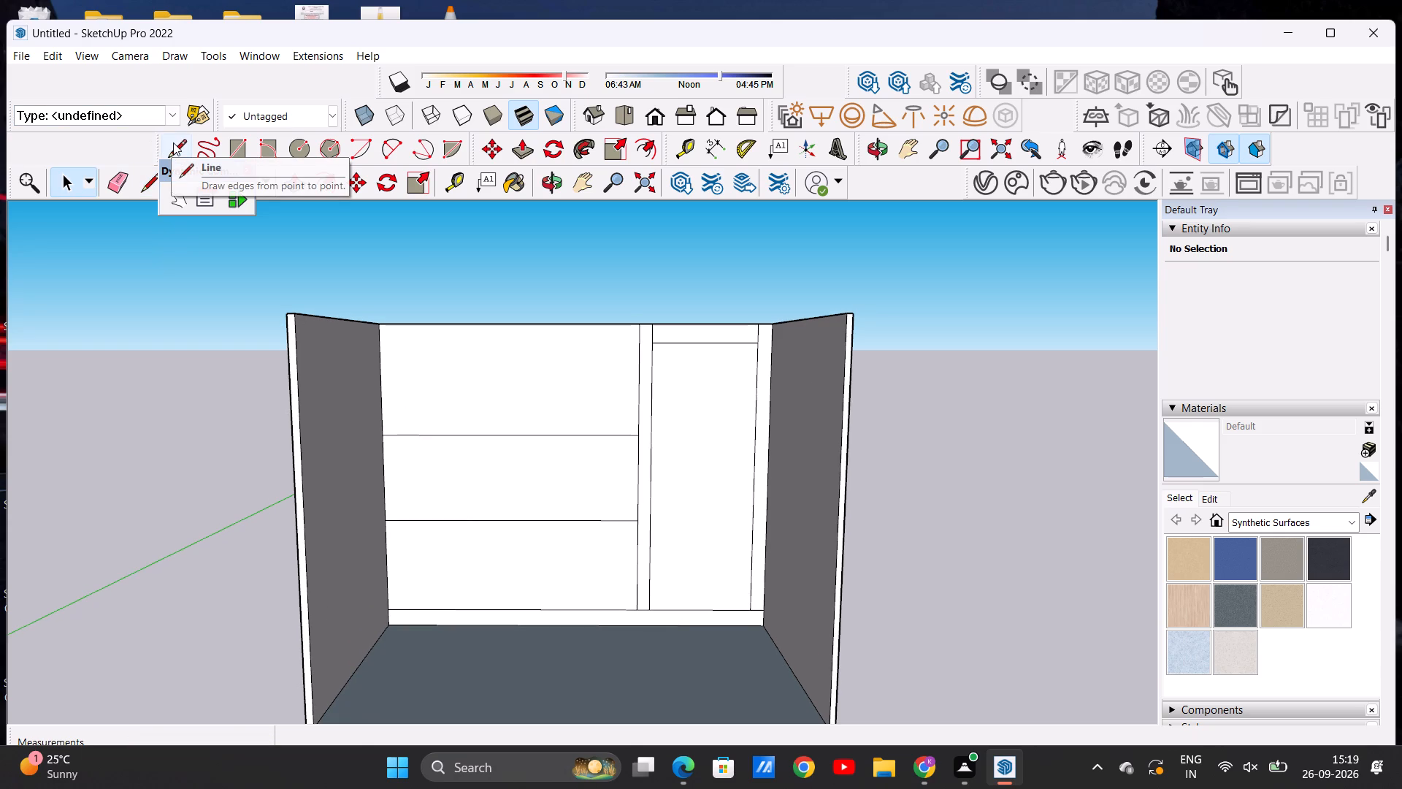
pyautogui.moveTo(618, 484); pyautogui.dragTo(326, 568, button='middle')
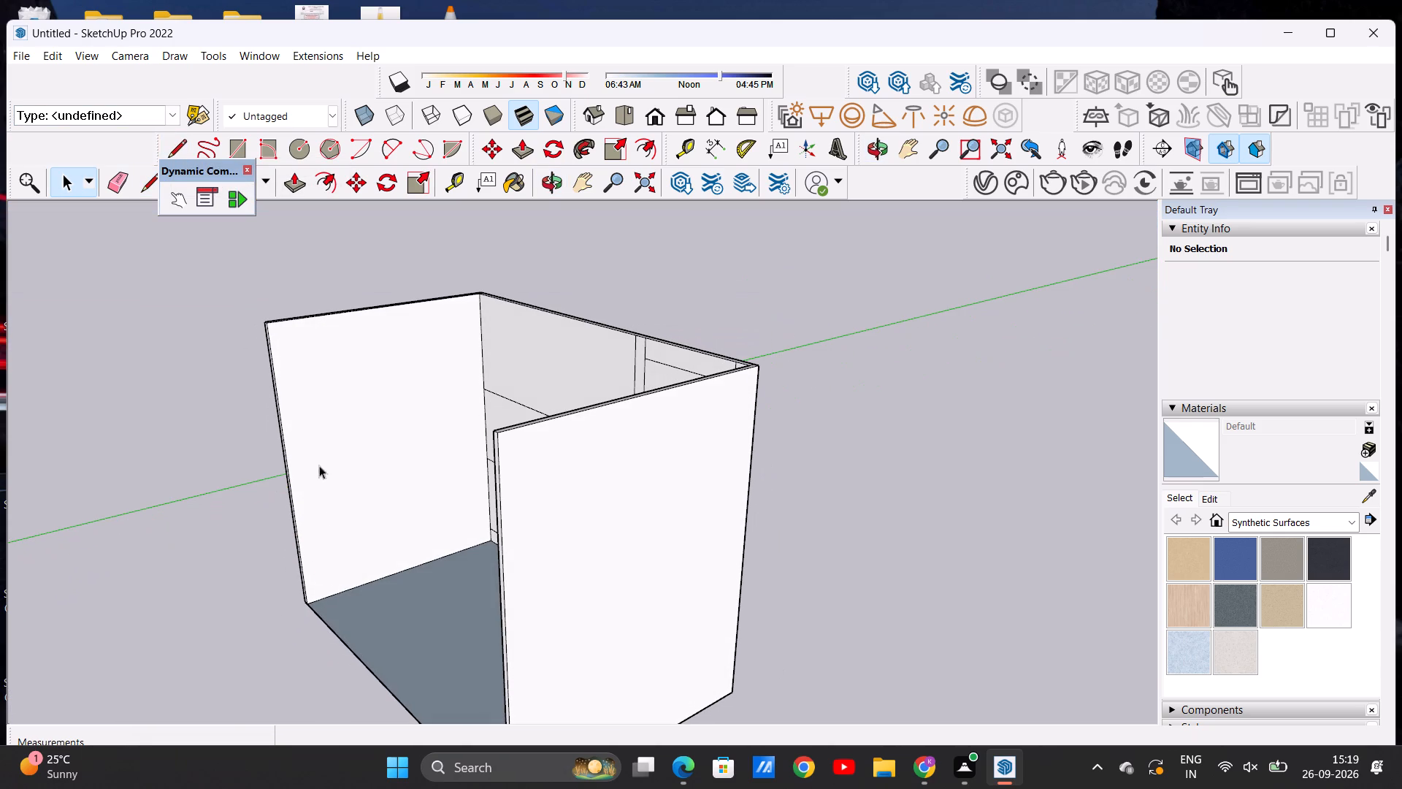
# Draw a horizontal line across the left side wall from the back wall's upper horizontal line to the side wall's front edge.
pyautogui.click(179, 145)
pyautogui.scroll(2, 443, 446)
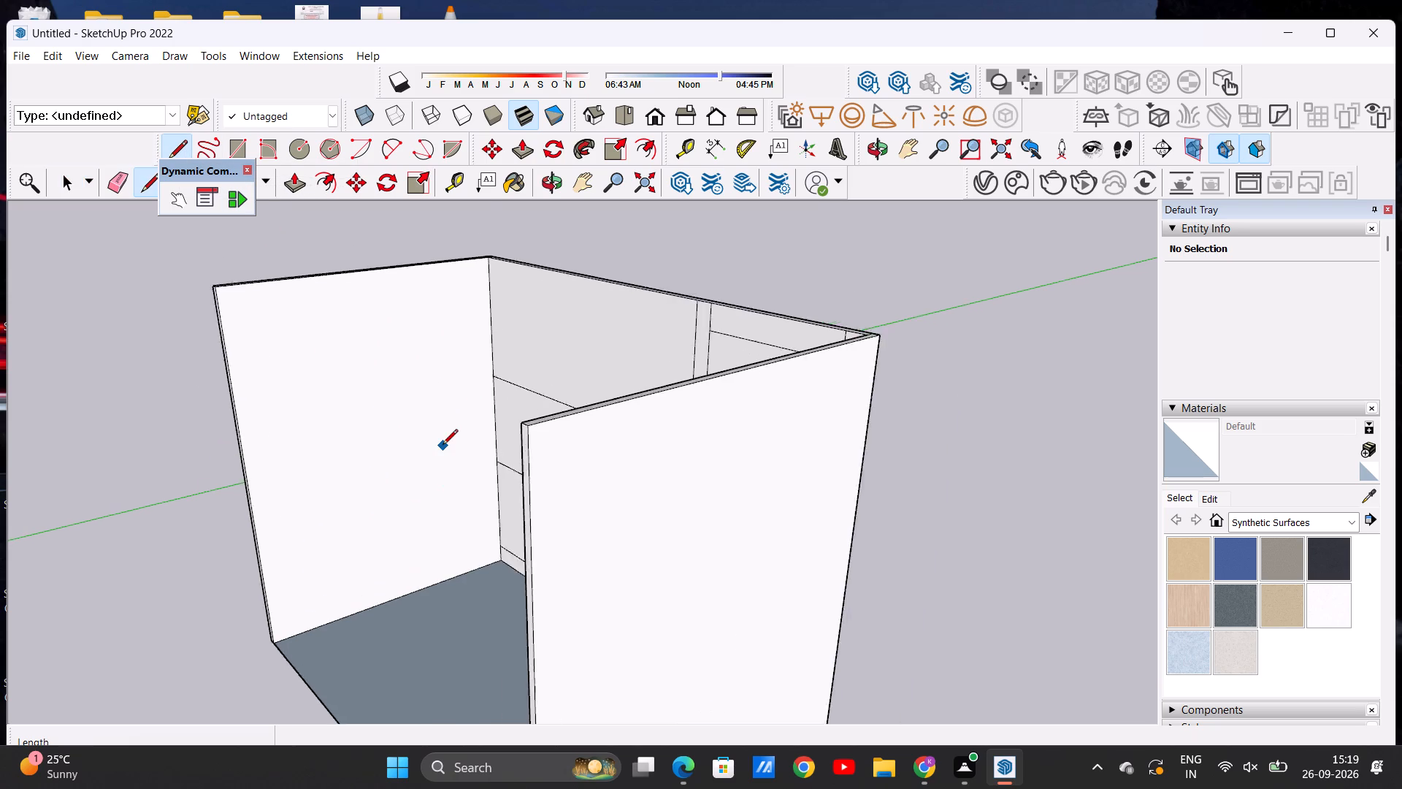
pyautogui.scroll(3, 443, 446)
pyautogui.click(508, 354)
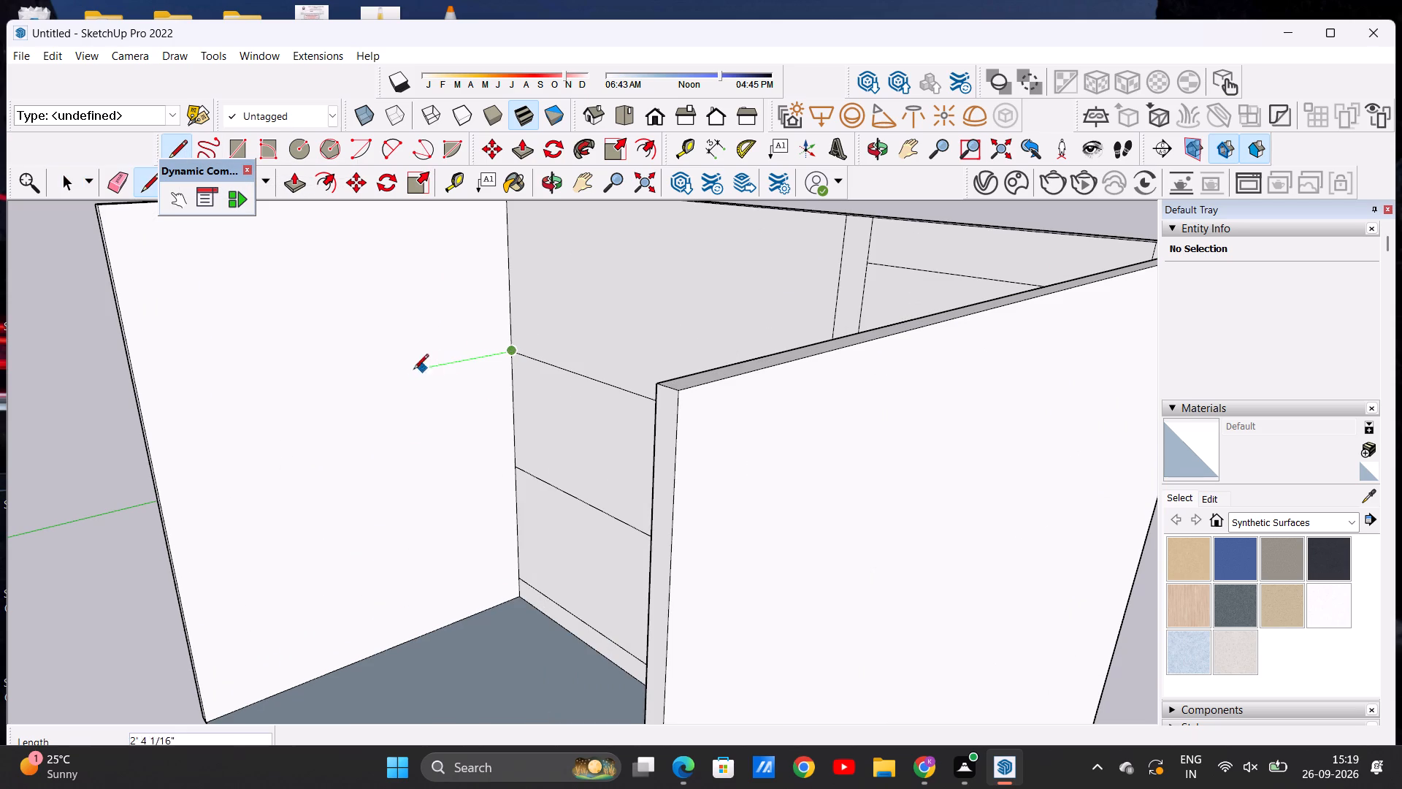
pyautogui.scroll(-6, 454, 373)
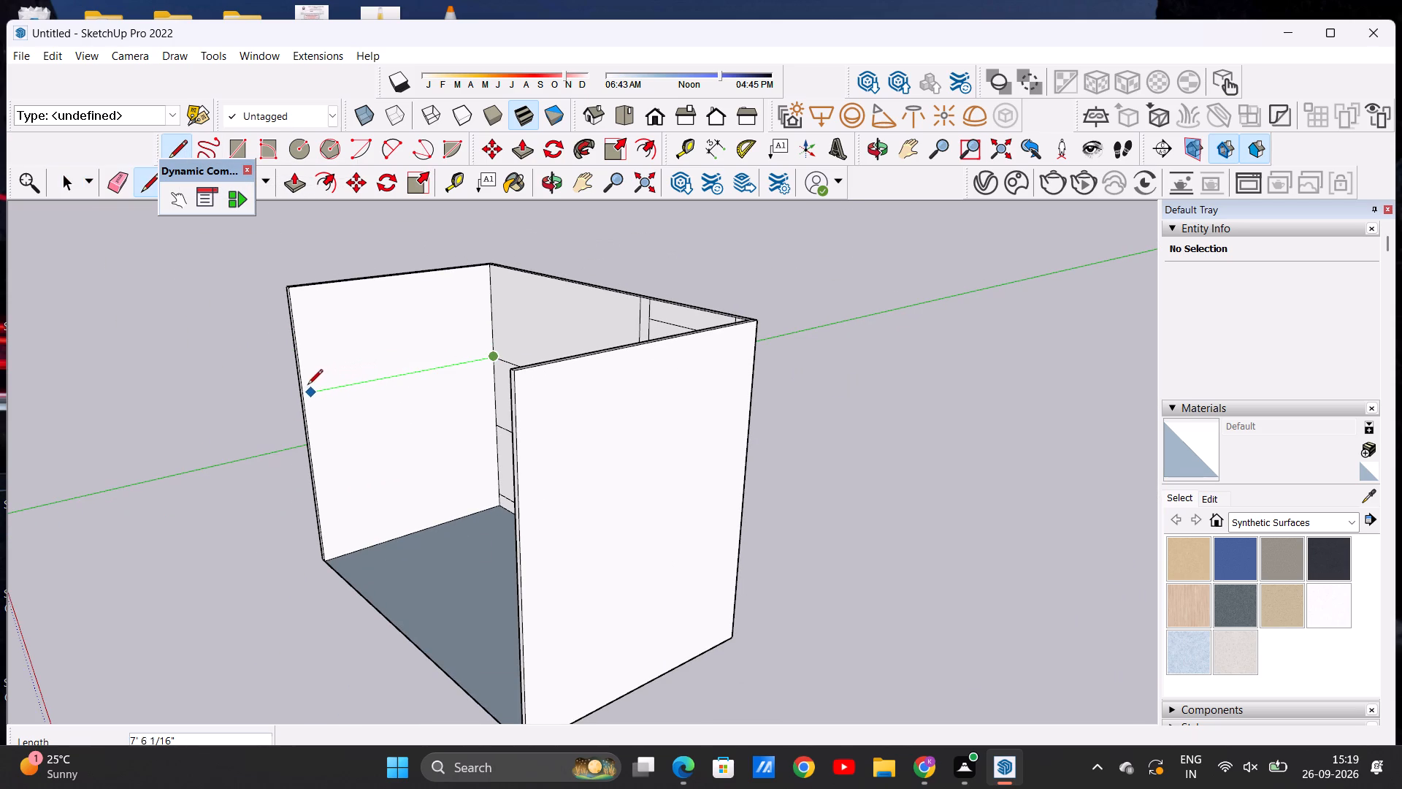
pyautogui.click(300, 394)
pyautogui.press('space')
pyautogui.moveTo(314, 413); pyautogui.dragTo(430, 416, button='middle')
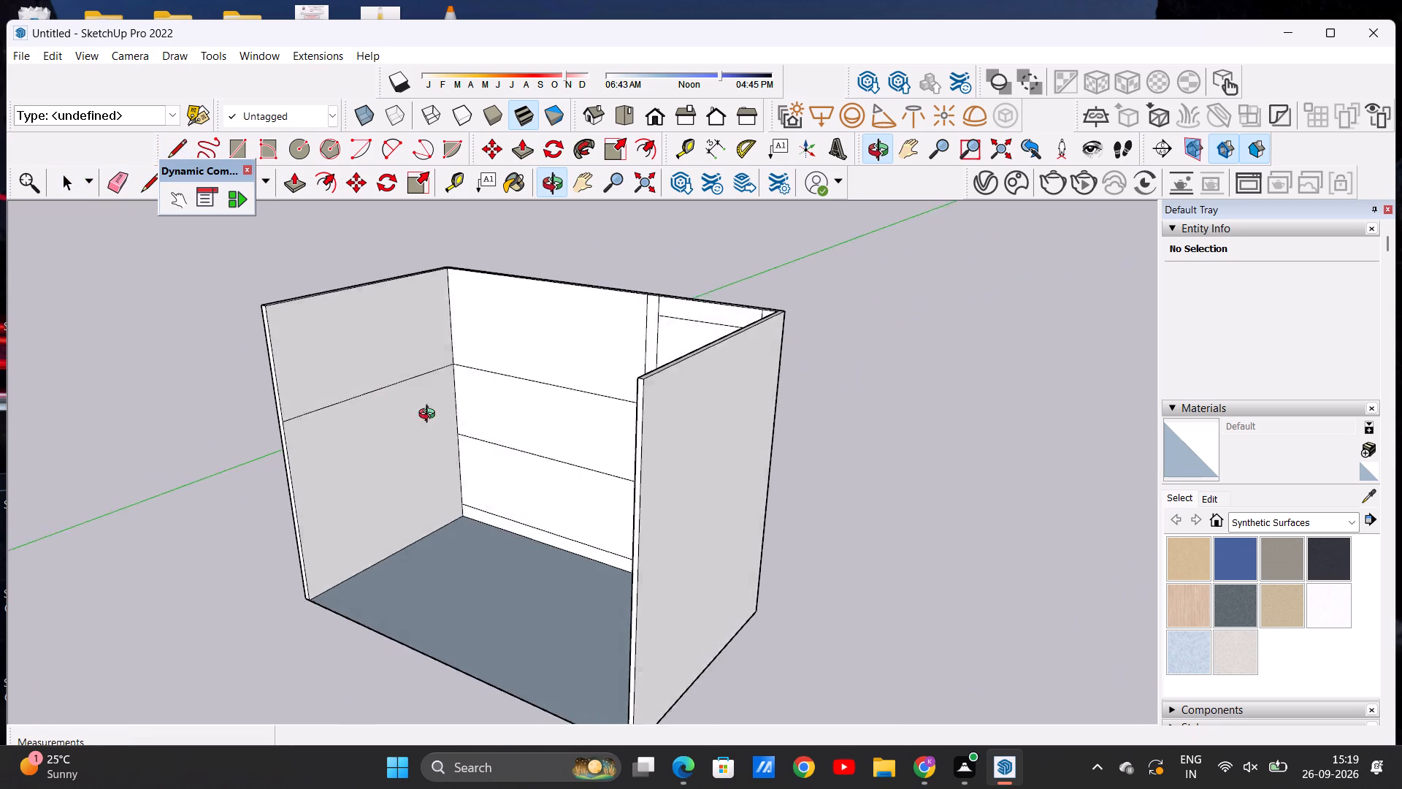
pyautogui.moveTo(430, 416); pyautogui.dragTo(415, 393, button='middle')
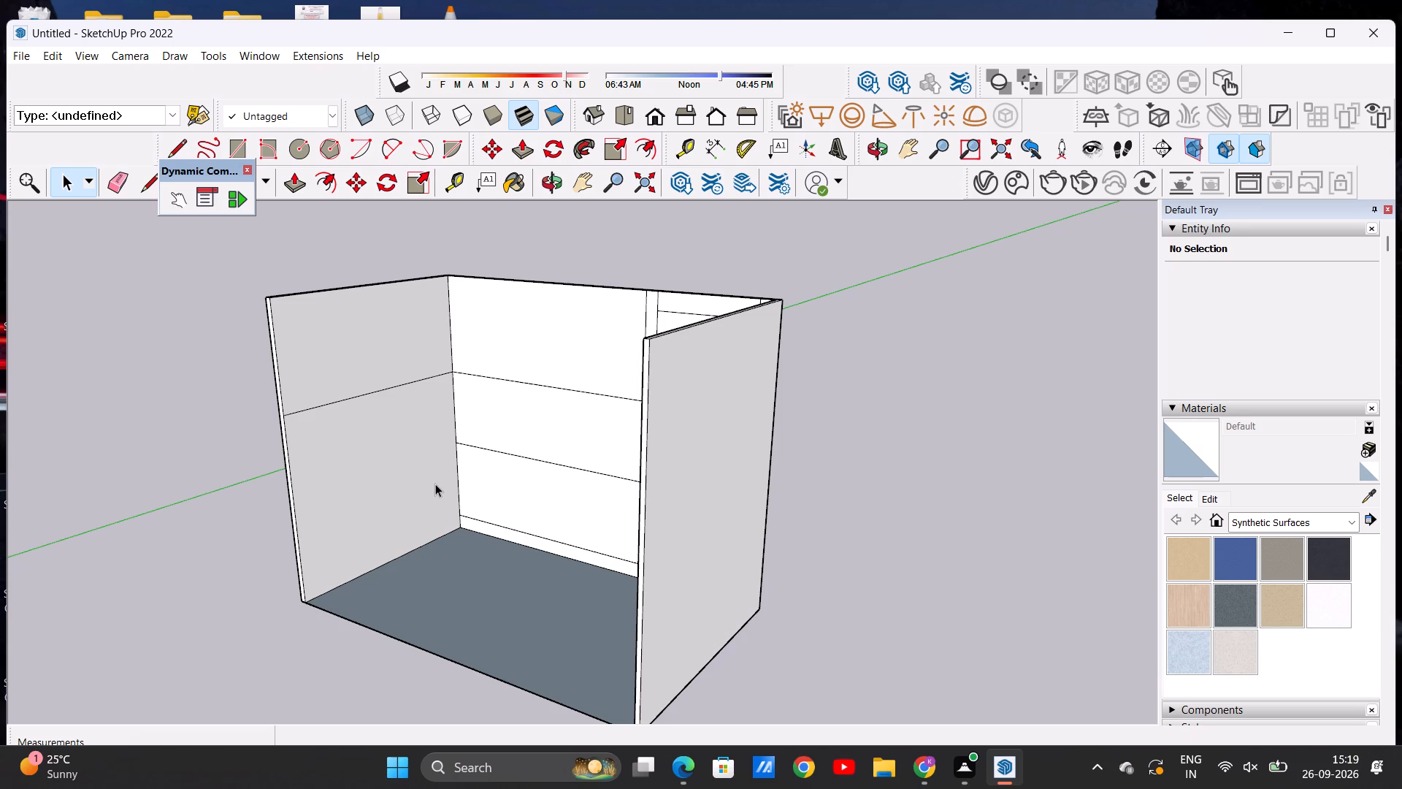
# Continue the back wall's skirting line and lower horizontal line across the left side wall to its front edge, each about 7' 9" long.
pyautogui.scroll(-1, 459, 464)
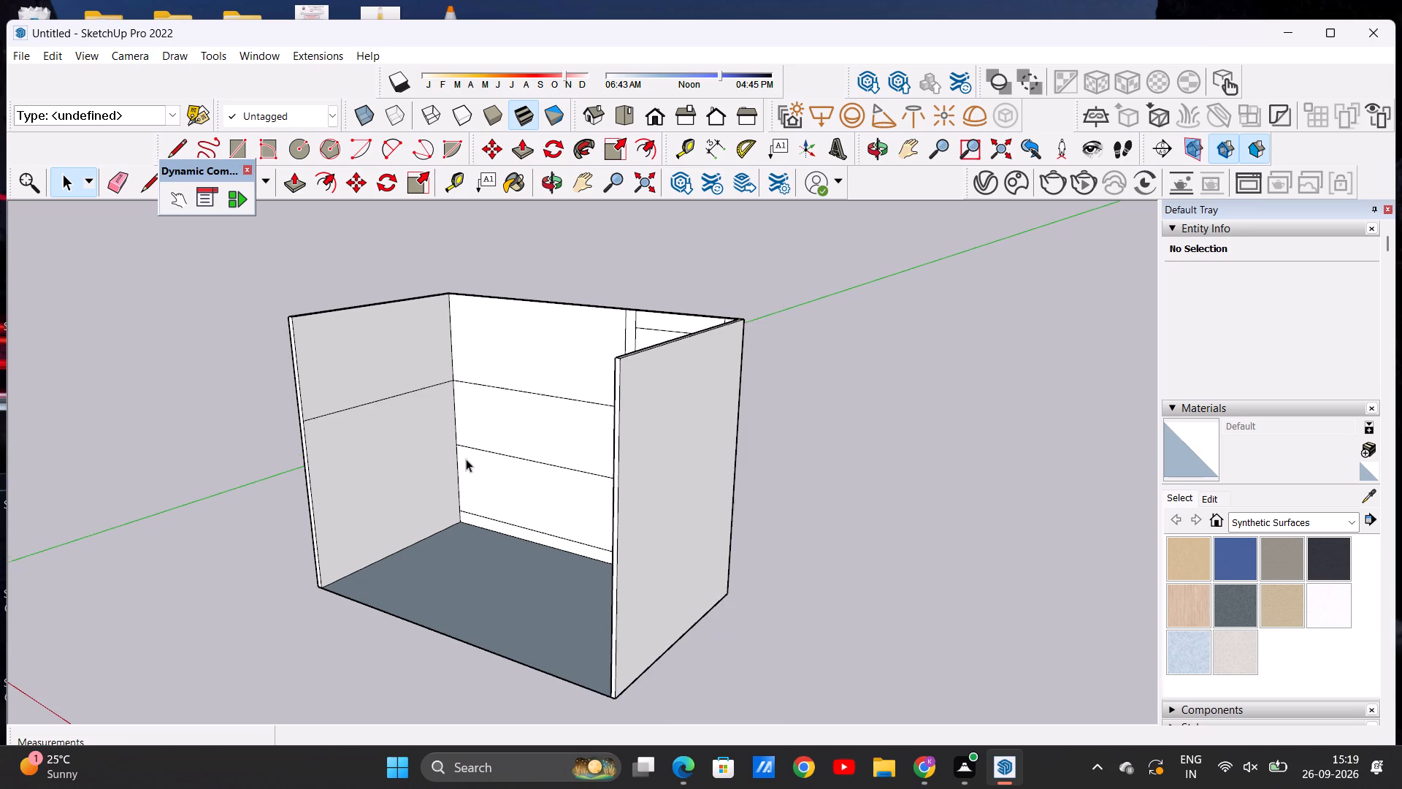
pyautogui.scroll(4, 452, 484)
pyautogui.scroll(-1, 596, 479)
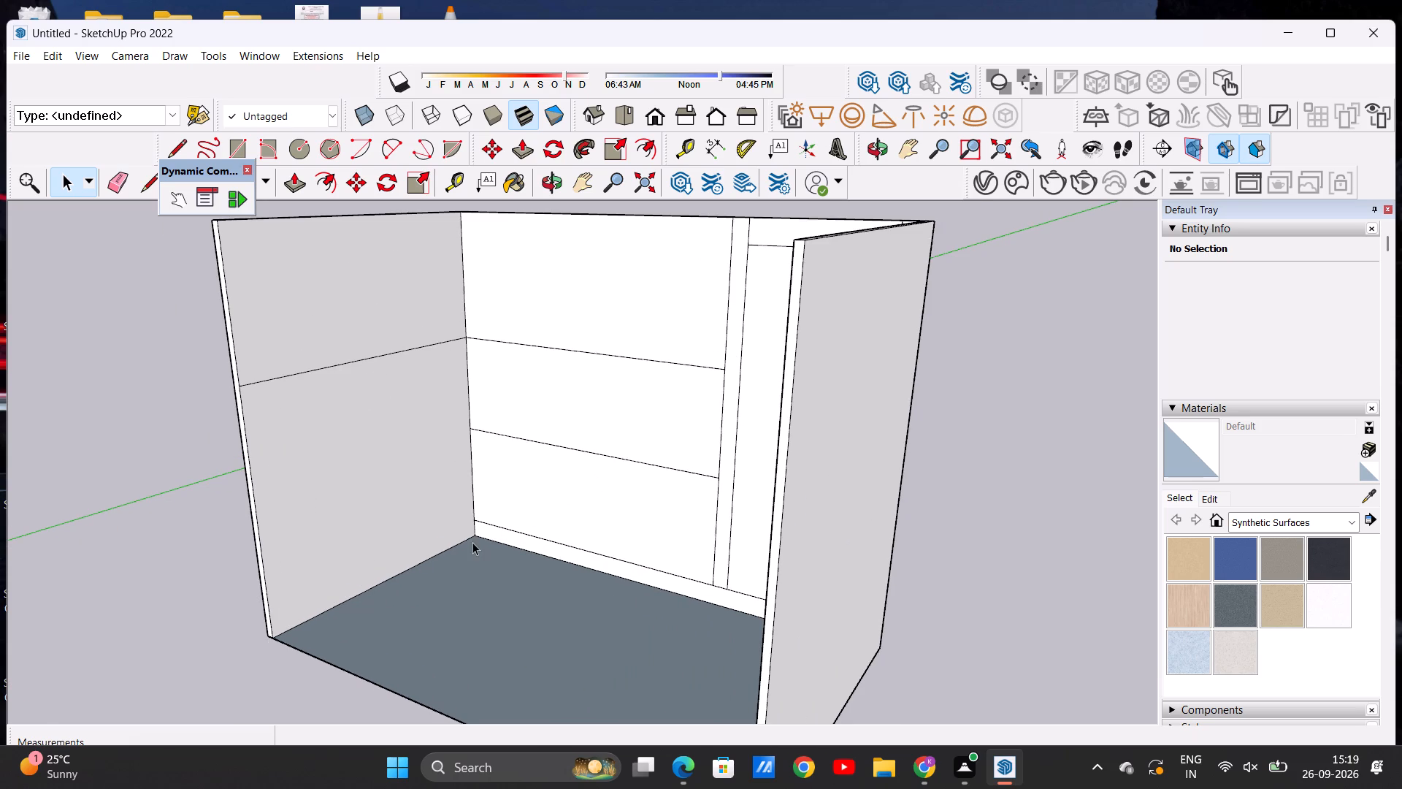
pyautogui.scroll(-3, 523, 498)
pyautogui.scroll(3, 445, 533)
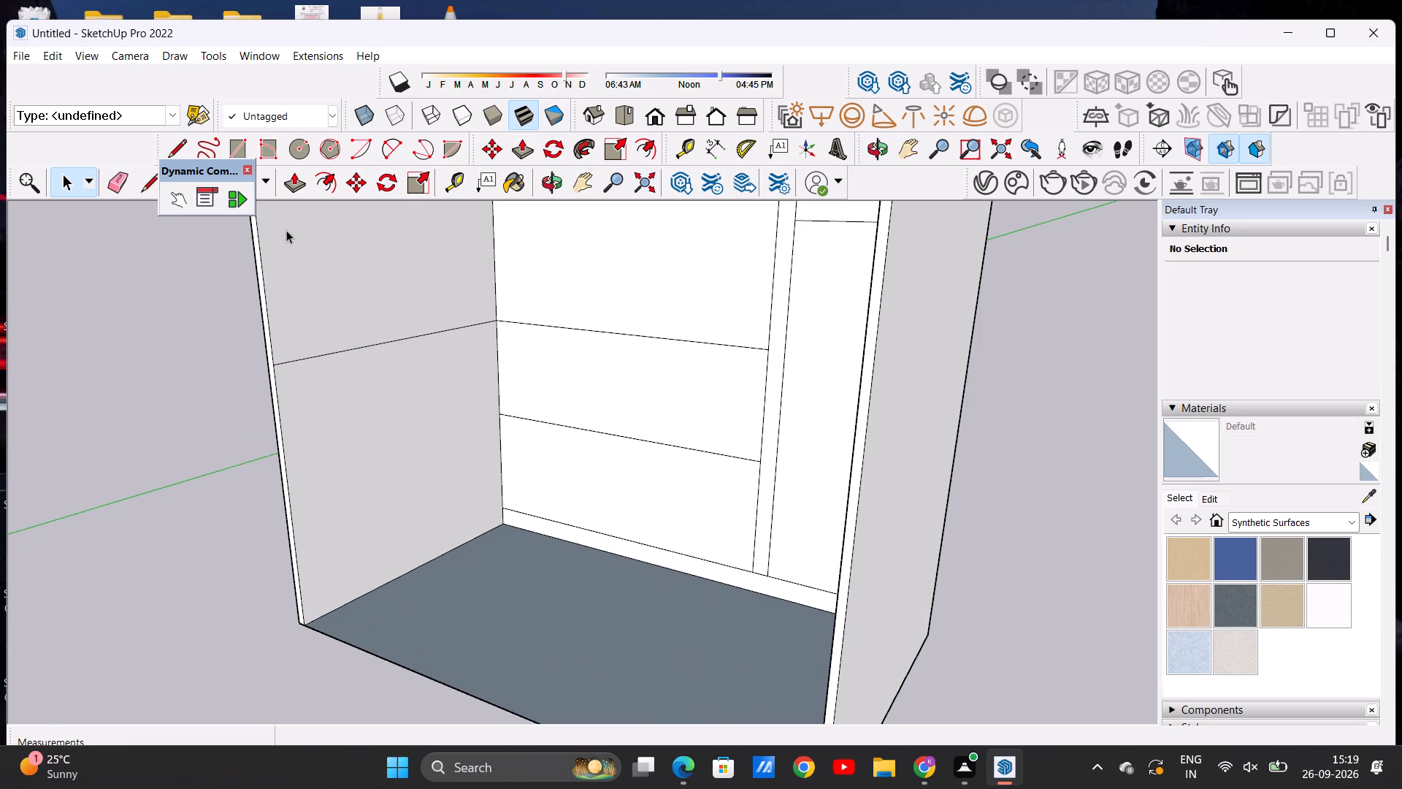
pyautogui.click(169, 143)
pyautogui.scroll(3, 505, 543)
pyautogui.click(498, 500)
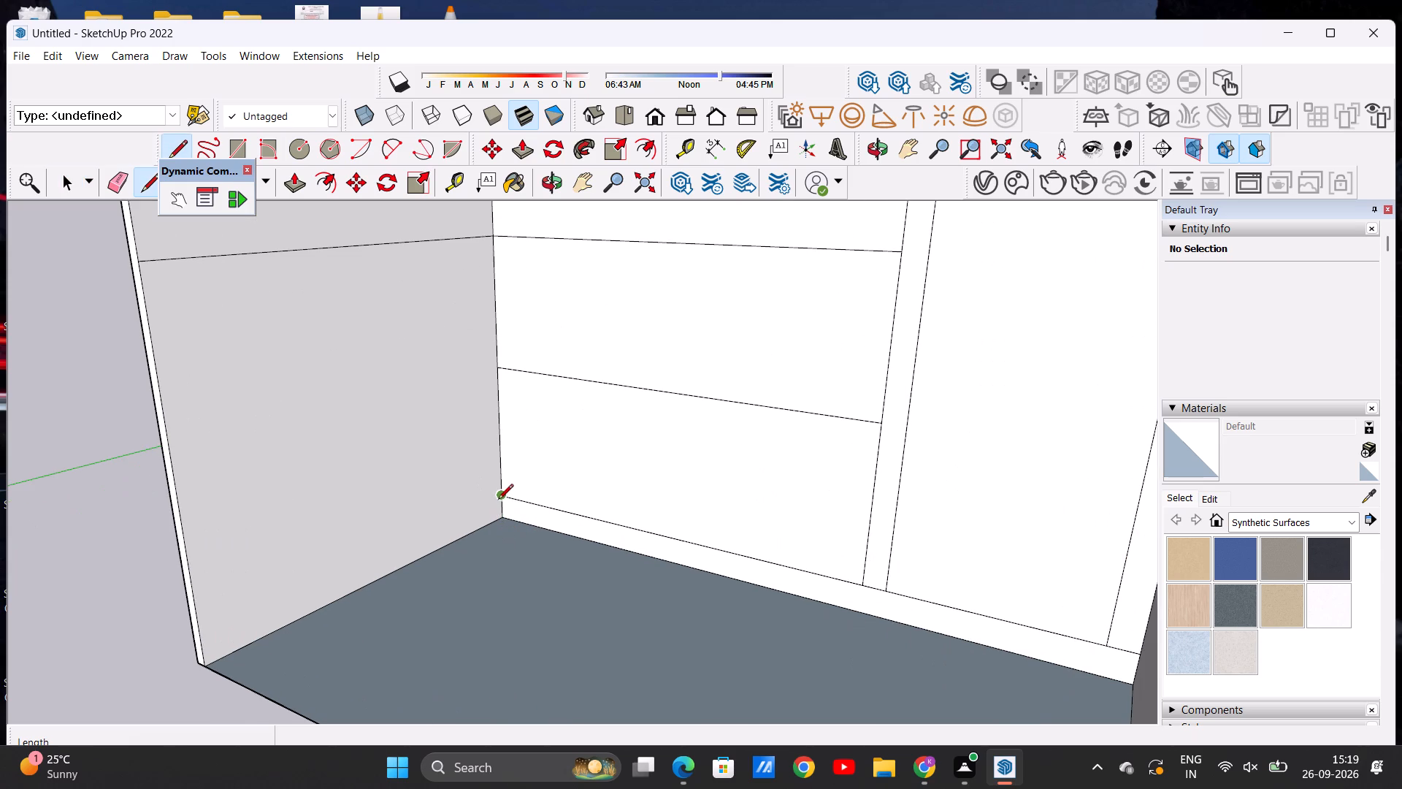
pyautogui.scroll(-5, 424, 505)
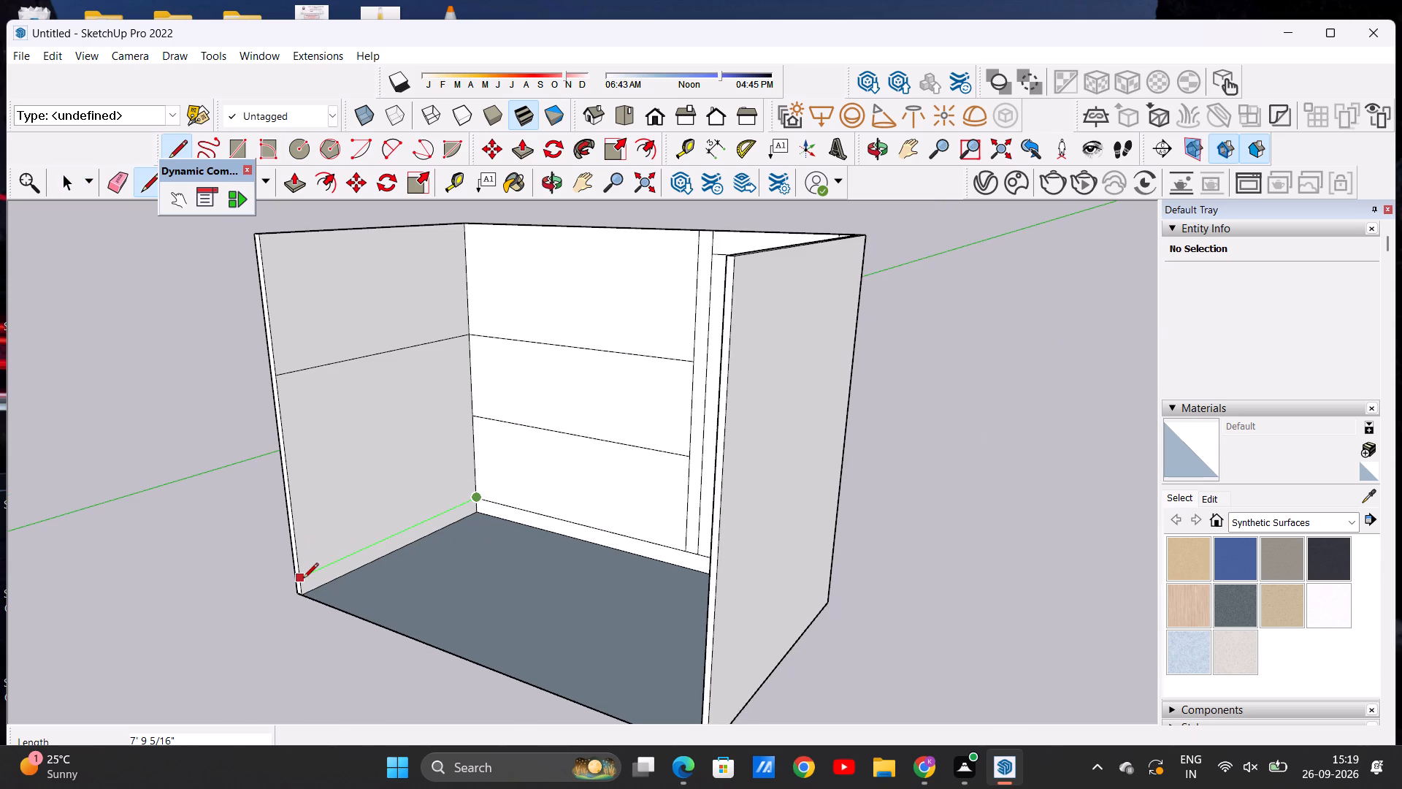
pyautogui.click(299, 583)
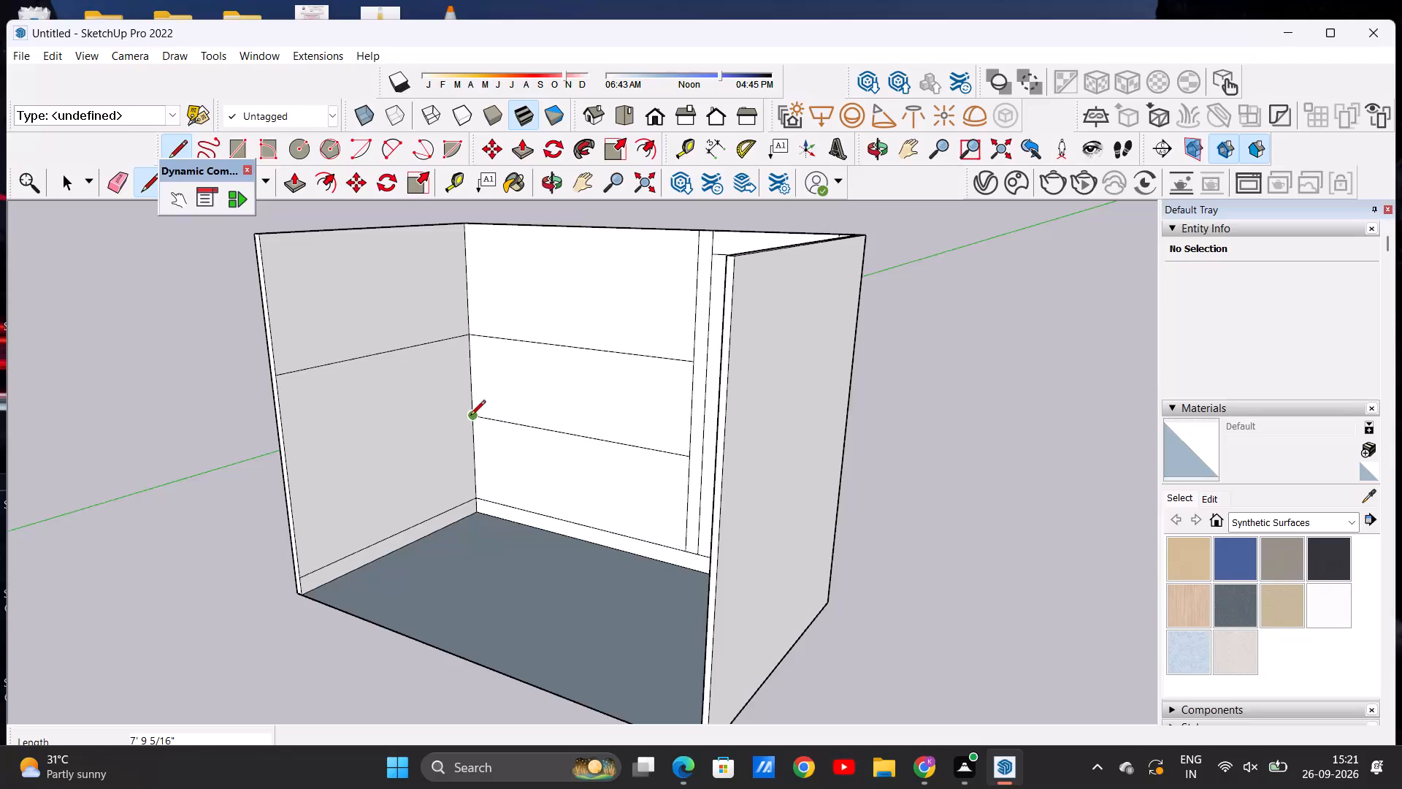
pyautogui.click(470, 416)
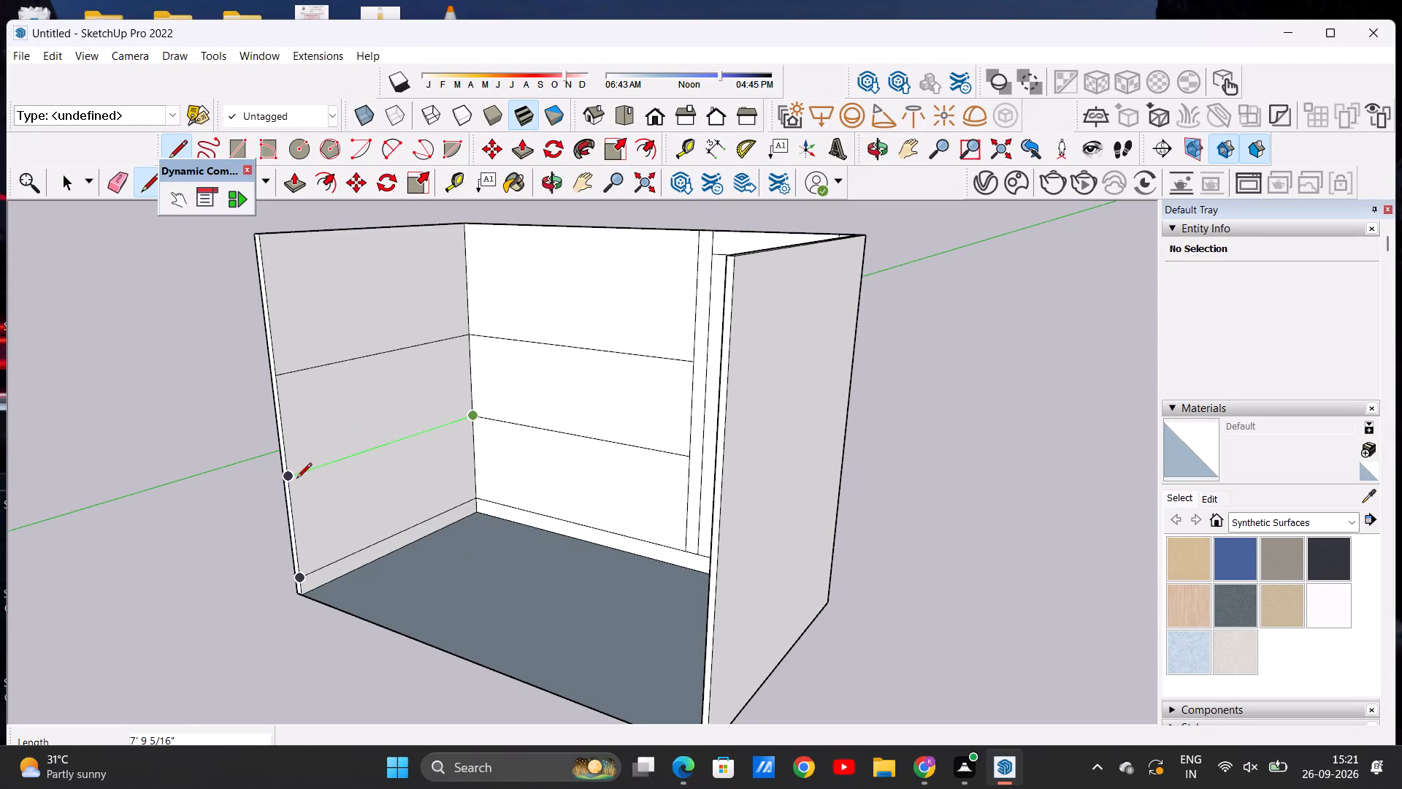
pyautogui.click(285, 479)
pyautogui.press('space')
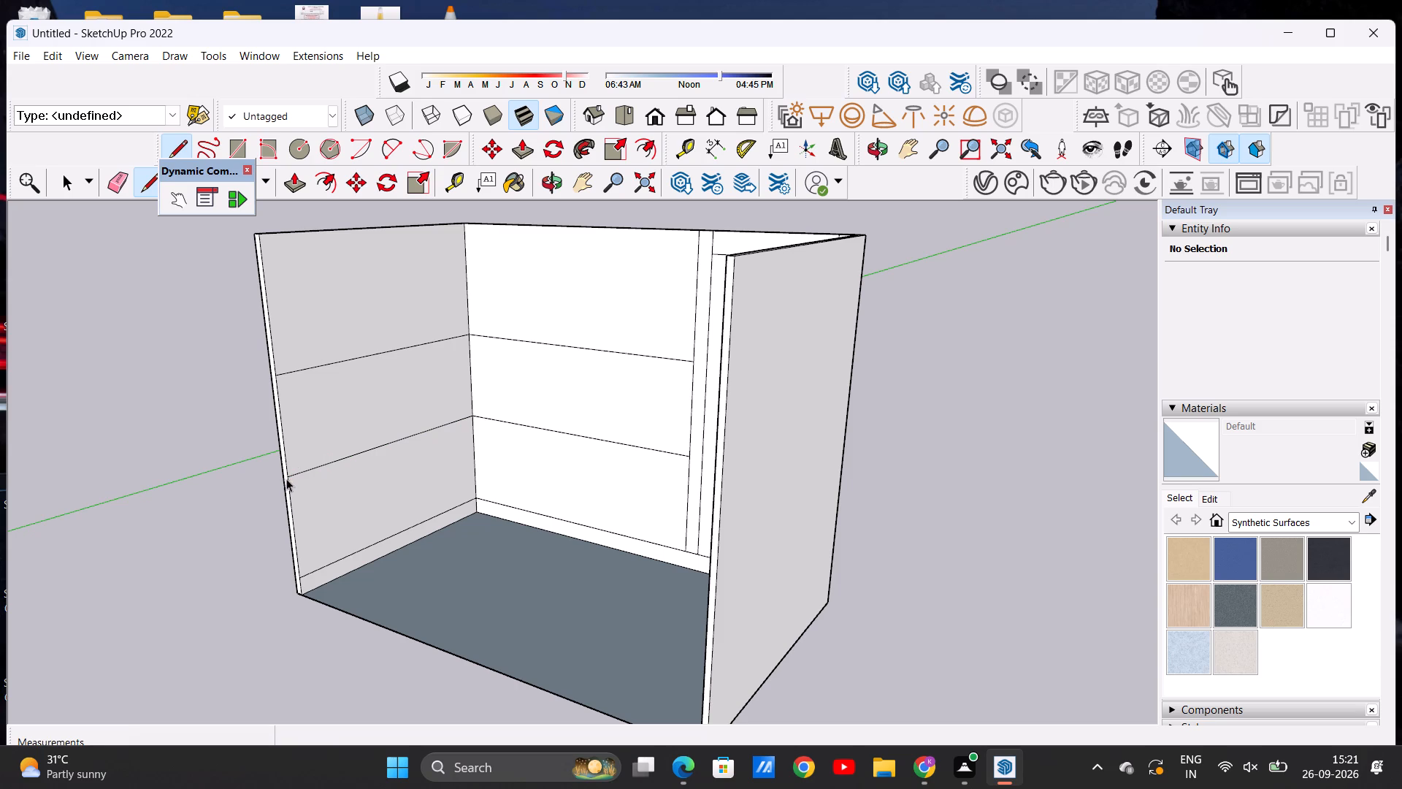
# Erase the two short vertical pieces above the tall unit's inner horizontal line so the frame becomes one continuous face.
pyautogui.scroll(-3, 432, 383)
pyautogui.moveTo(408, 403); pyautogui.dragTo(618, 394, button='middle')
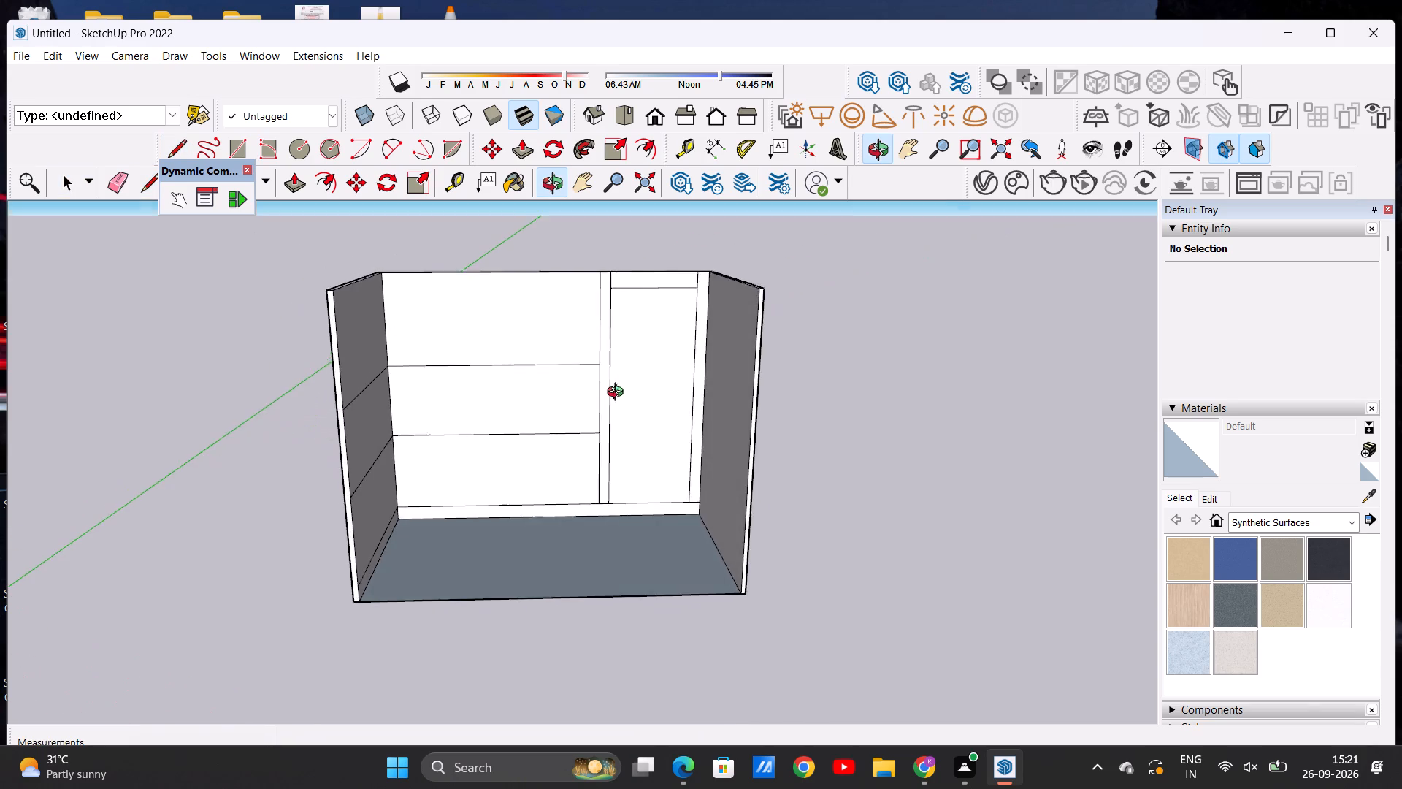
pyautogui.moveTo(618, 394); pyautogui.dragTo(529, 403, button='middle')
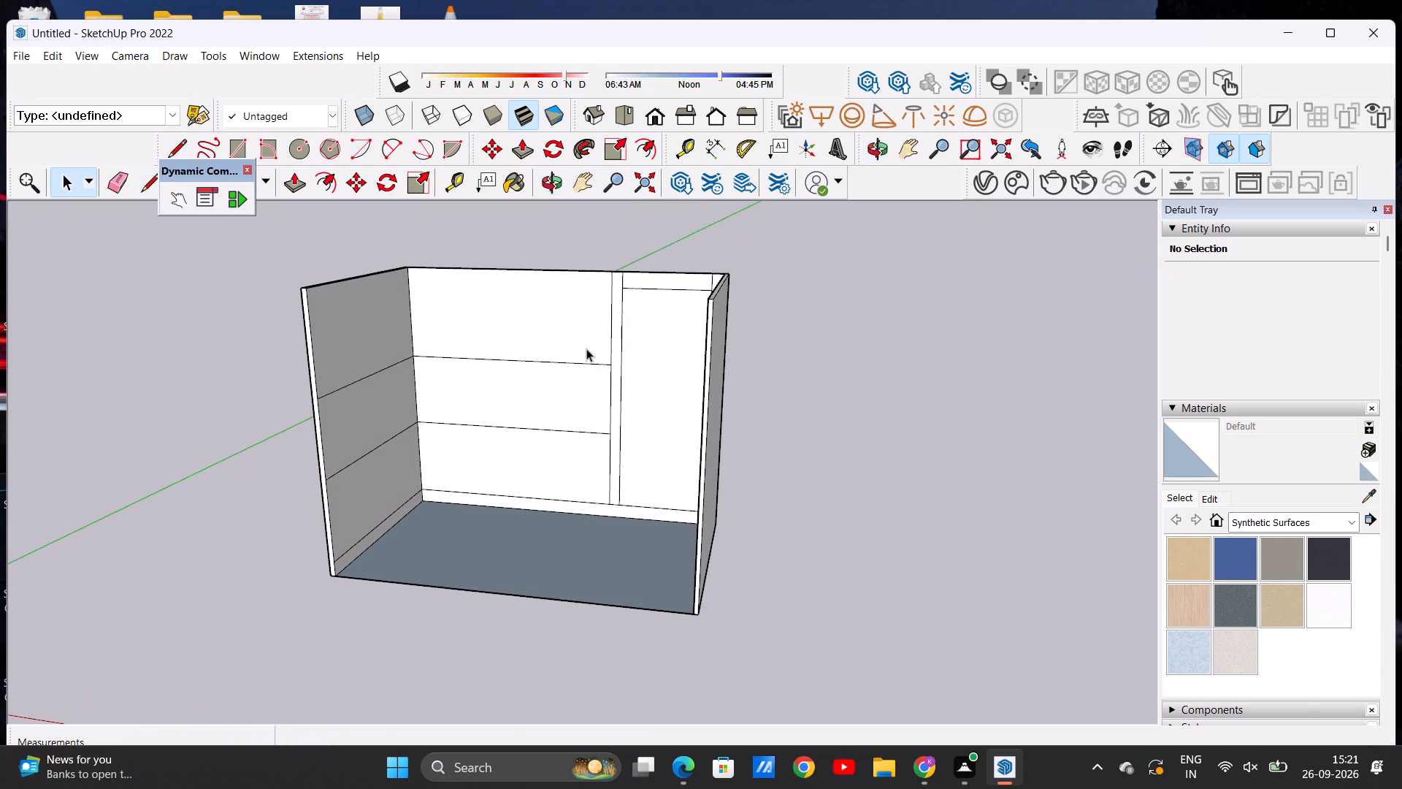
pyautogui.scroll(1, 591, 344)
pyautogui.moveTo(597, 386); pyautogui.dragTo(692, 389, button='middle')
pyautogui.scroll(1, 621, 349)
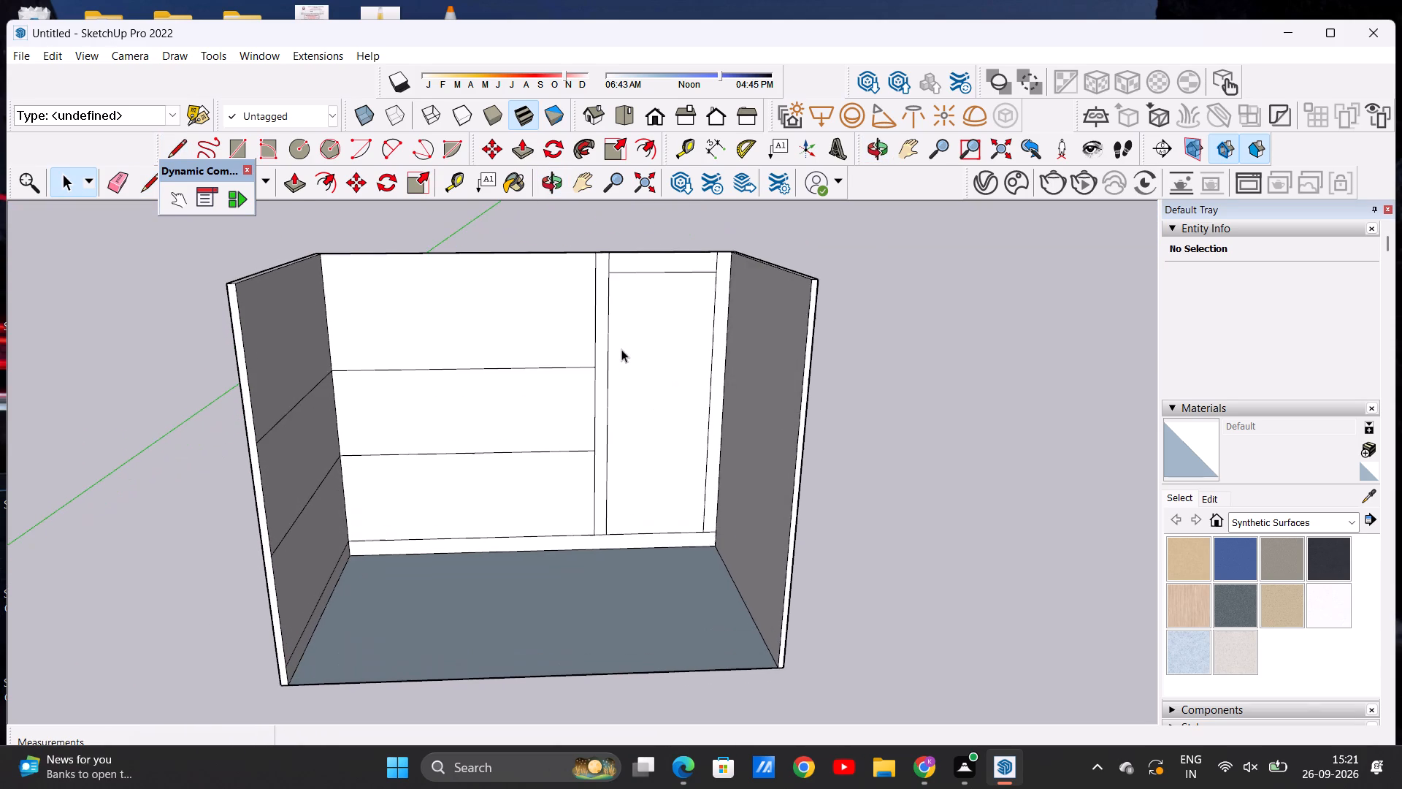
pyautogui.moveTo(624, 370); pyautogui.dragTo(670, 360, button='middle')
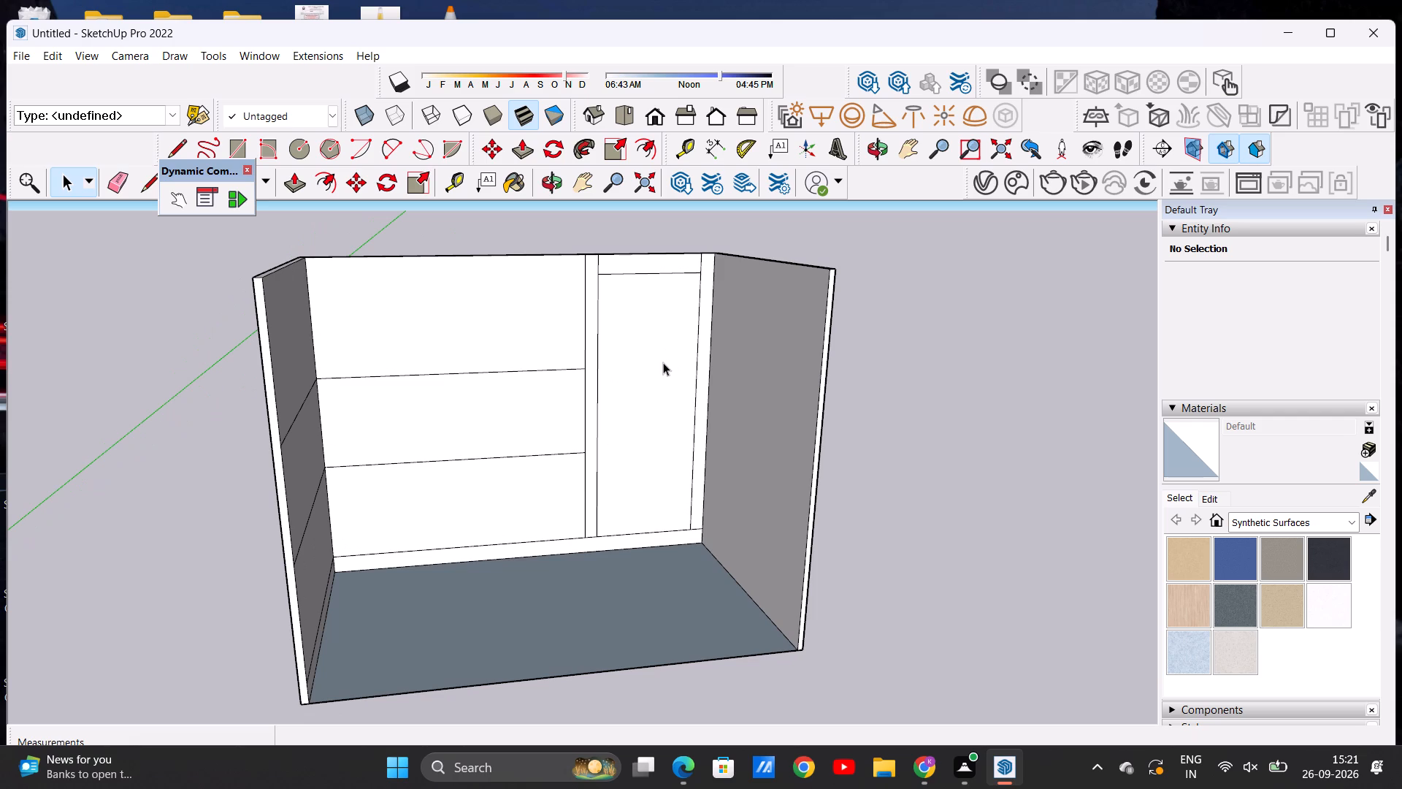
pyautogui.scroll(-1, 613, 374)
pyautogui.scroll(1, 615, 314)
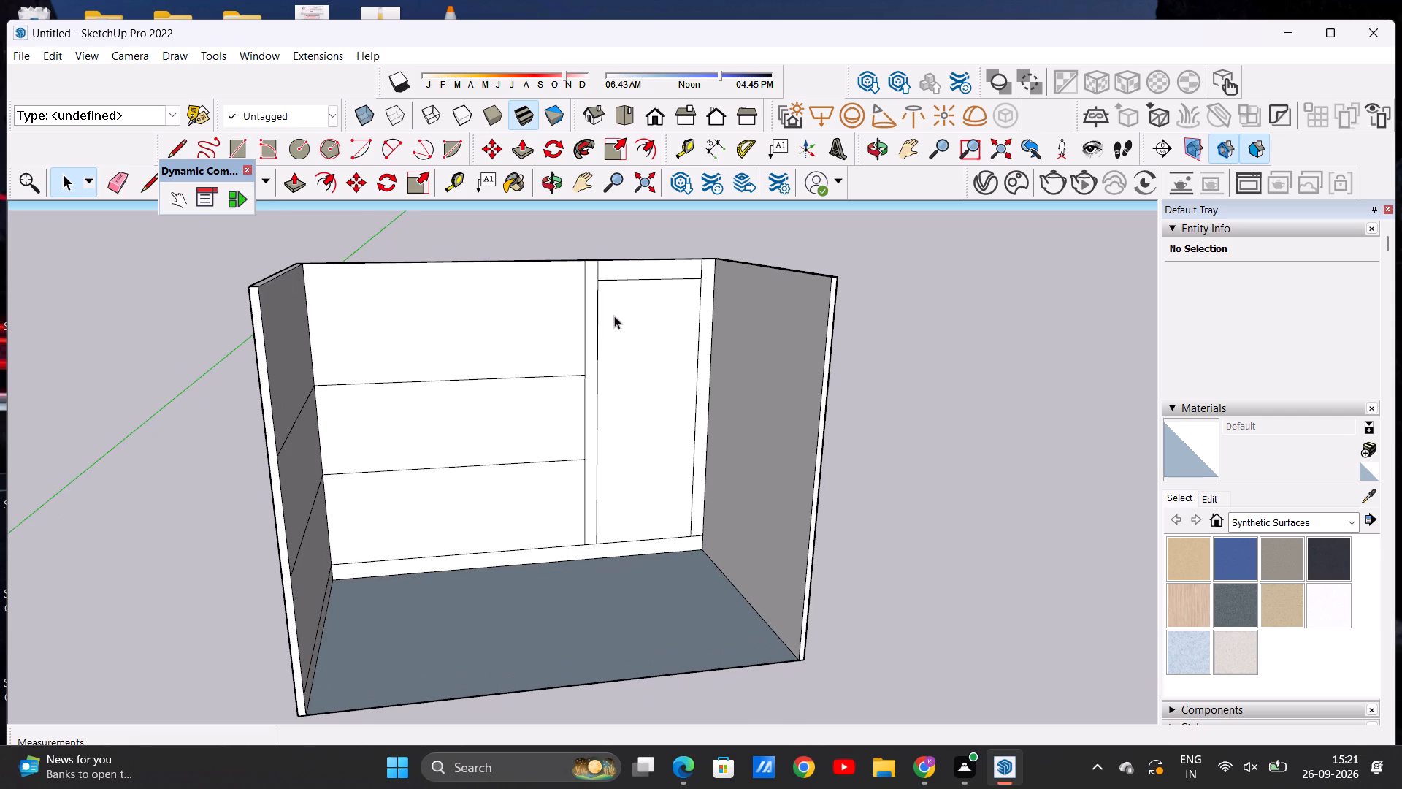
pyautogui.scroll(1, 644, 293)
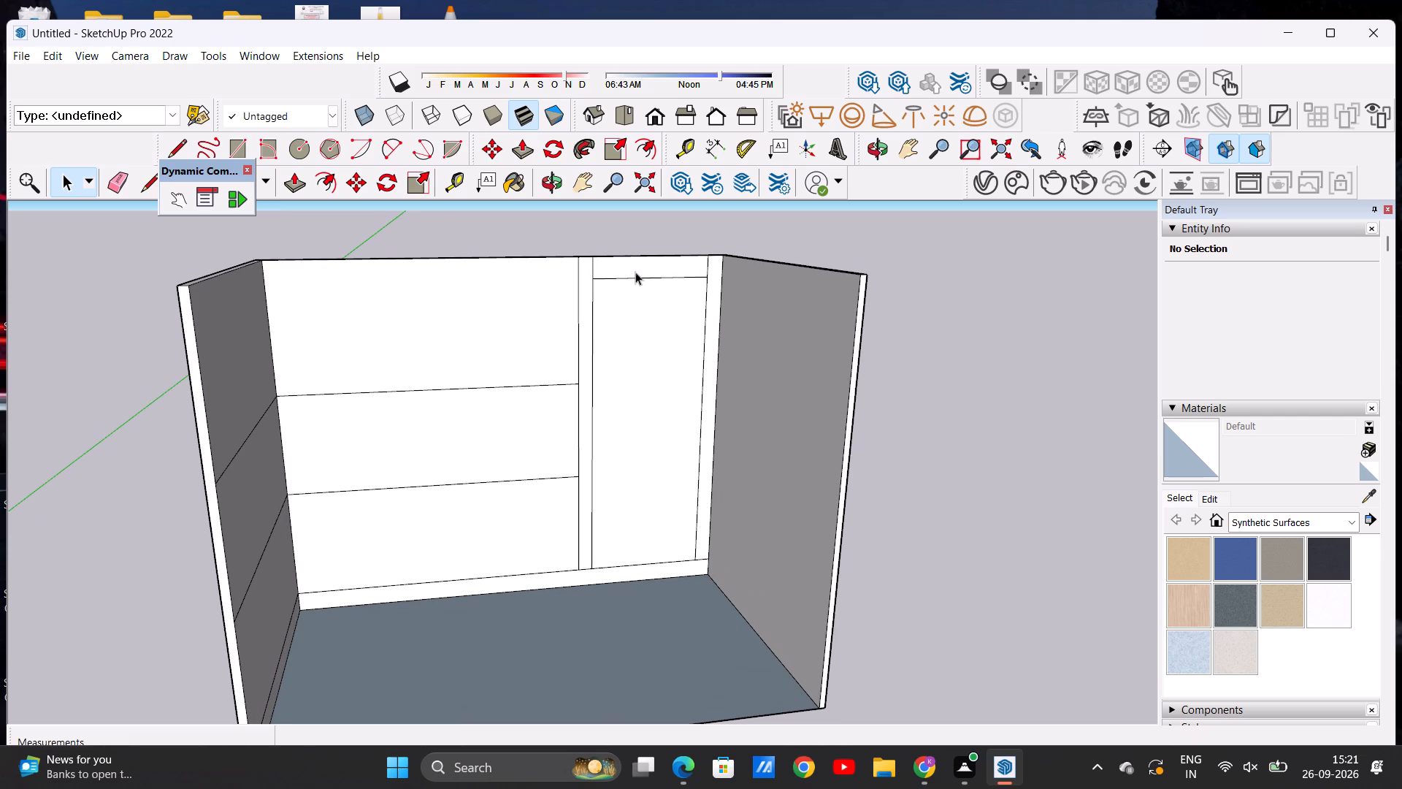
pyautogui.scroll(1, 635, 270)
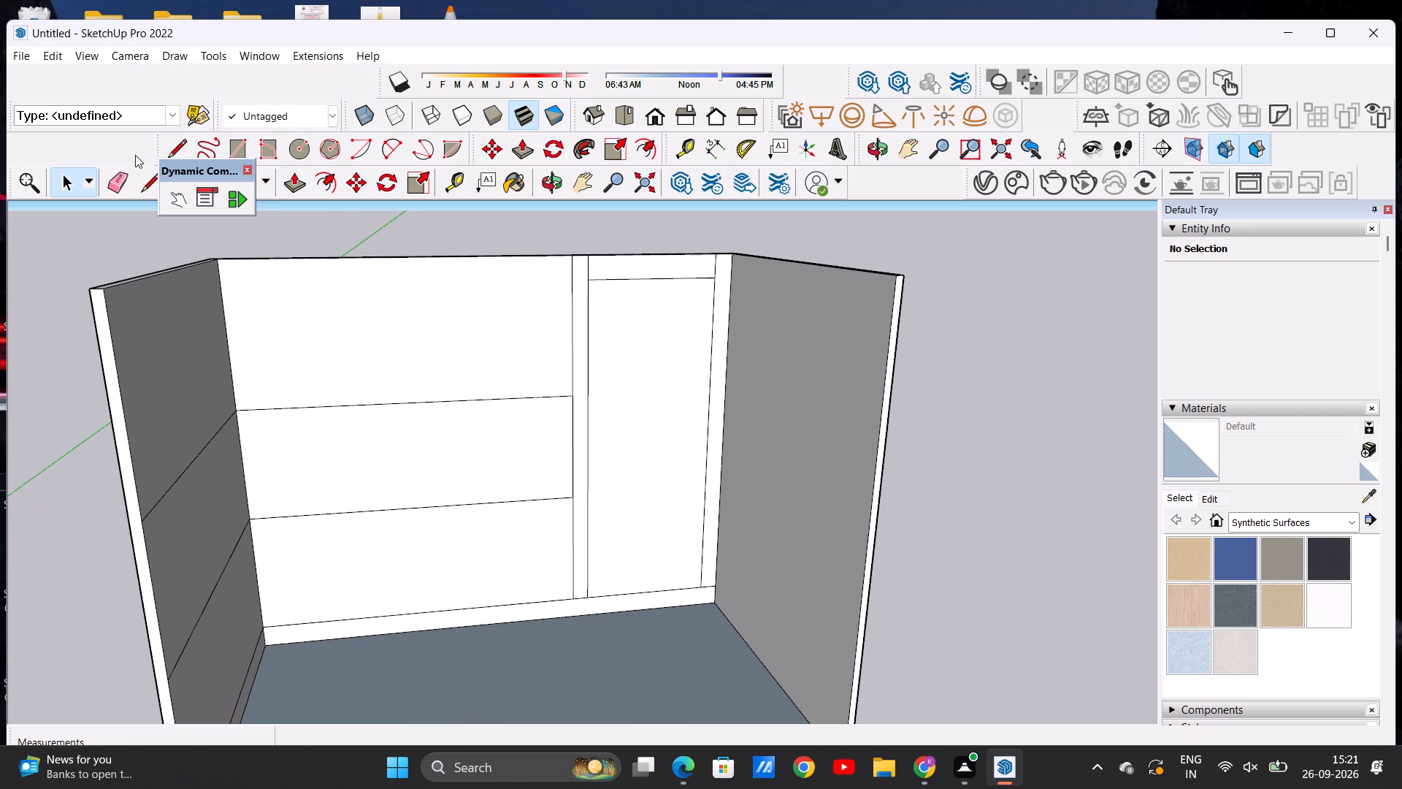
pyautogui.click(108, 178)
pyautogui.scroll(4, 604, 256)
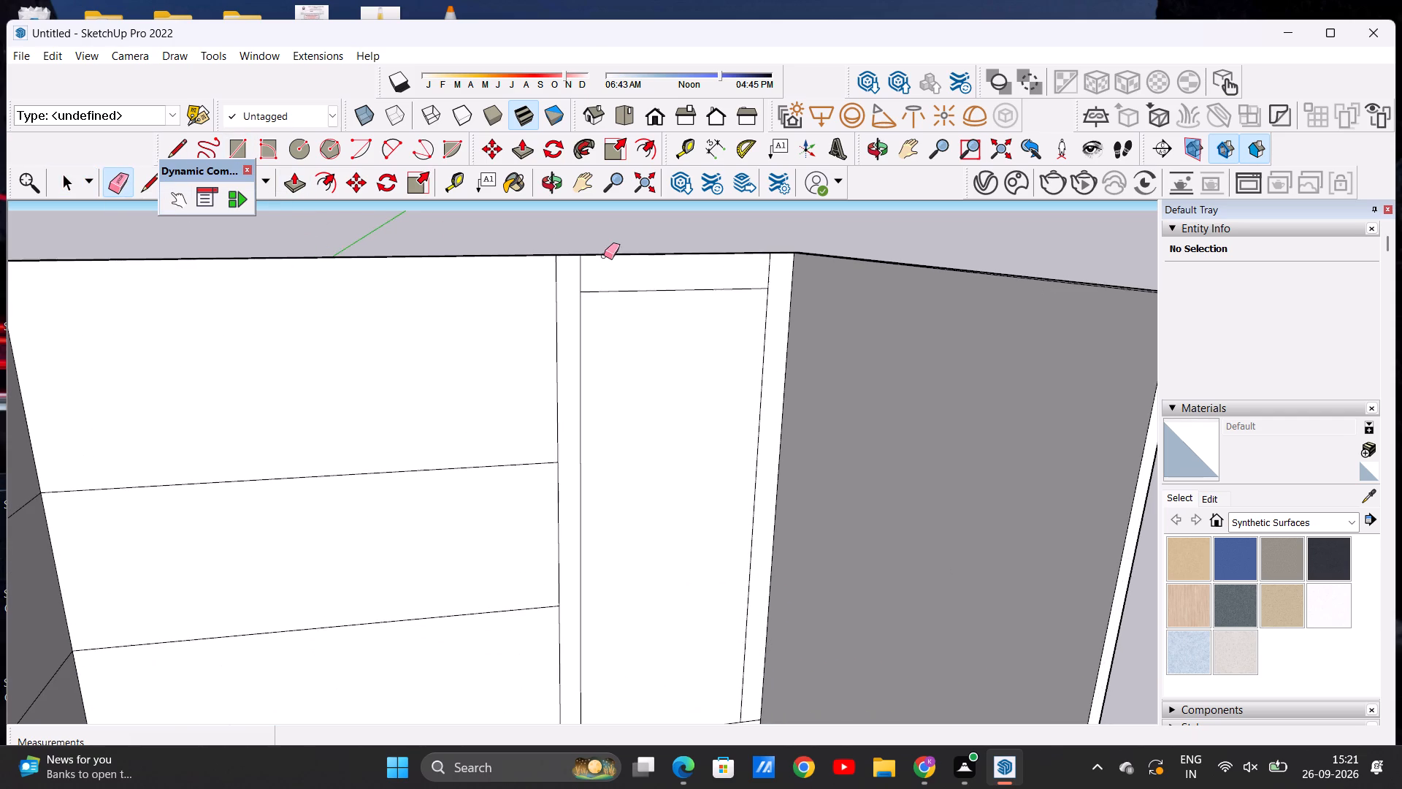
pyautogui.moveTo(574, 277); pyautogui.dragTo(591, 273)
pyautogui.moveTo(765, 276); pyautogui.dragTo(780, 277)
pyautogui.press('space')
# Push/Pull the tall unit's frame face out from the back wall by about 3' 7".
pyautogui.scroll(-7, 662, 327)
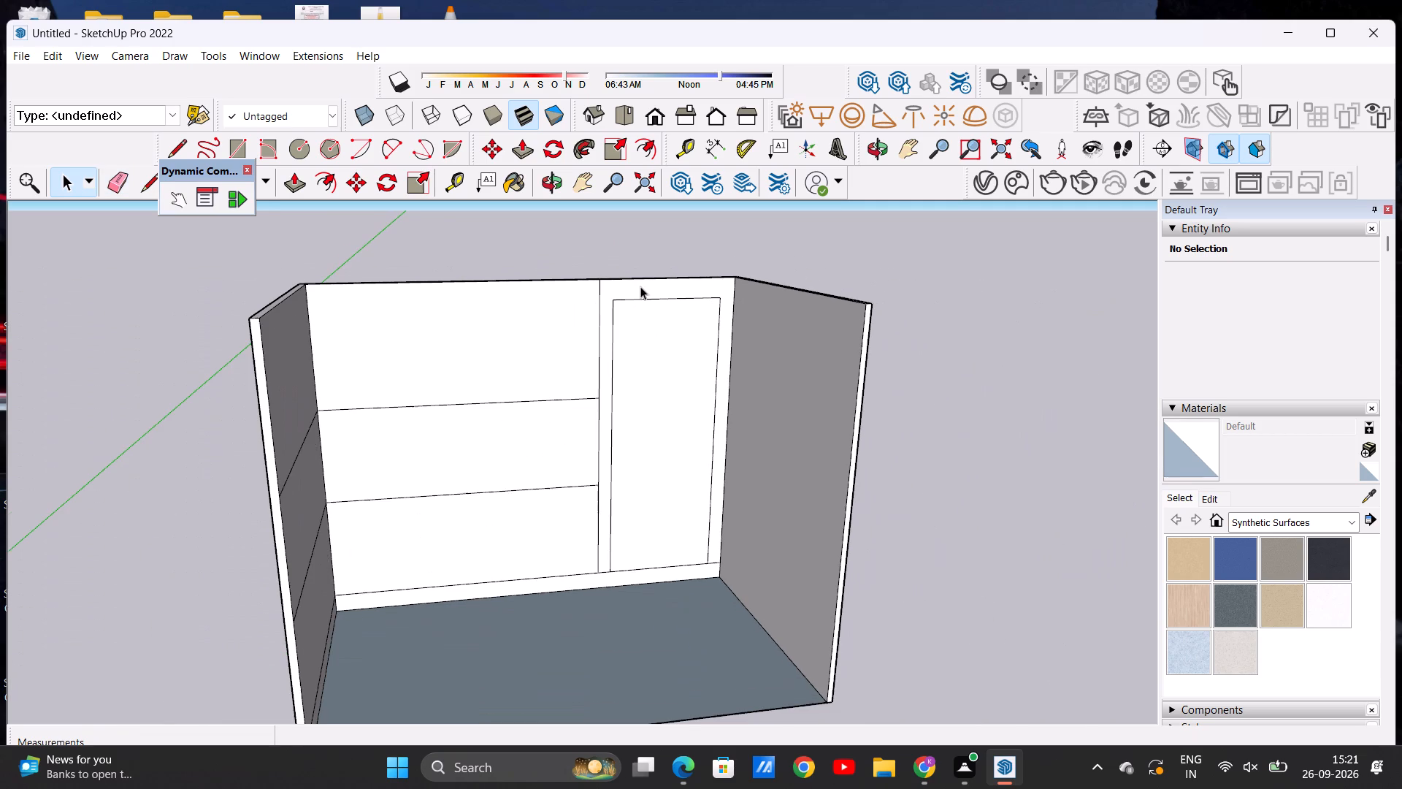
pyautogui.moveTo(627, 312); pyautogui.dragTo(670, 334, button='middle')
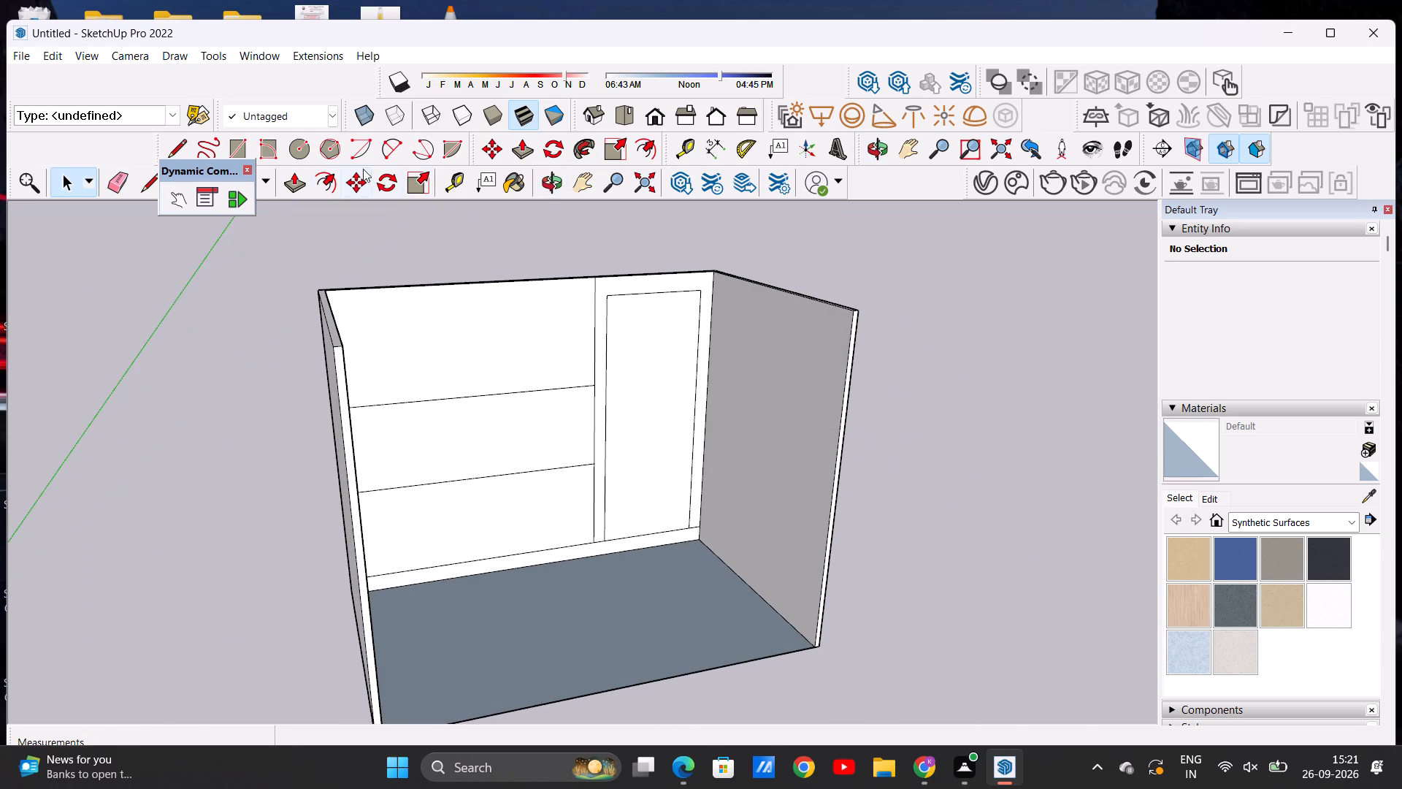
pyautogui.click(289, 181)
pyautogui.scroll(4, 582, 299)
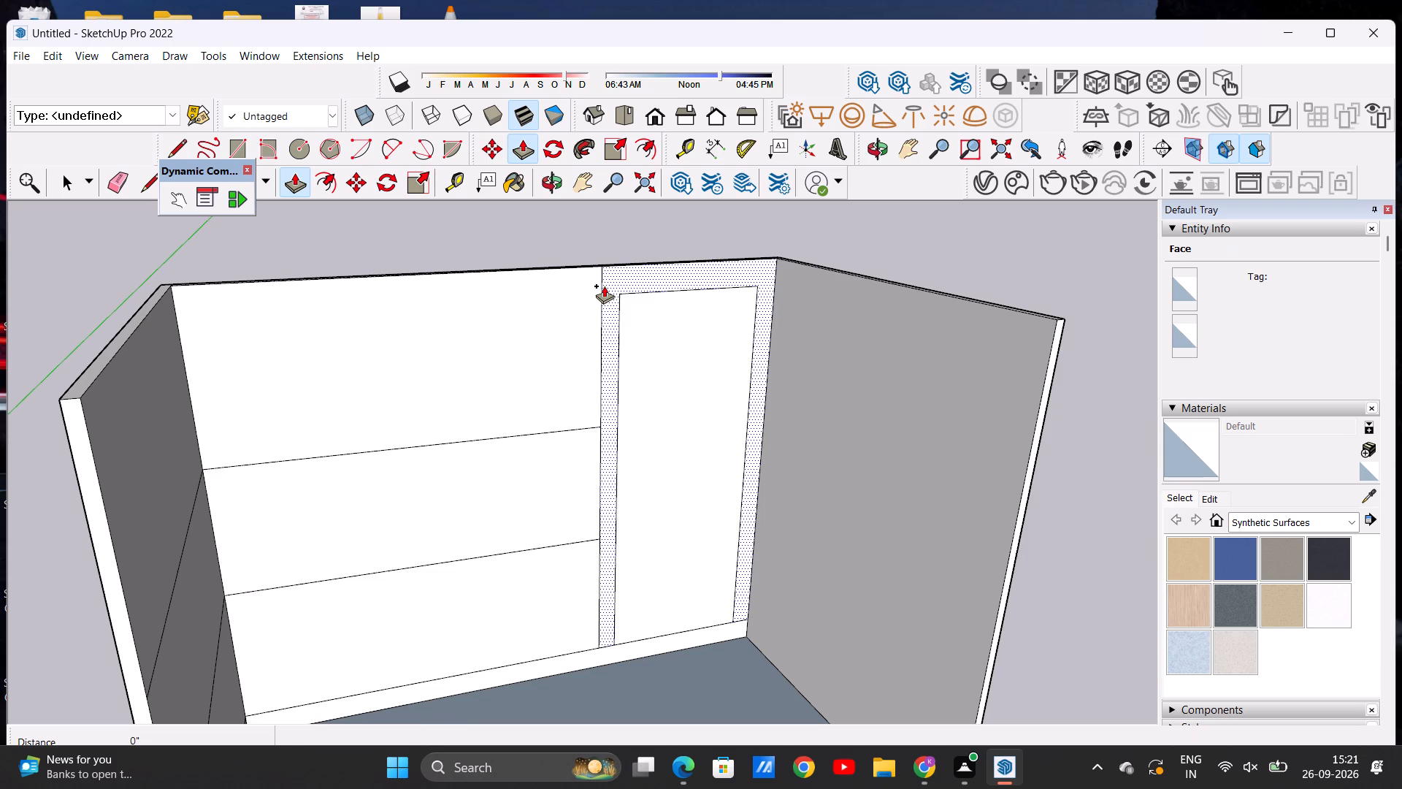
pyautogui.click(604, 286)
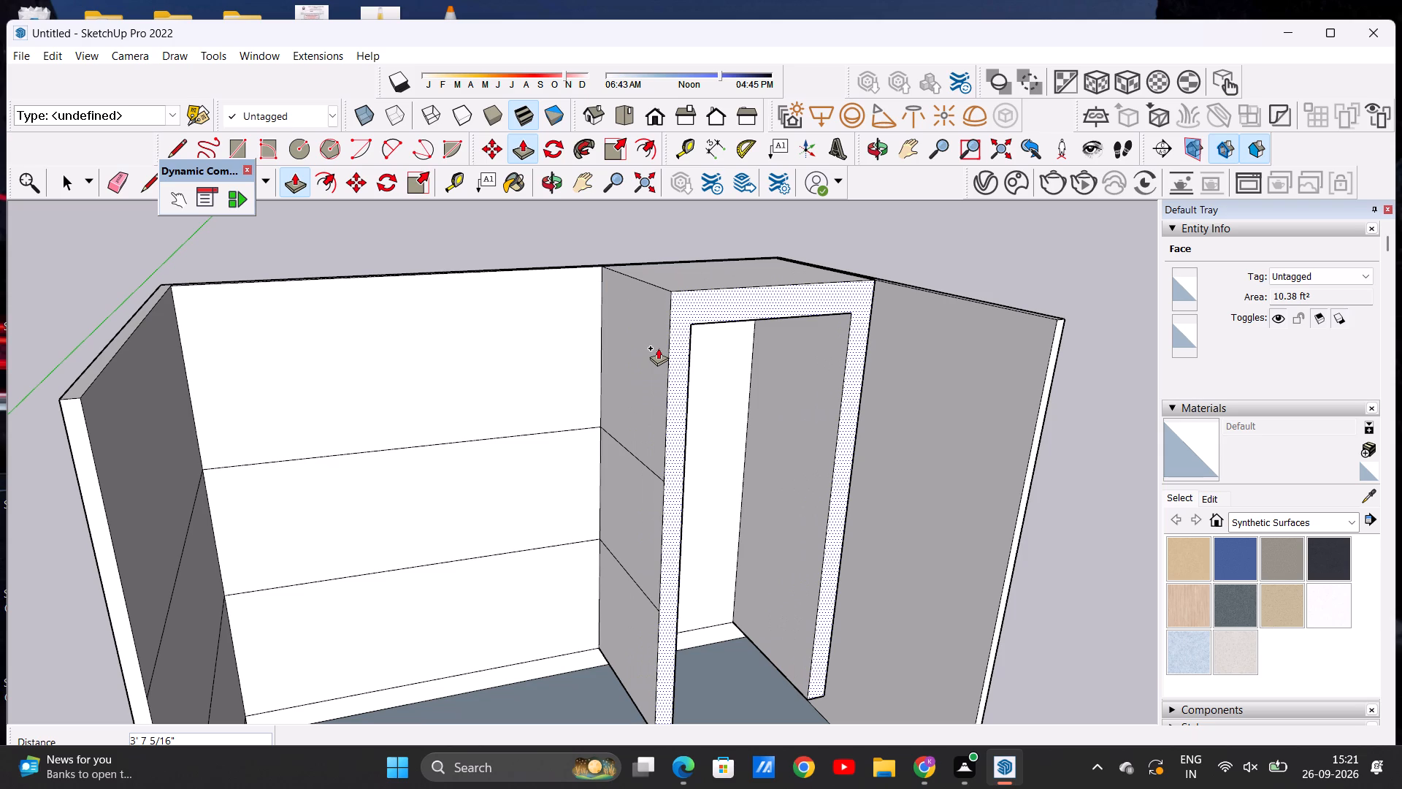
pyautogui.click(658, 343)
pyautogui.press('space')
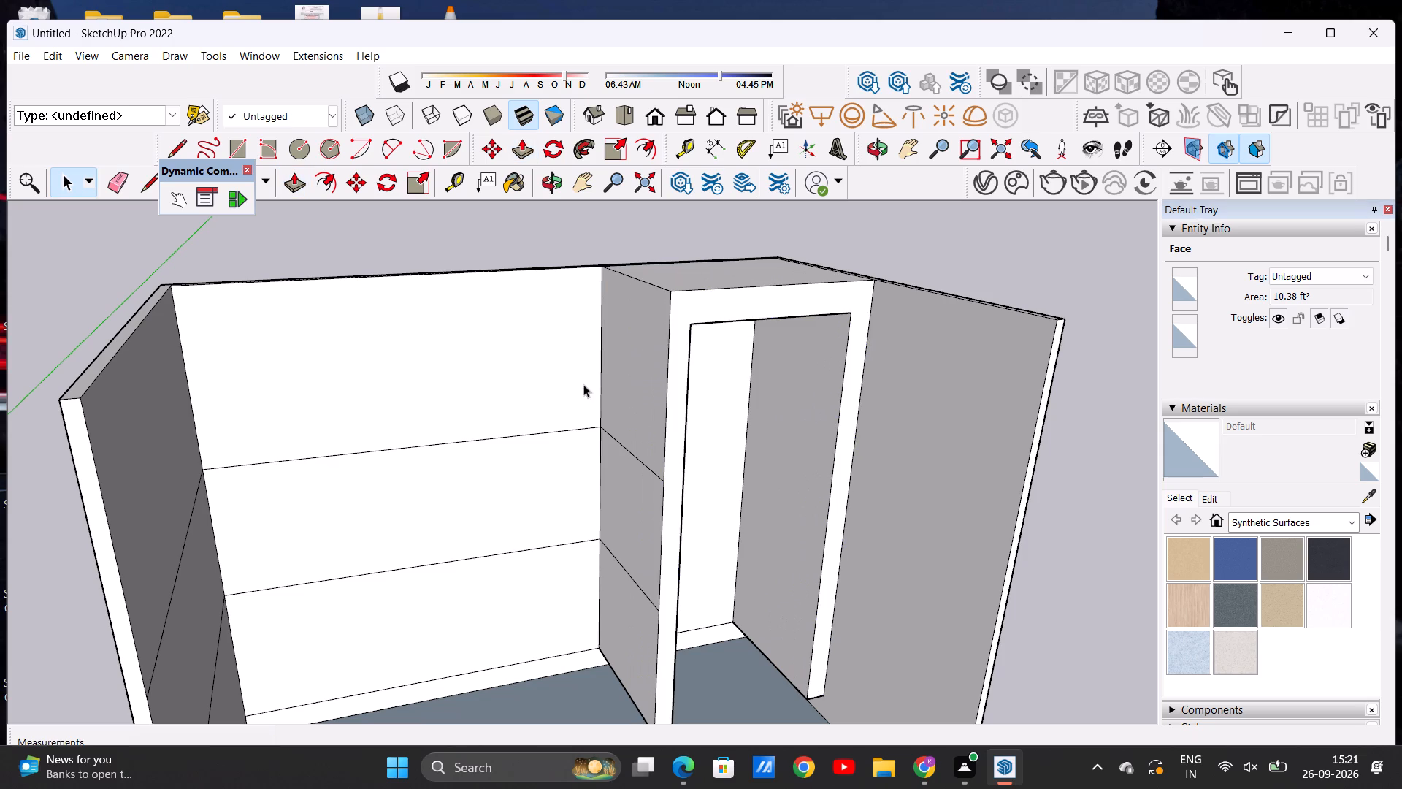
# Examine the extruded tall-unit frame and the divided walls from several angles.
pyautogui.moveTo(597, 424); pyautogui.dragTo(580, 387, button='middle')
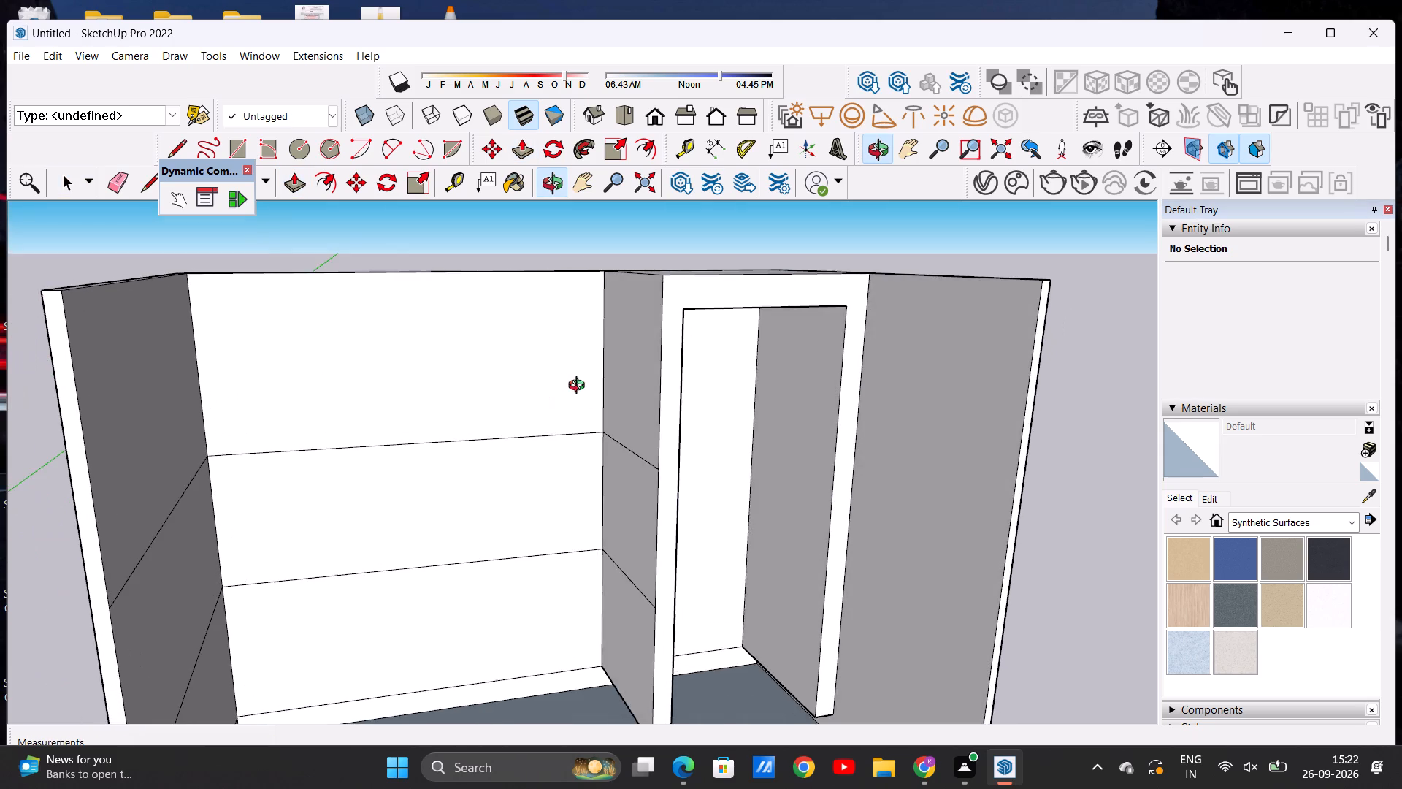
pyautogui.moveTo(580, 387); pyautogui.dragTo(565, 381, button='middle')
pyautogui.scroll(-5, 567, 380)
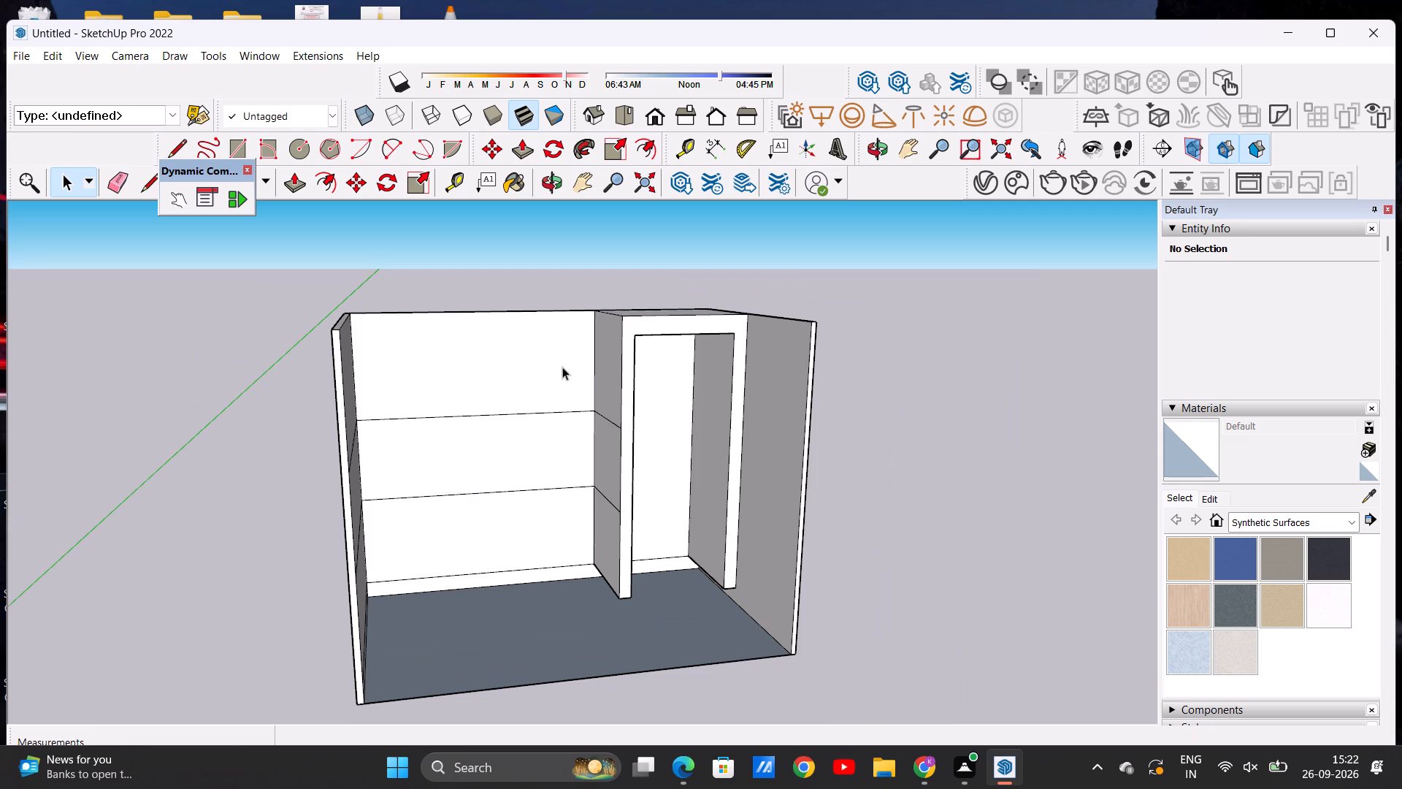
pyautogui.scroll(-3, 562, 367)
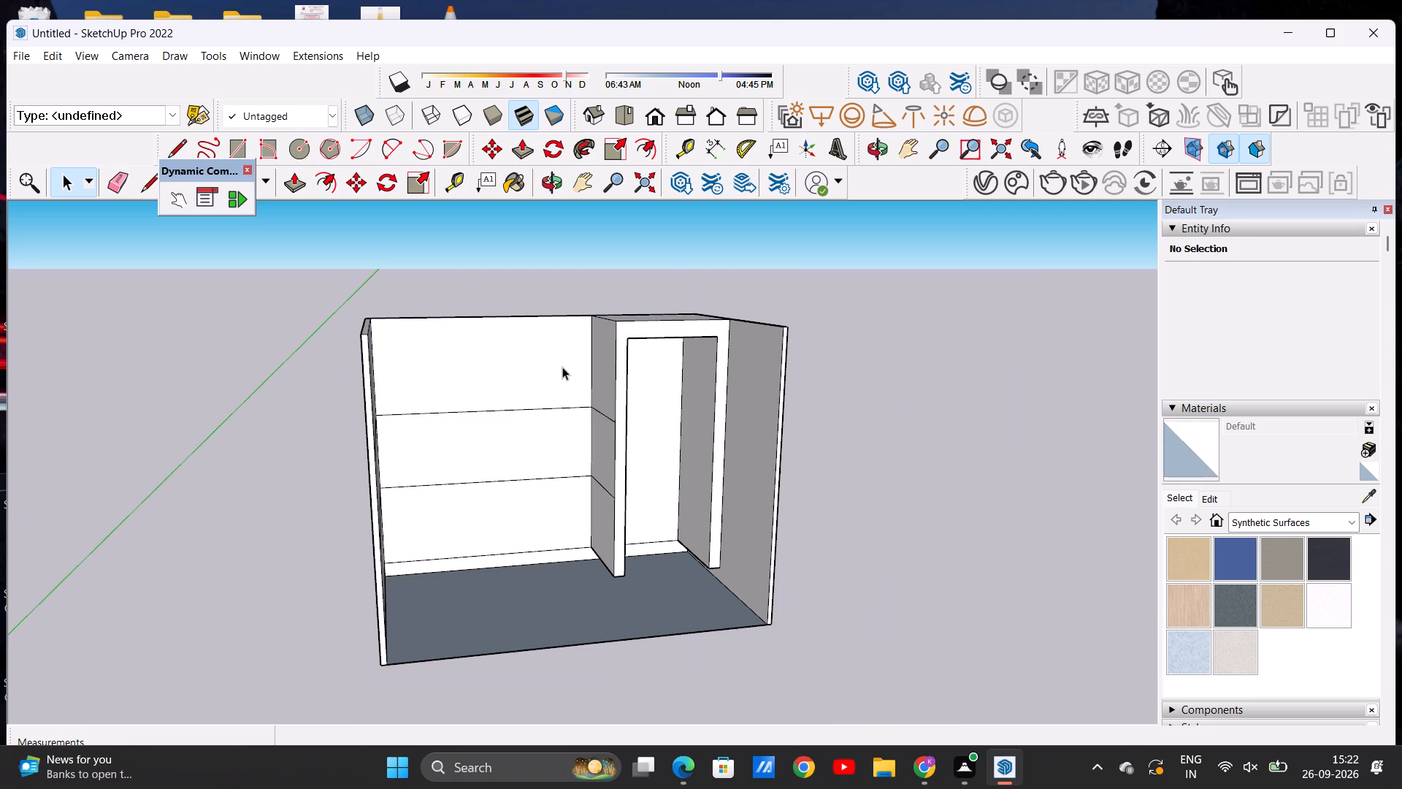
pyautogui.scroll(2, 575, 389)
pyautogui.scroll(-2, 575, 389)
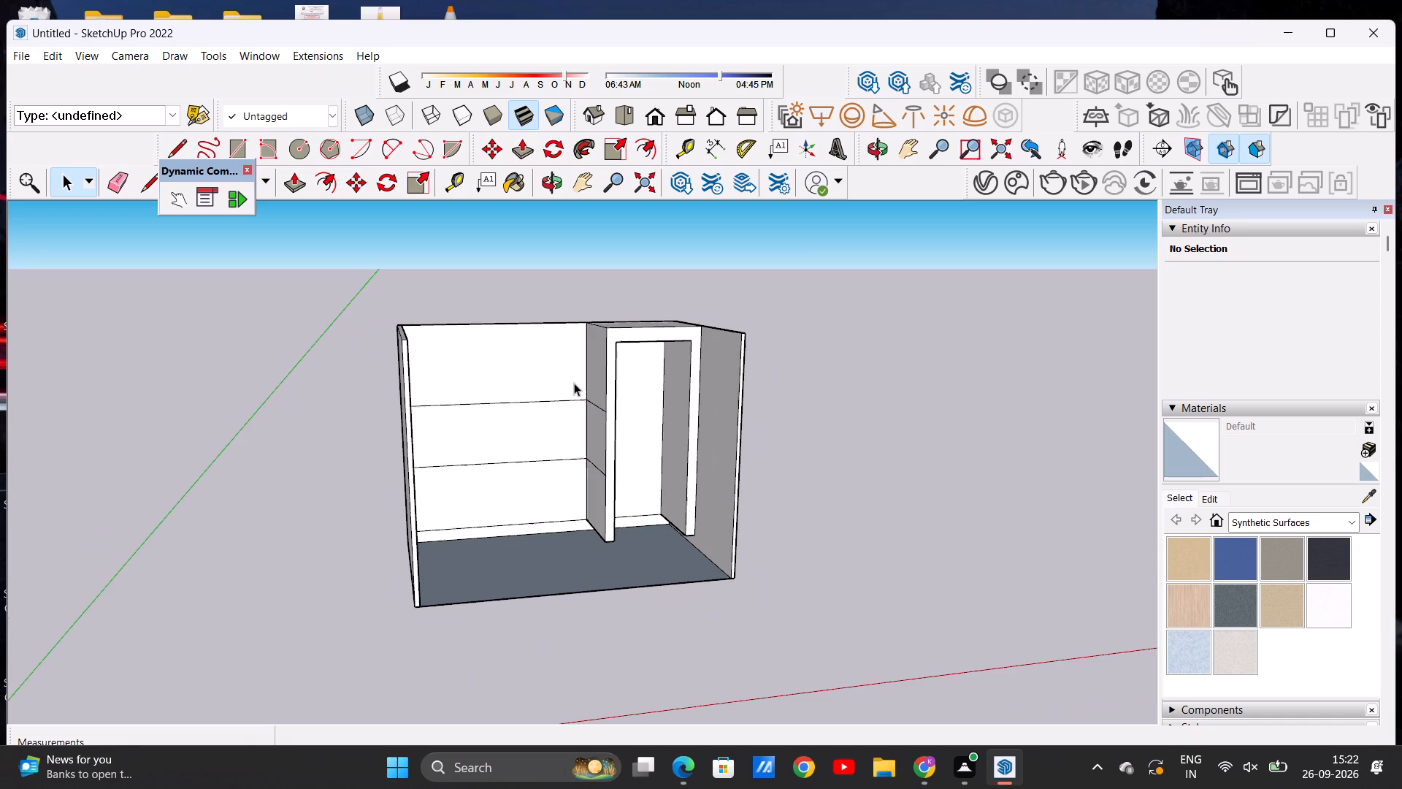
pyautogui.moveTo(591, 417); pyautogui.dragTo(502, 402, button='middle')
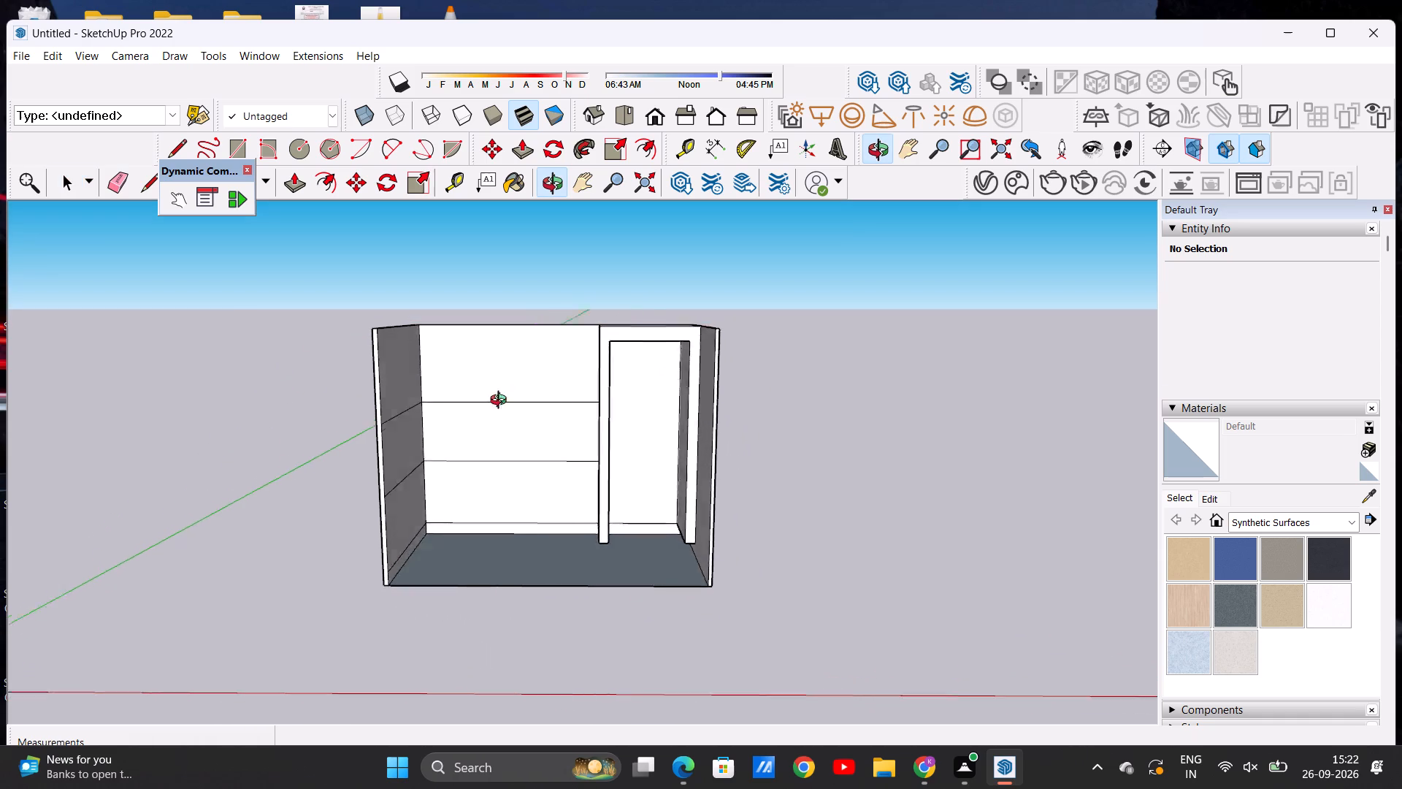
pyautogui.moveTo(502, 402); pyautogui.dragTo(483, 392, button='middle')
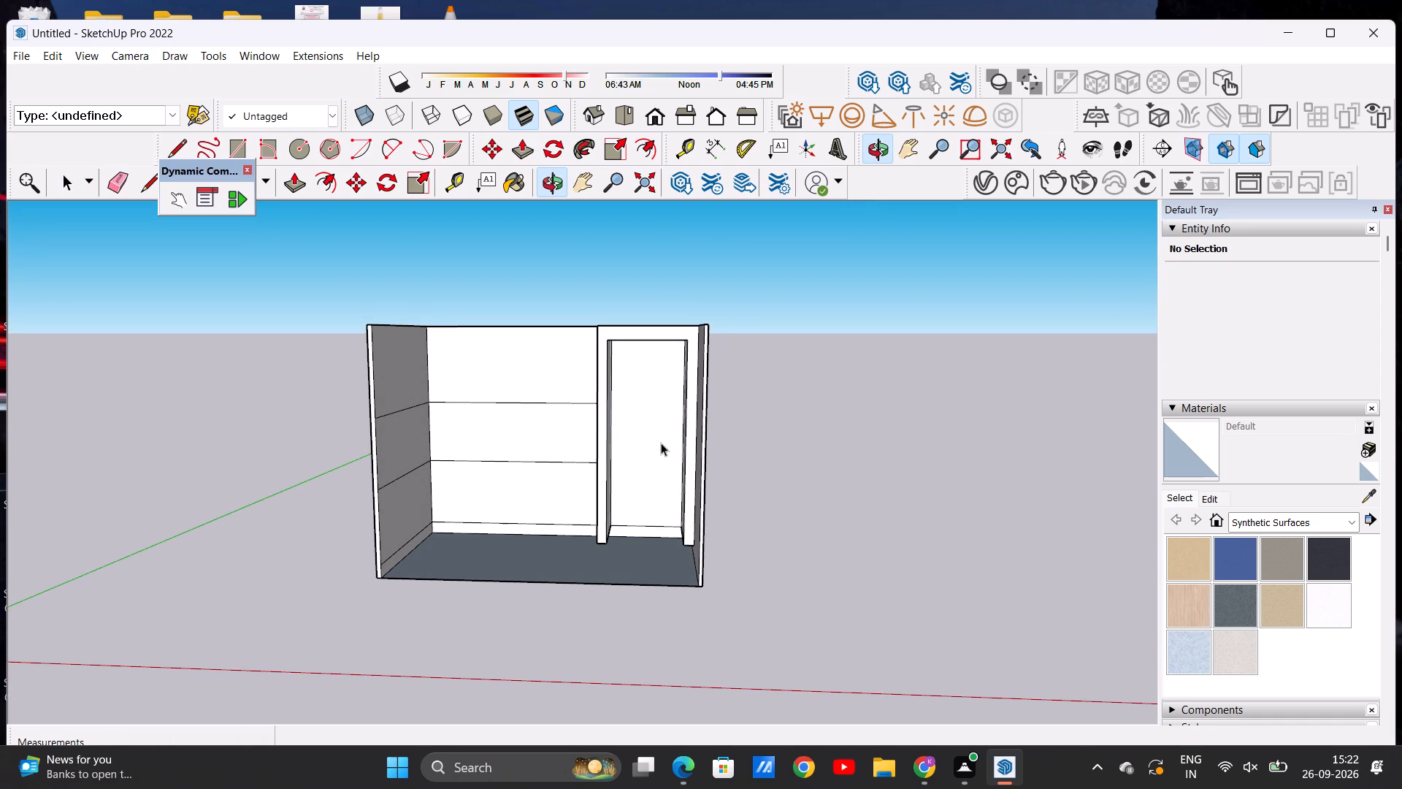
pyautogui.scroll(4, 656, 460)
pyautogui.scroll(-5, 637, 450)
pyautogui.moveTo(637, 470); pyautogui.dragTo(641, 582, button='middle')
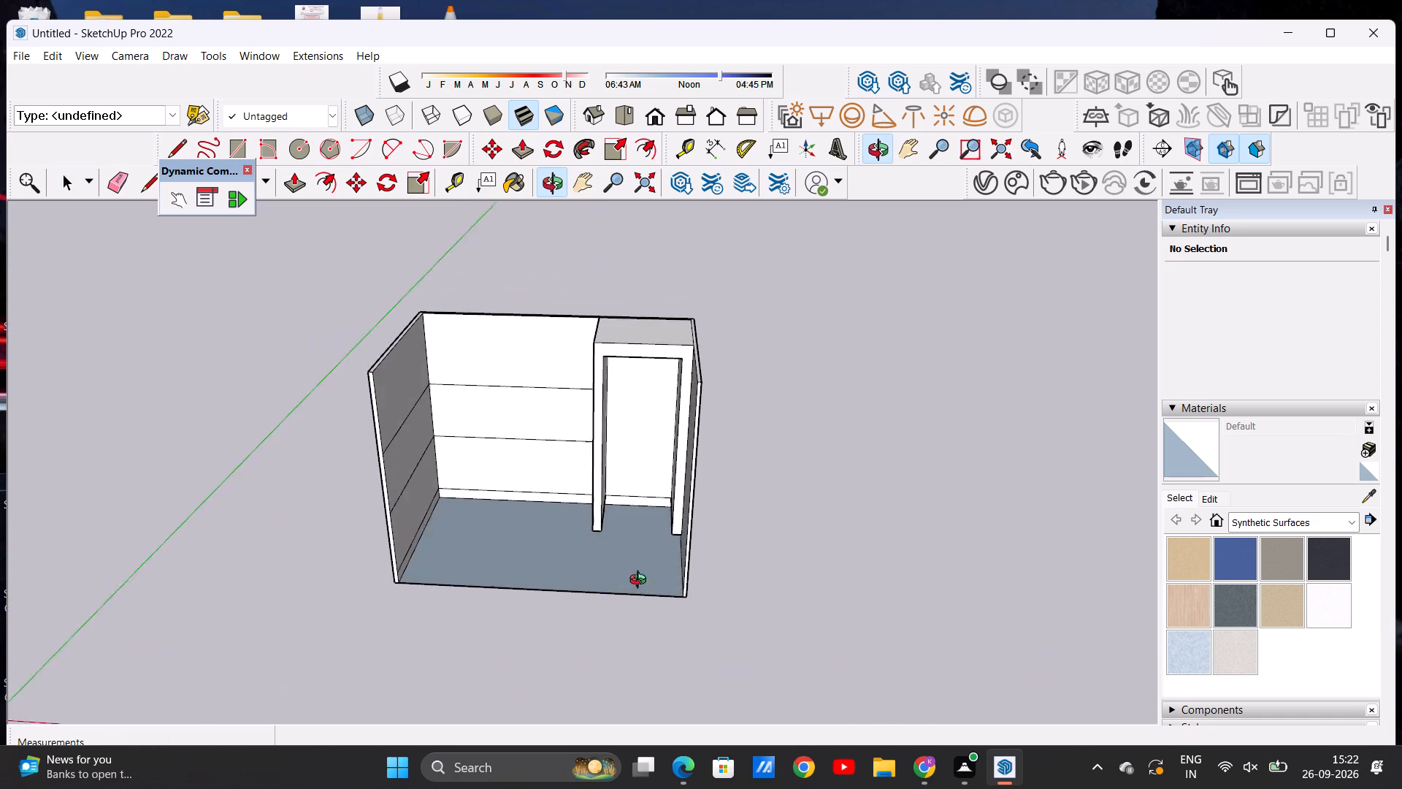
# Inspect the tall-unit frame, its opening and the divided walls from several angles.
pyautogui.moveTo(641, 582); pyautogui.dragTo(648, 611, button='middle')
pyautogui.scroll(4, 637, 528)
pyautogui.moveTo(635, 525); pyautogui.dragTo(629, 415, button='middle')
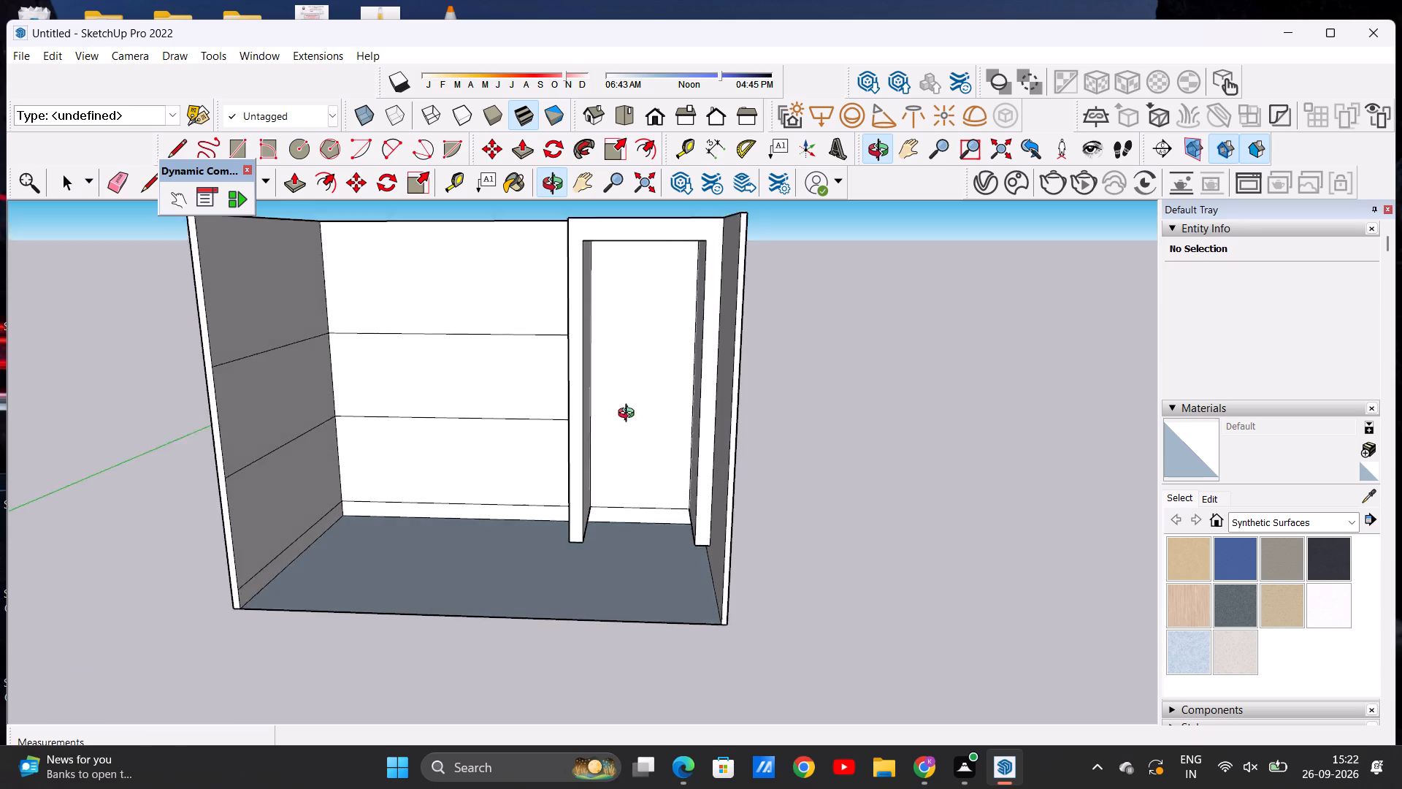
pyautogui.moveTo(629, 415); pyautogui.dragTo(662, 427, button='middle')
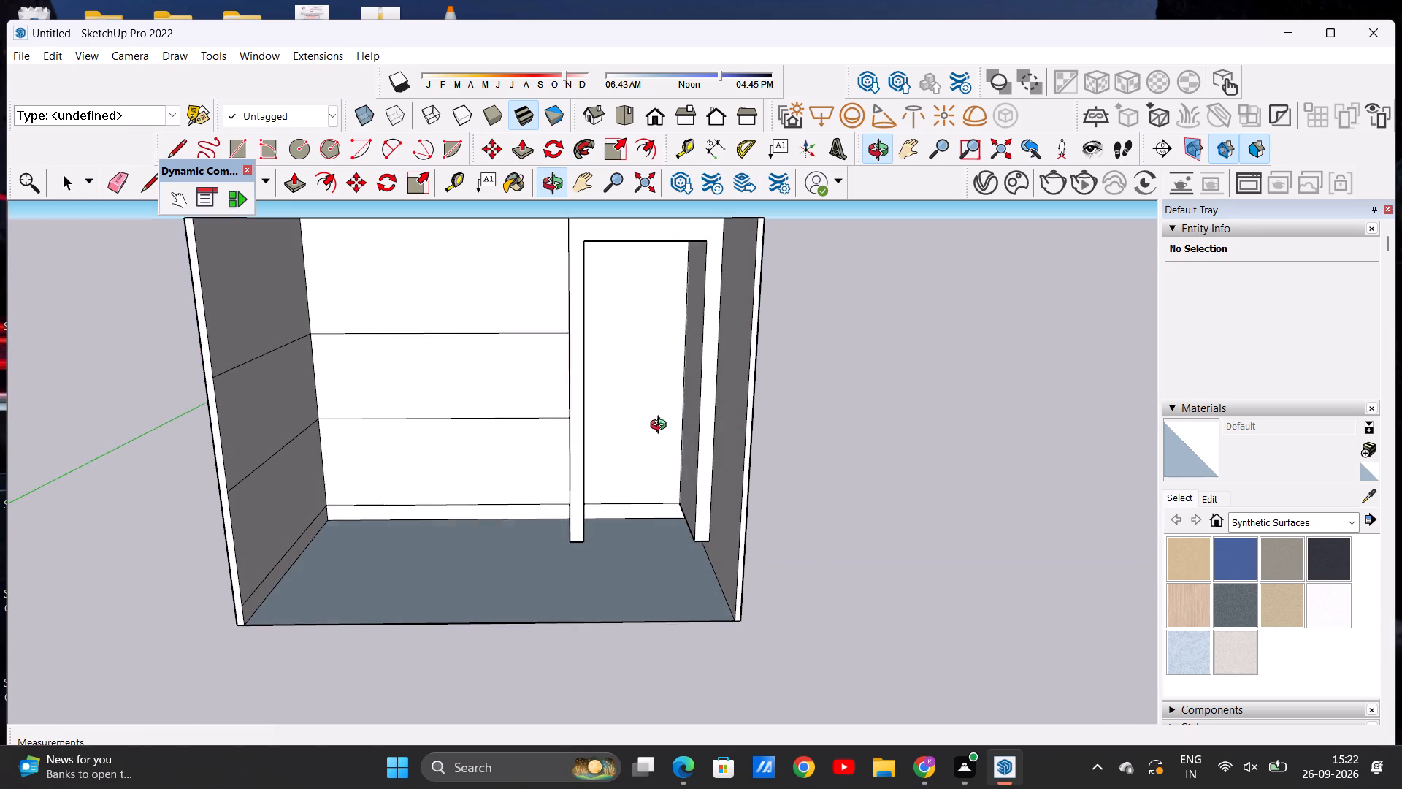
pyautogui.moveTo(662, 427); pyautogui.dragTo(662, 426, button='middle')
pyautogui.scroll(-4, 626, 430)
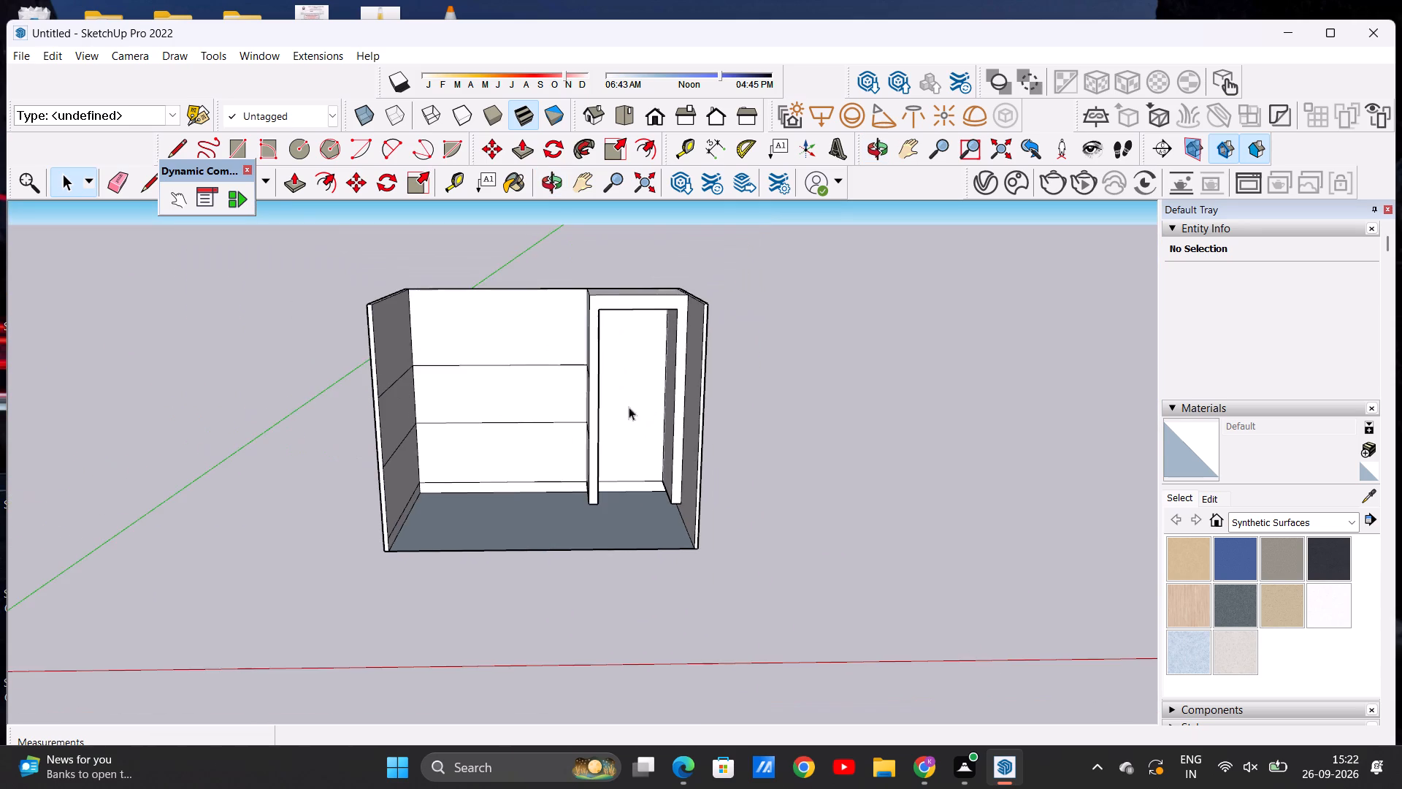
pyautogui.scroll(4, 640, 380)
pyautogui.moveTo(640, 424); pyautogui.dragTo(635, 376, button='middle')
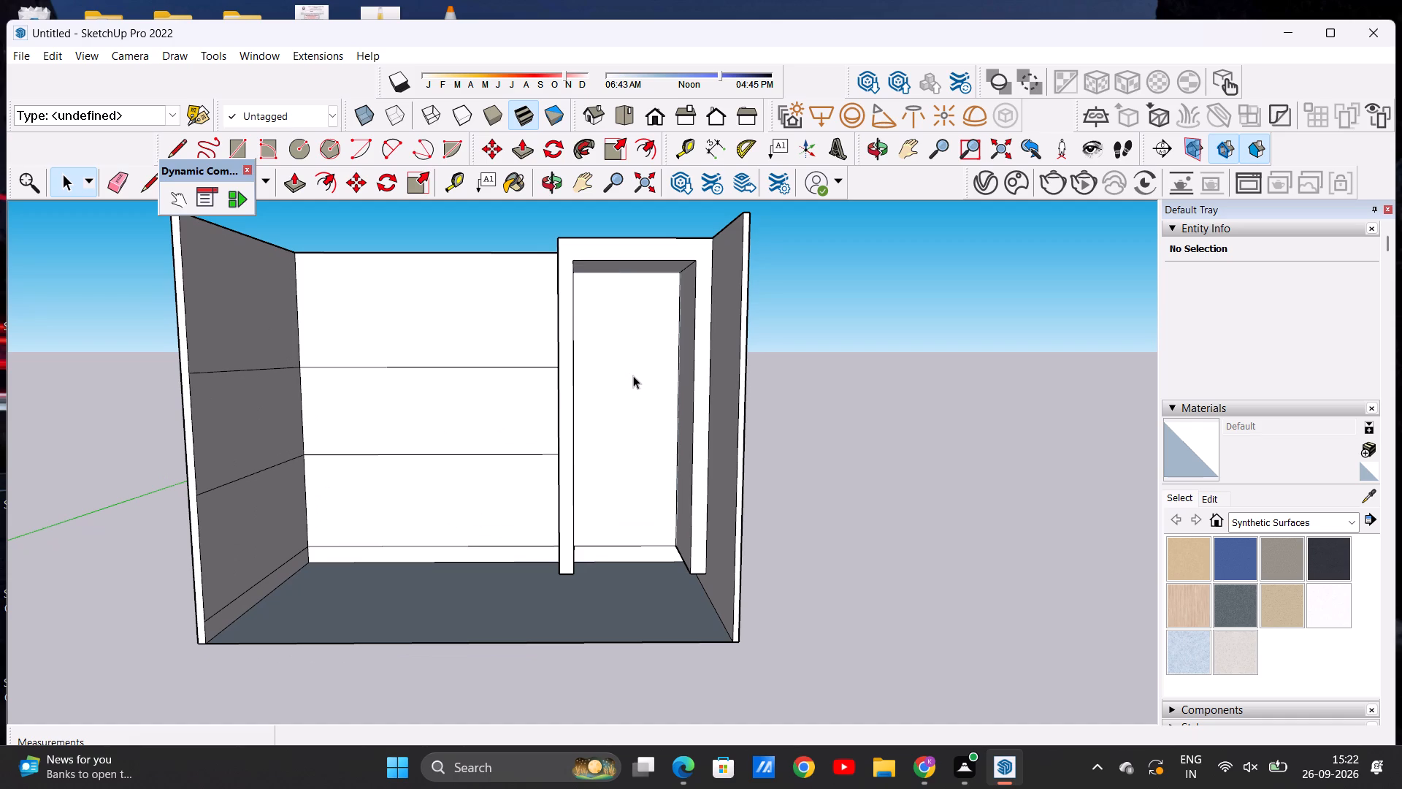
pyautogui.scroll(-5, 489, 362)
pyautogui.moveTo(490, 372); pyautogui.dragTo(615, 376, button='middle')
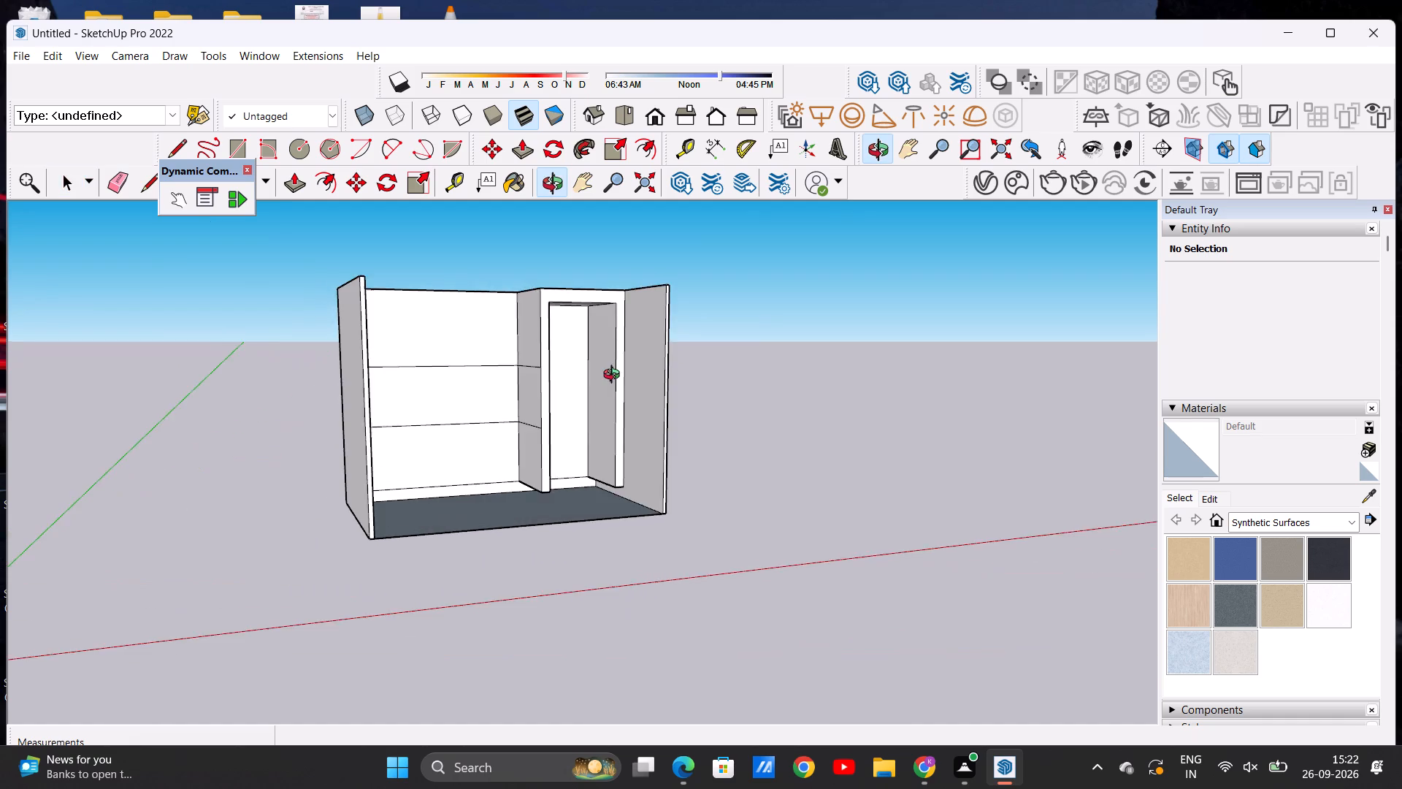
pyautogui.moveTo(615, 376); pyautogui.dragTo(543, 387, button='middle')
pyautogui.scroll(2, 587, 386)
pyautogui.moveTo(548, 382); pyautogui.dragTo(523, 376, button='middle')
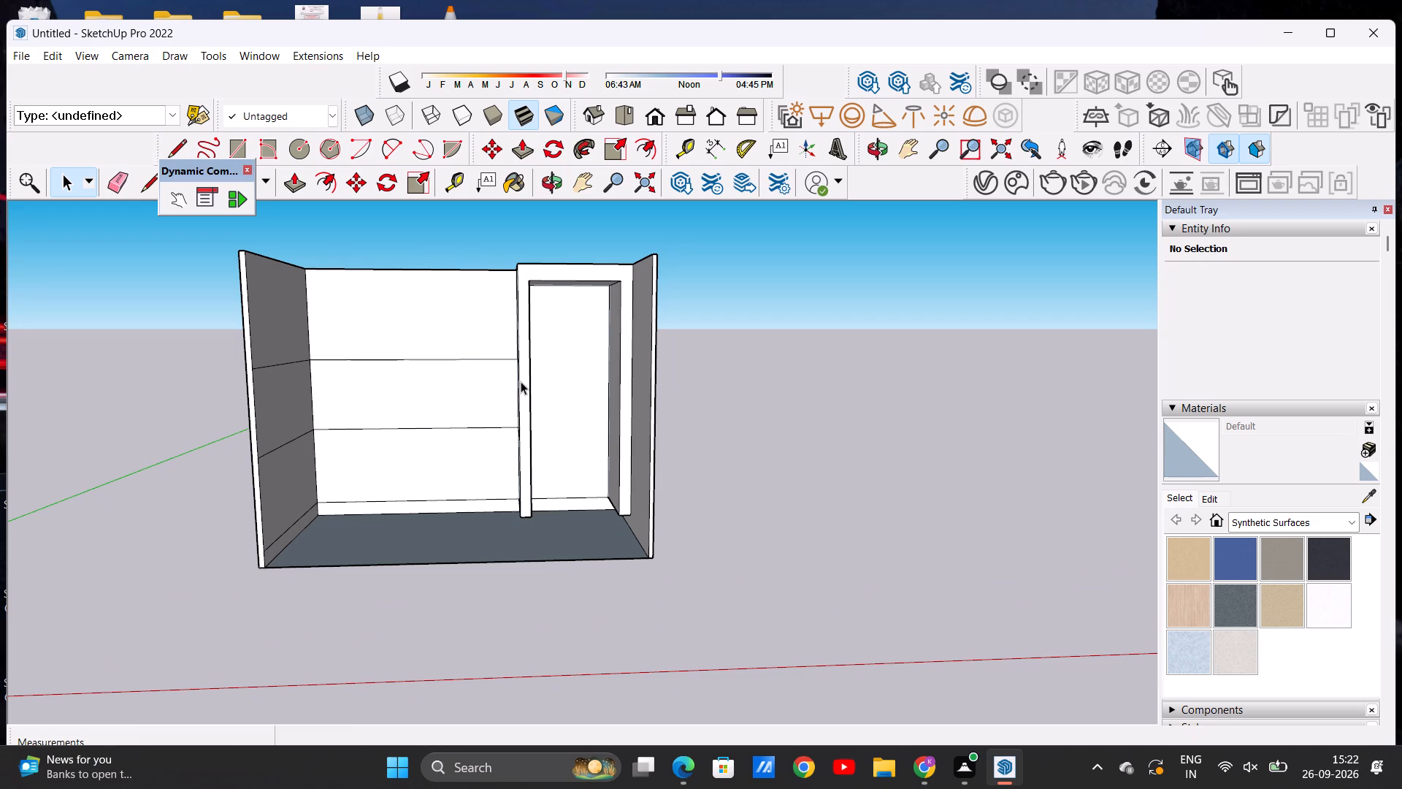
pyautogui.moveTo(551, 357); pyautogui.dragTo(532, 378, button='middle')
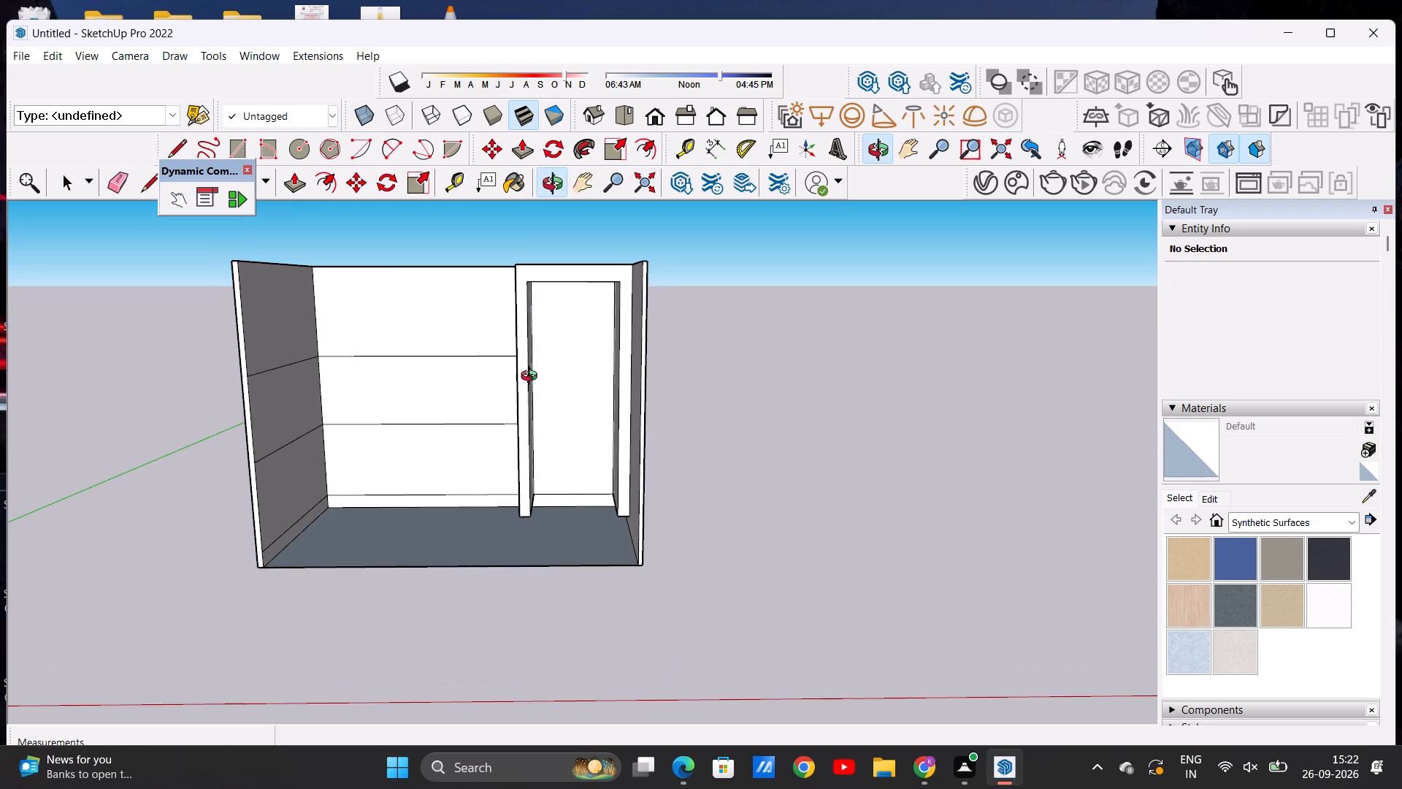
pyautogui.moveTo(532, 378); pyautogui.dragTo(532, 375, button='middle')
pyautogui.scroll(5, 590, 346)
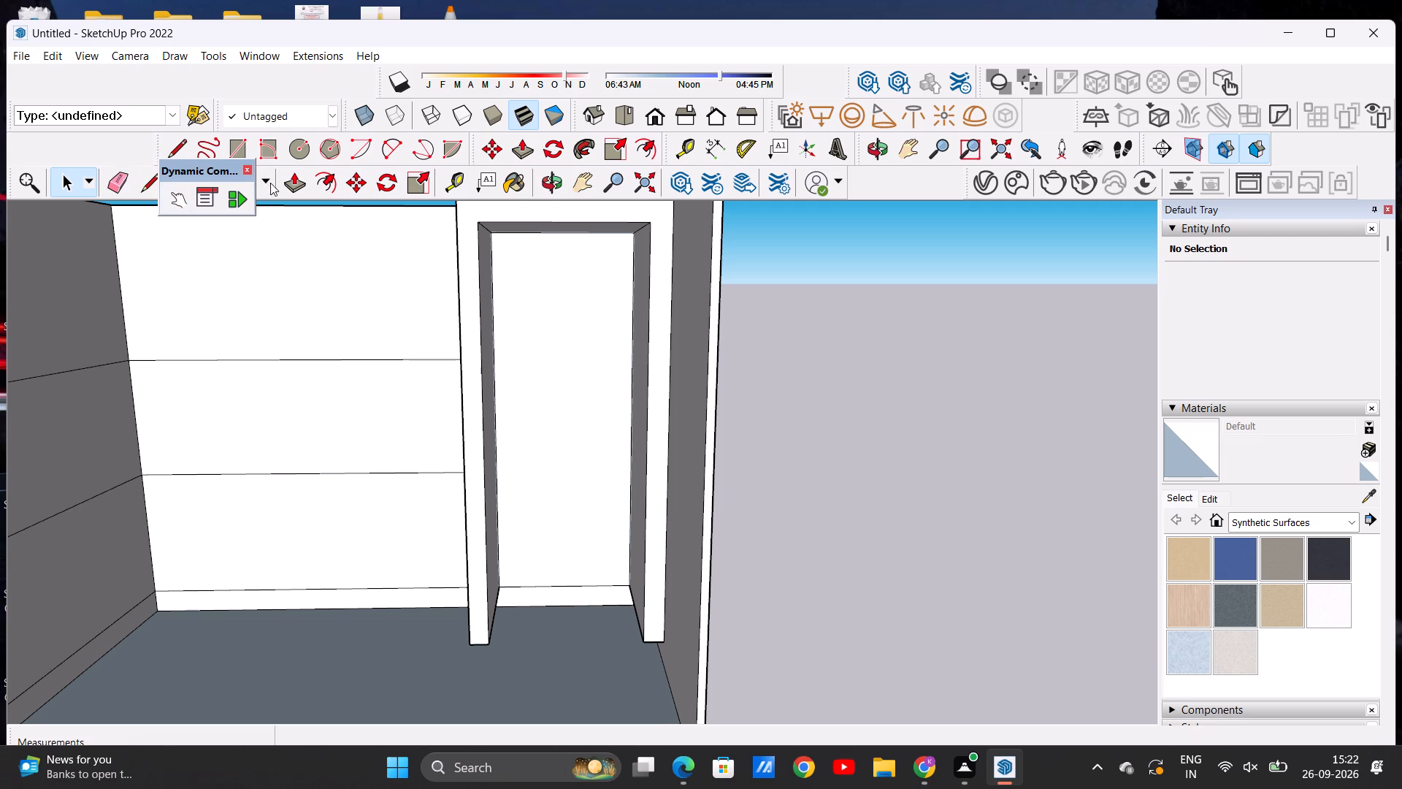
# Push/Pull the back wall's skirting strip out by about 3' 6 1/2", flush with the tall-unit frame's front.
pyautogui.click(236, 148)
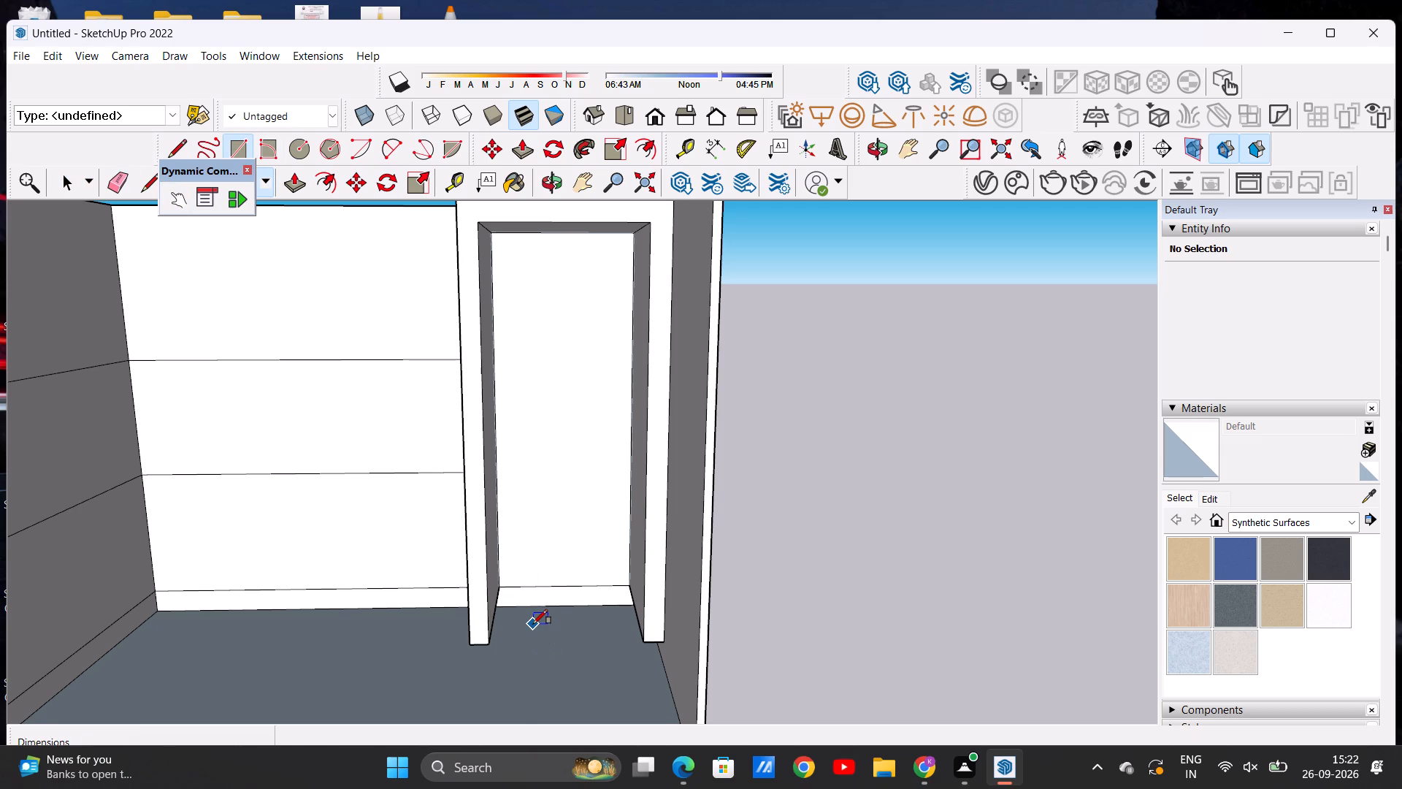
pyautogui.press('space')
pyautogui.moveTo(499, 630); pyautogui.dragTo(540, 498, button='middle')
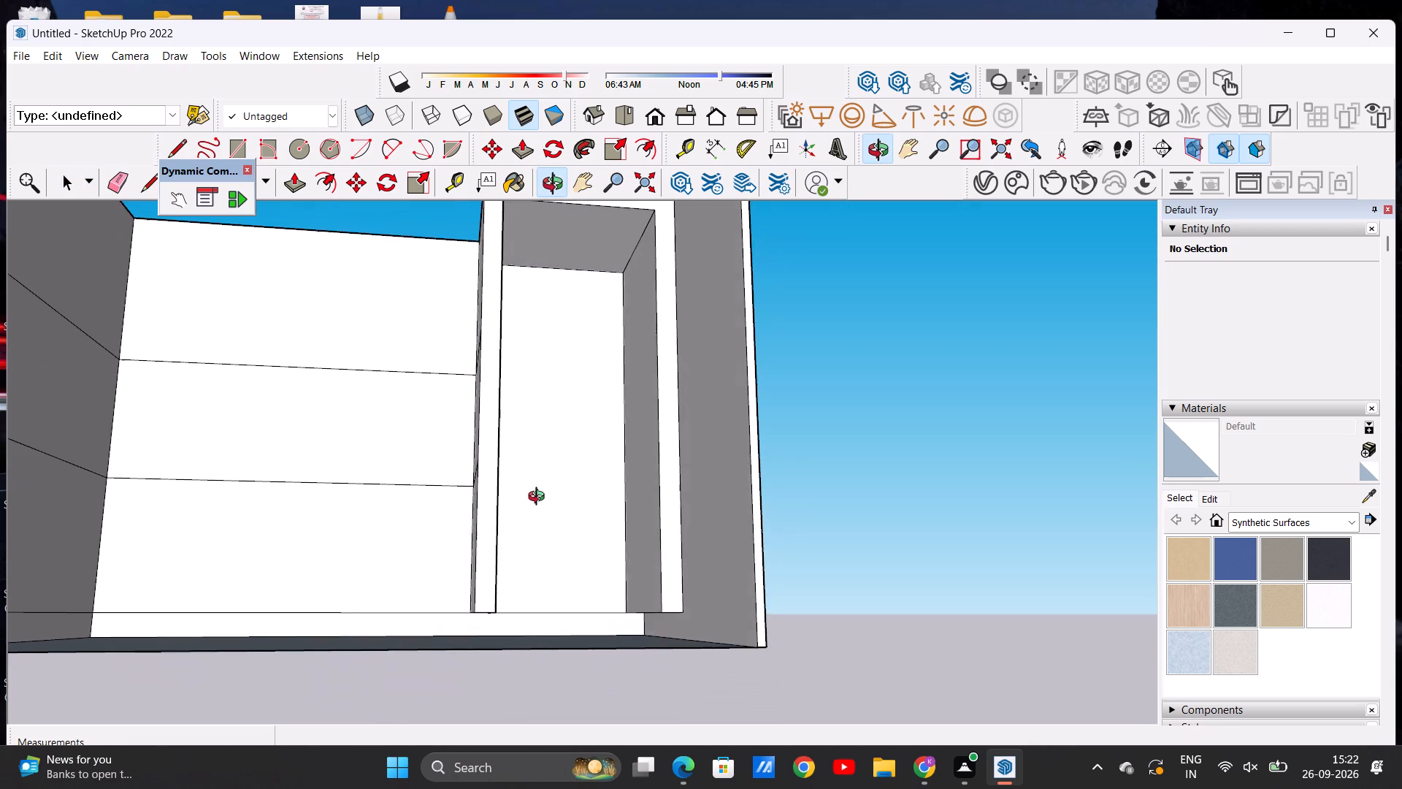
pyautogui.moveTo(540, 498); pyautogui.dragTo(553, 549, button='middle')
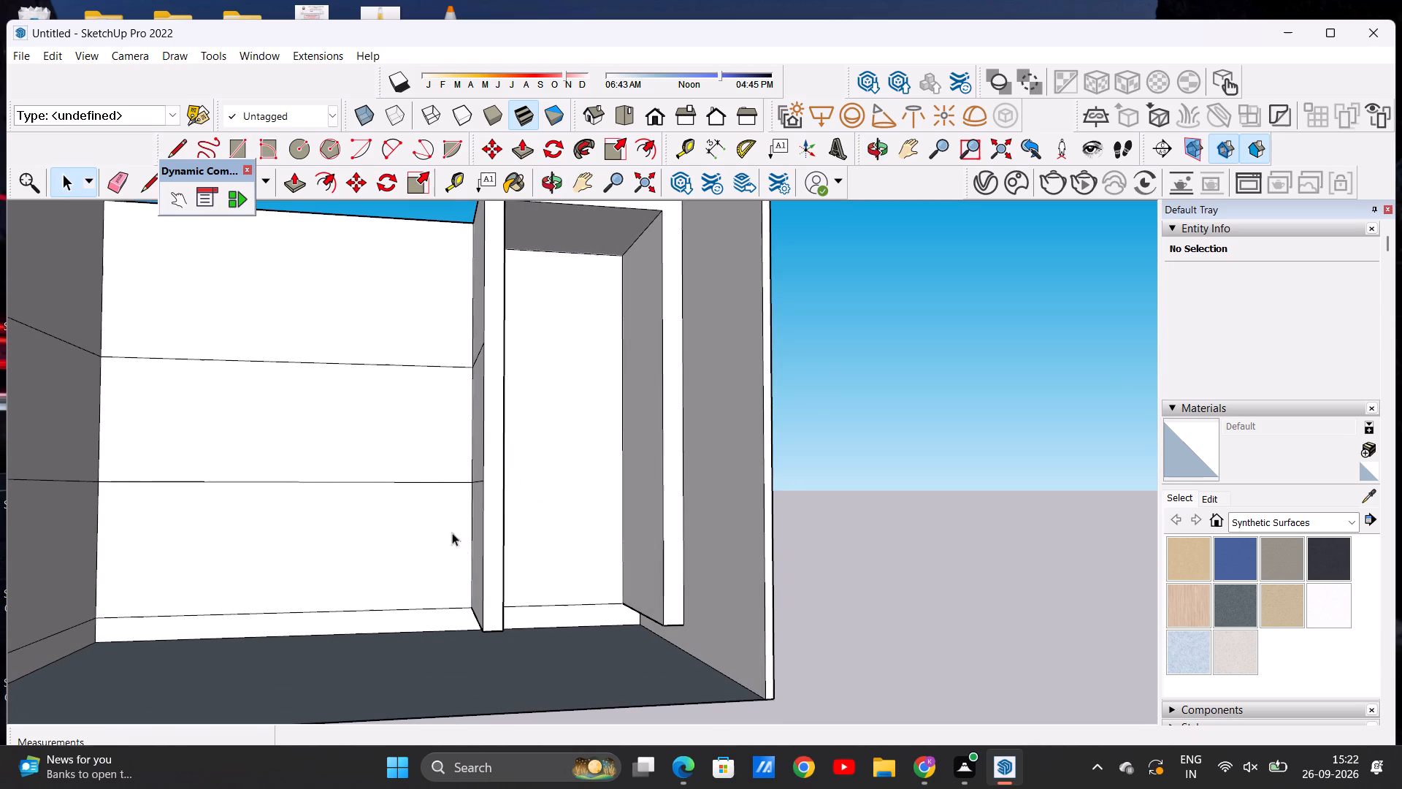
pyautogui.click(291, 178)
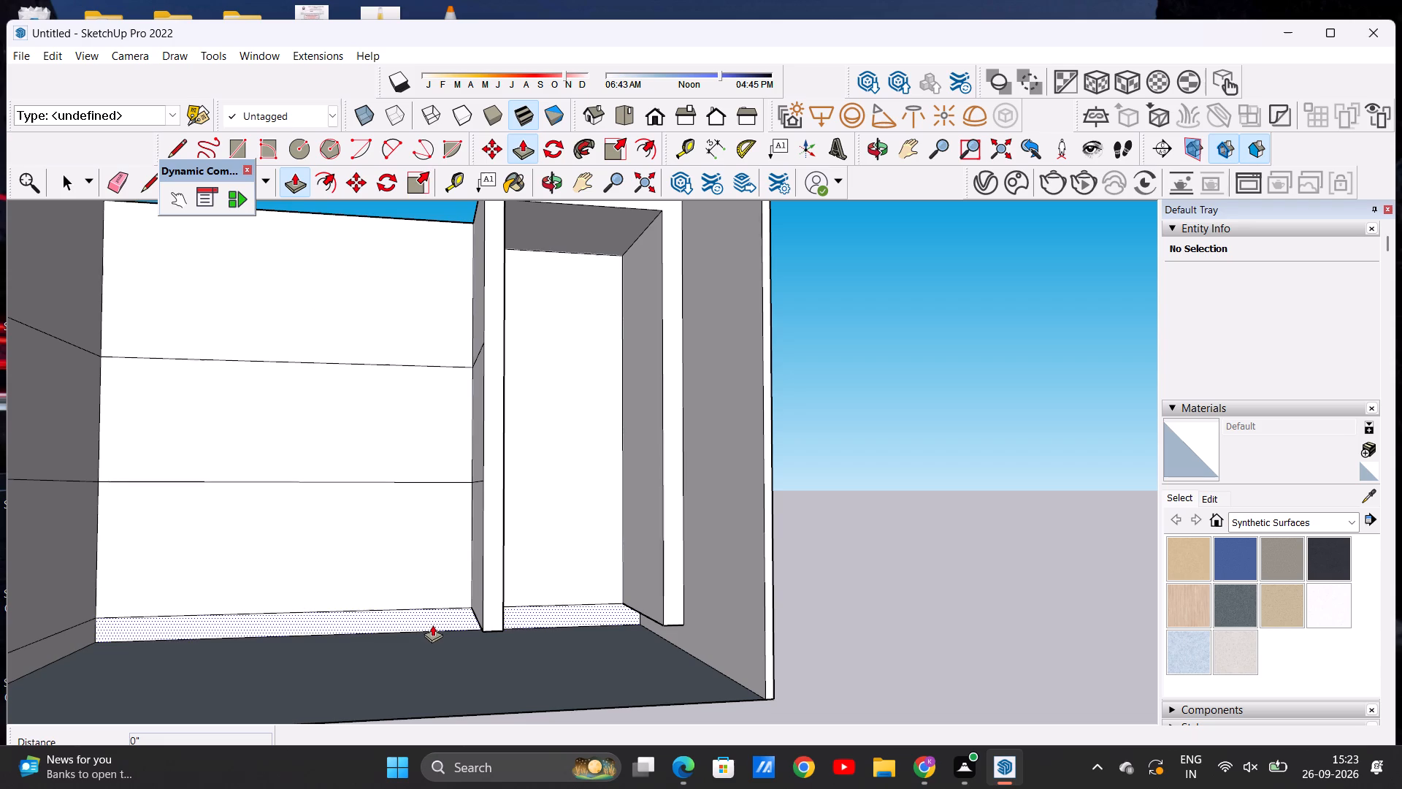
pyautogui.click(428, 619)
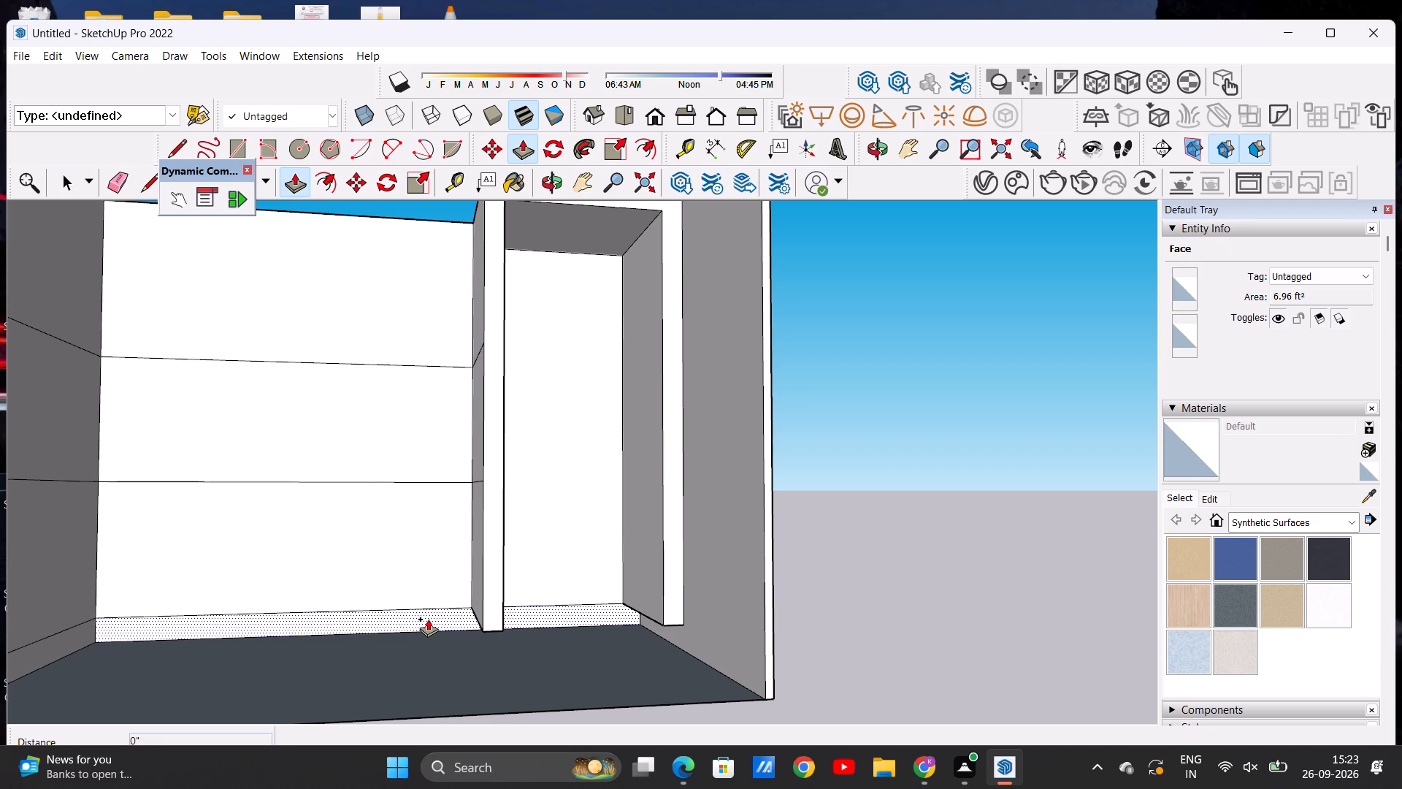
pyautogui.click(480, 629)
pyautogui.press('space')
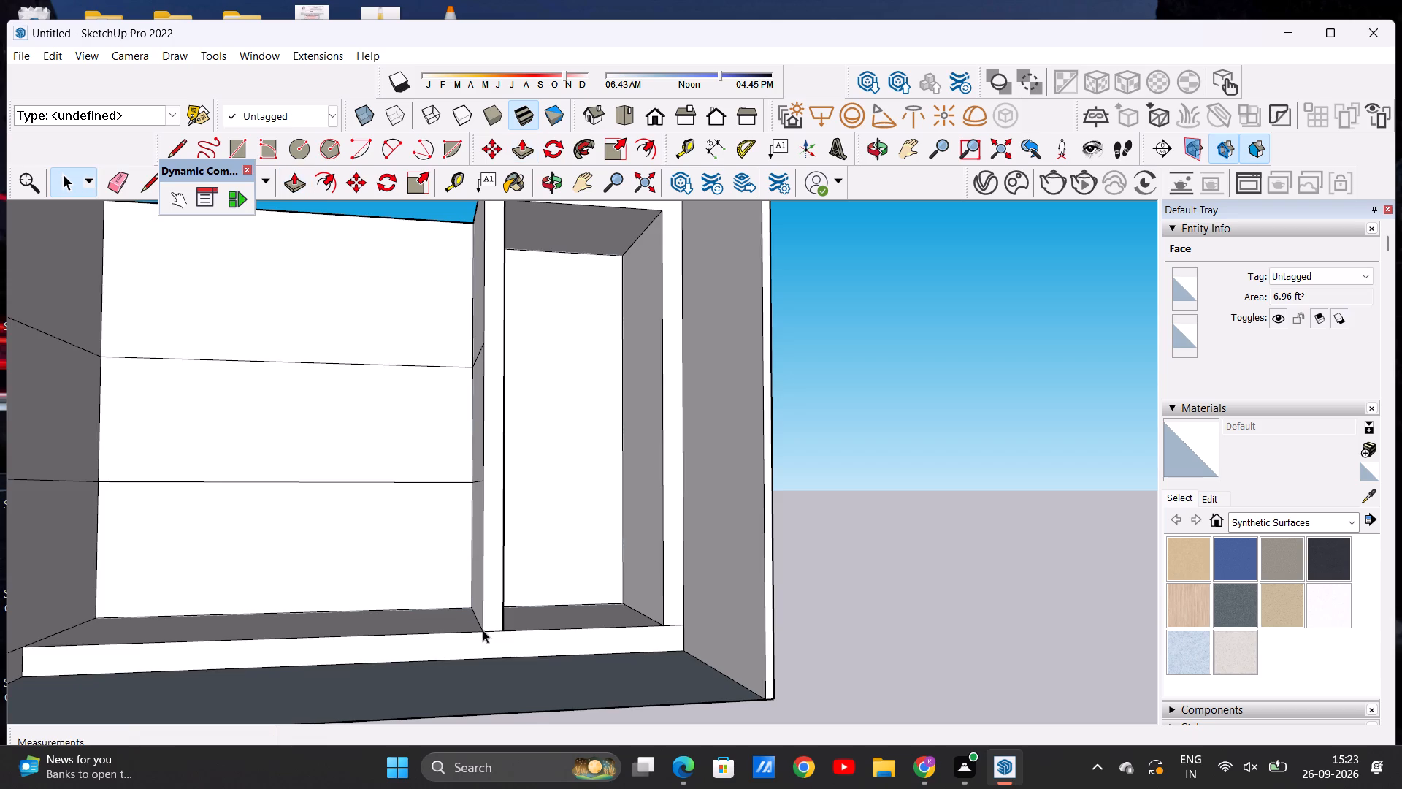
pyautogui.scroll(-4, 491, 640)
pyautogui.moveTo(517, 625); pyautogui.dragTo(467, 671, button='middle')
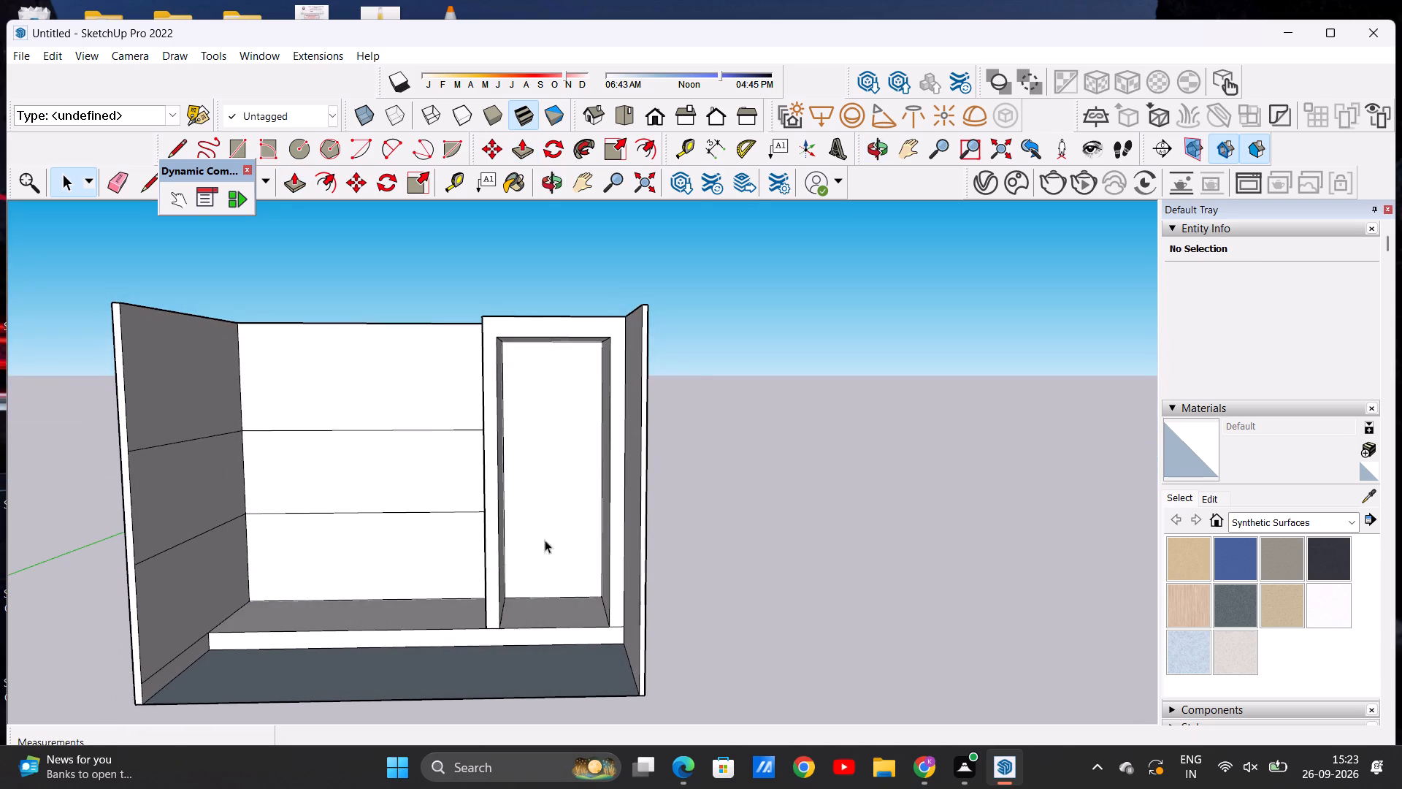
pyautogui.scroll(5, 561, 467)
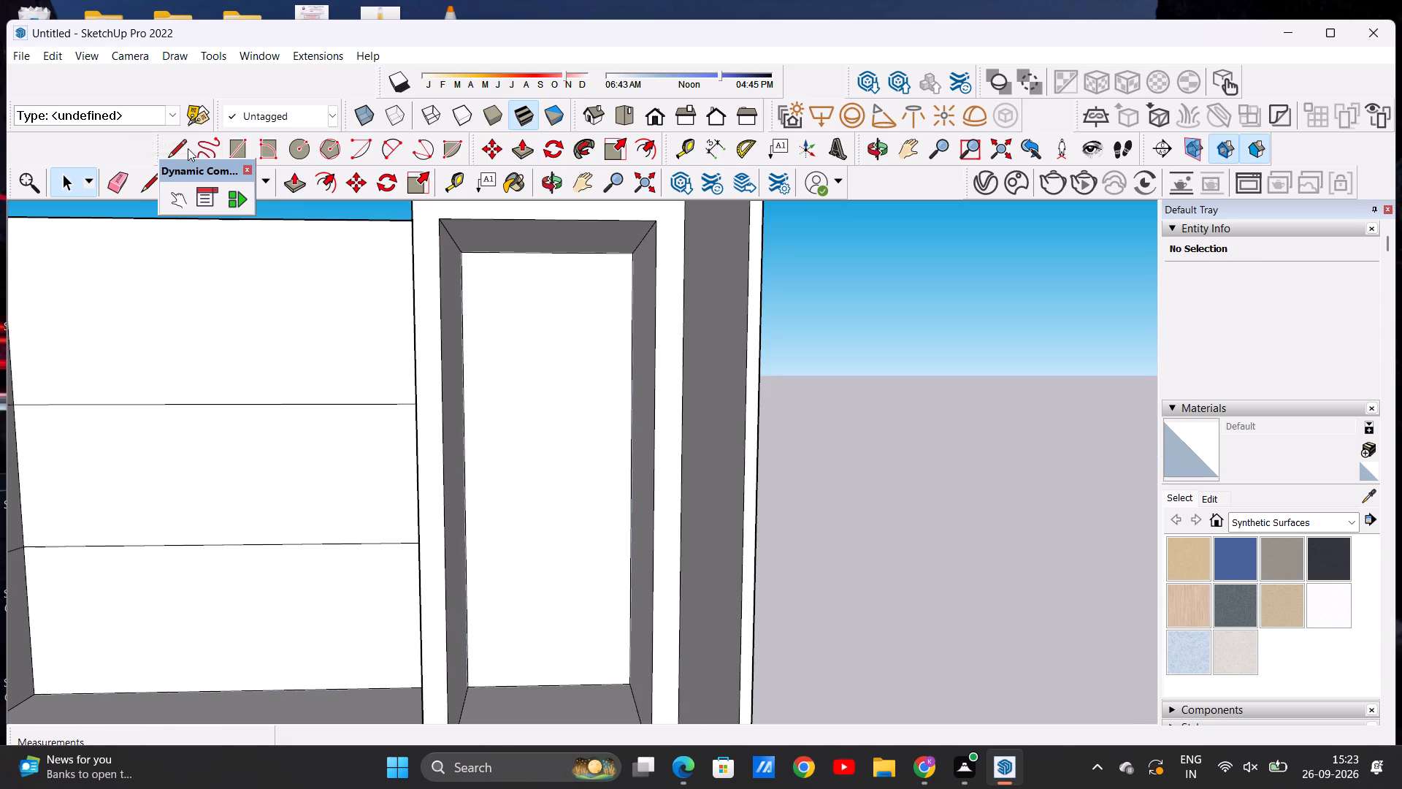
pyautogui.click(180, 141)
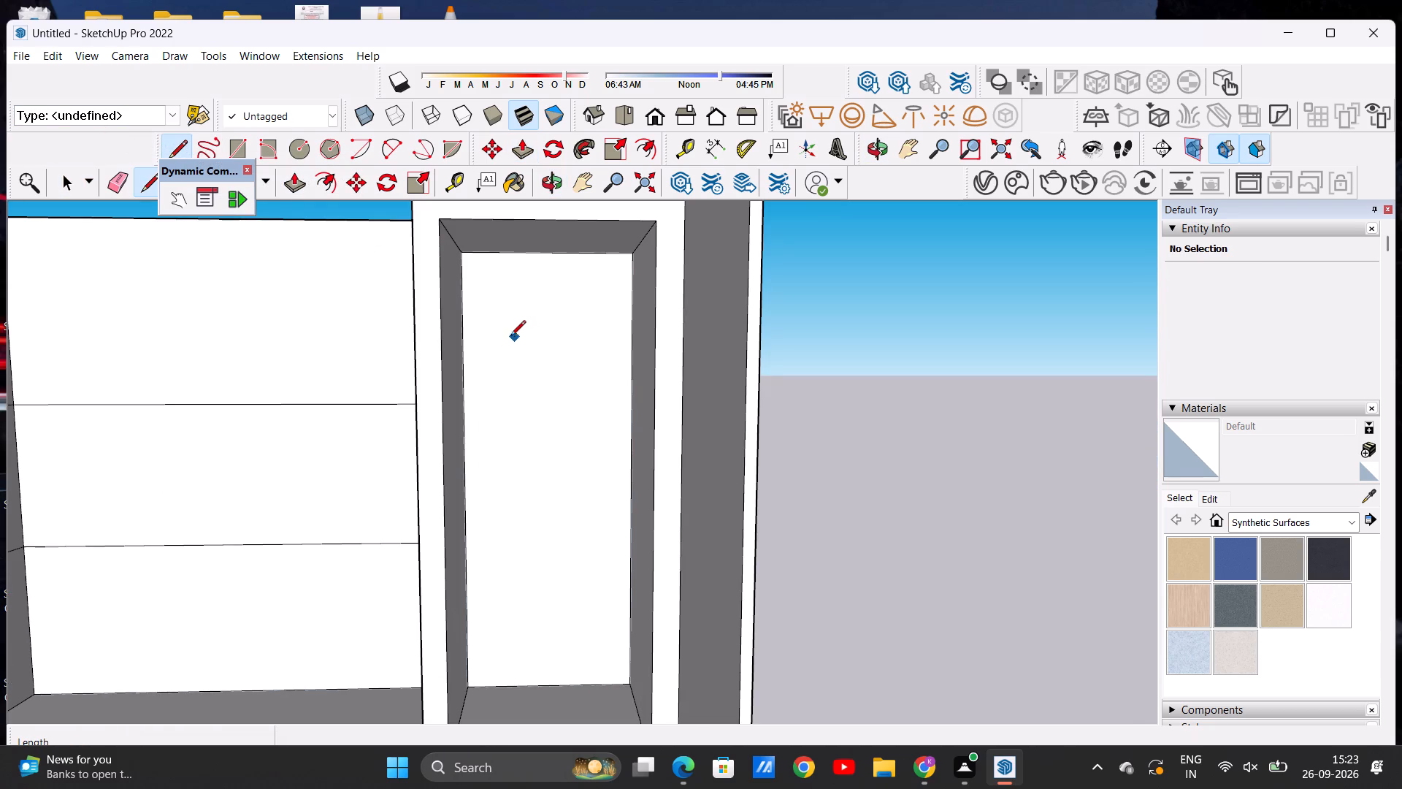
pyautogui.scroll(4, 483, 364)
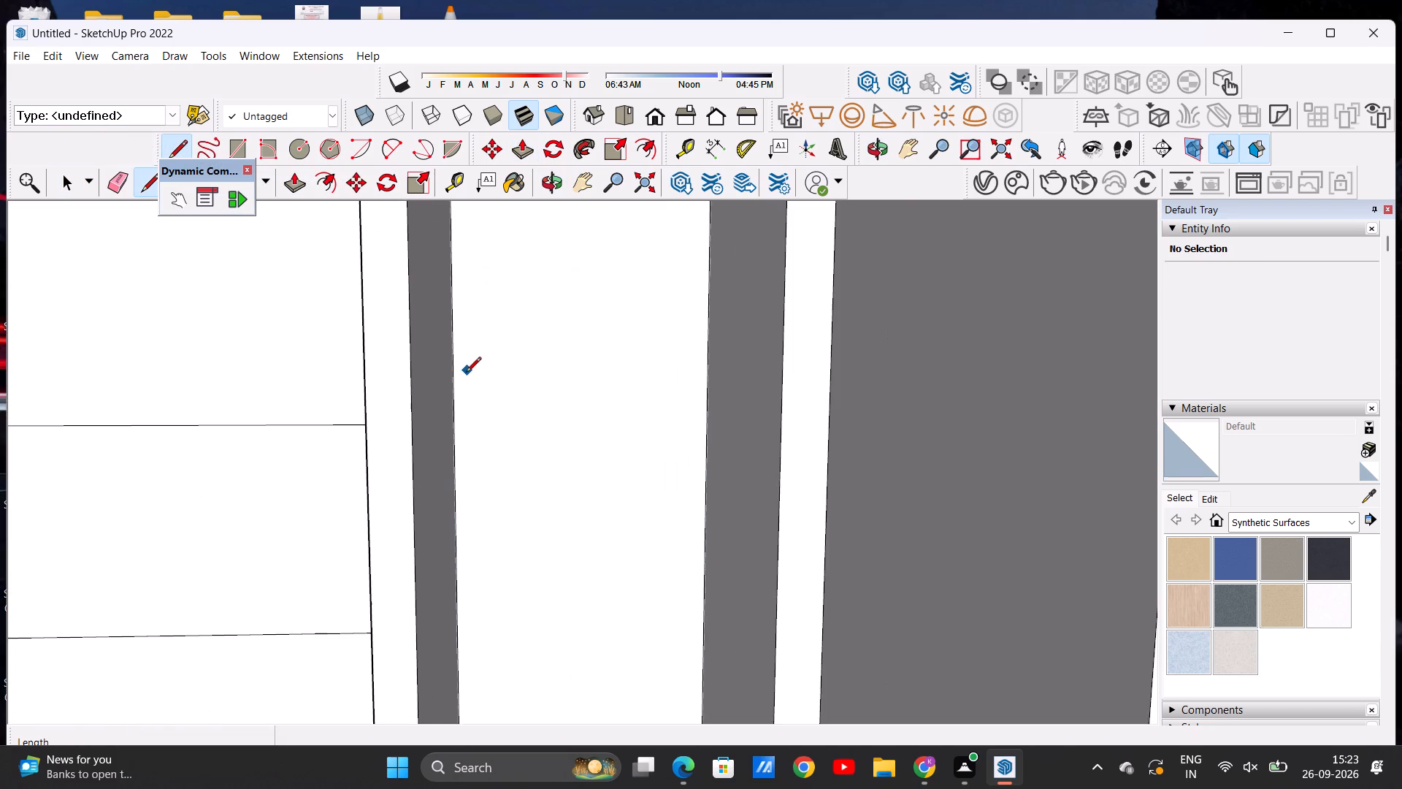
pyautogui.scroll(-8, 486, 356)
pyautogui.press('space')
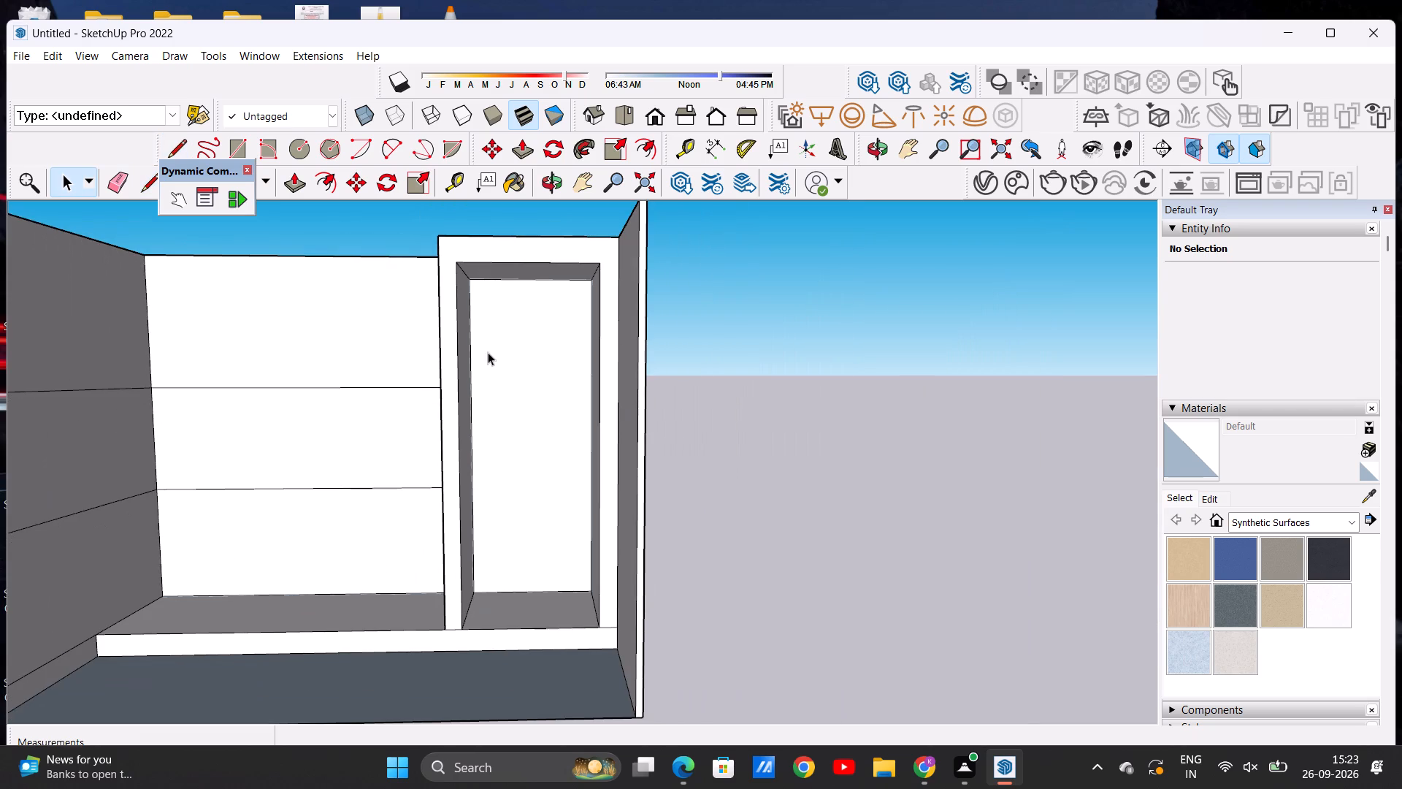
# Push/Pull the base face inside the tall-unit opening upward by about 5' 10 1/2" to fill its lower part.
pyautogui.moveTo(499, 365); pyautogui.dragTo(516, 460, button='middle')
pyautogui.moveTo(510, 584); pyautogui.dragTo(493, 544, button='middle')
pyautogui.click(287, 185)
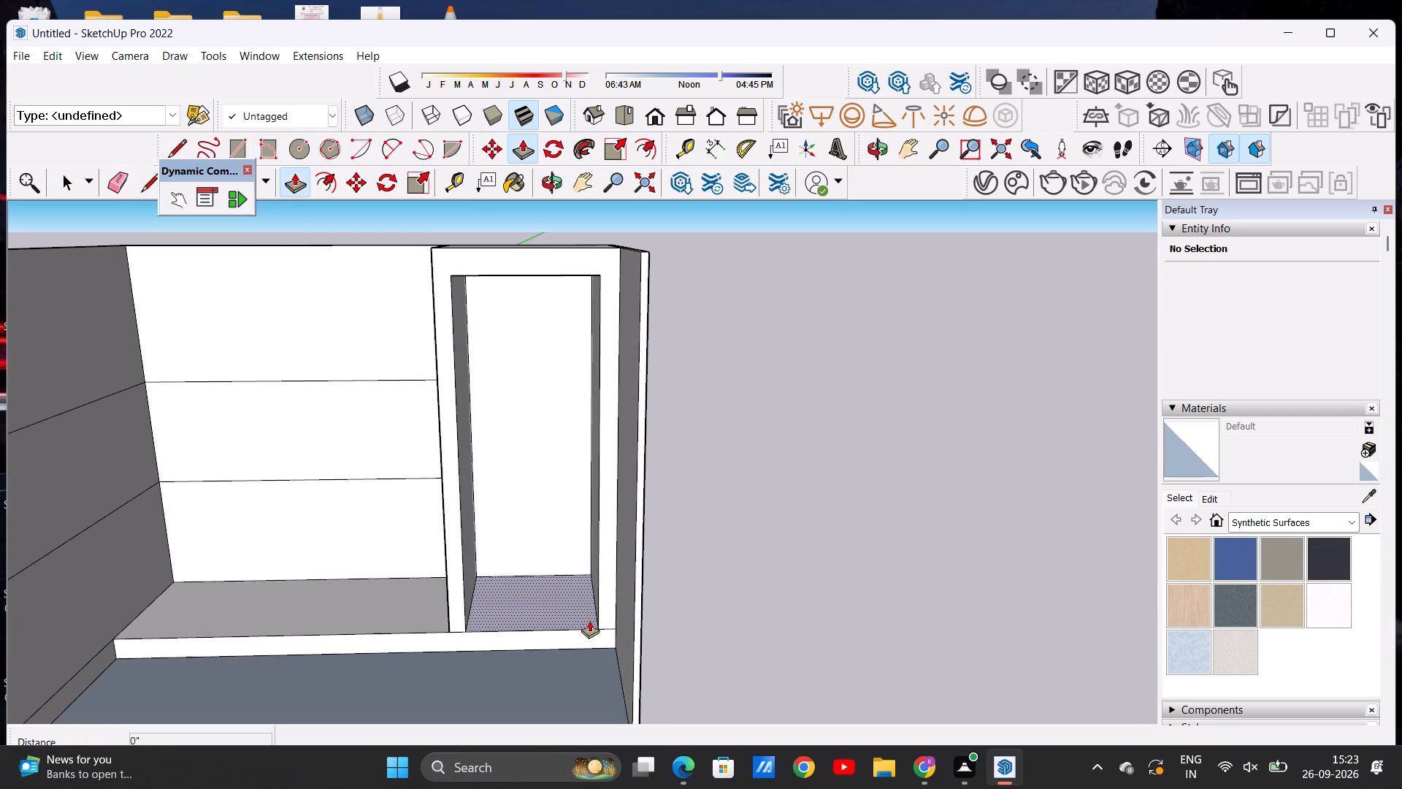
pyautogui.click(553, 585)
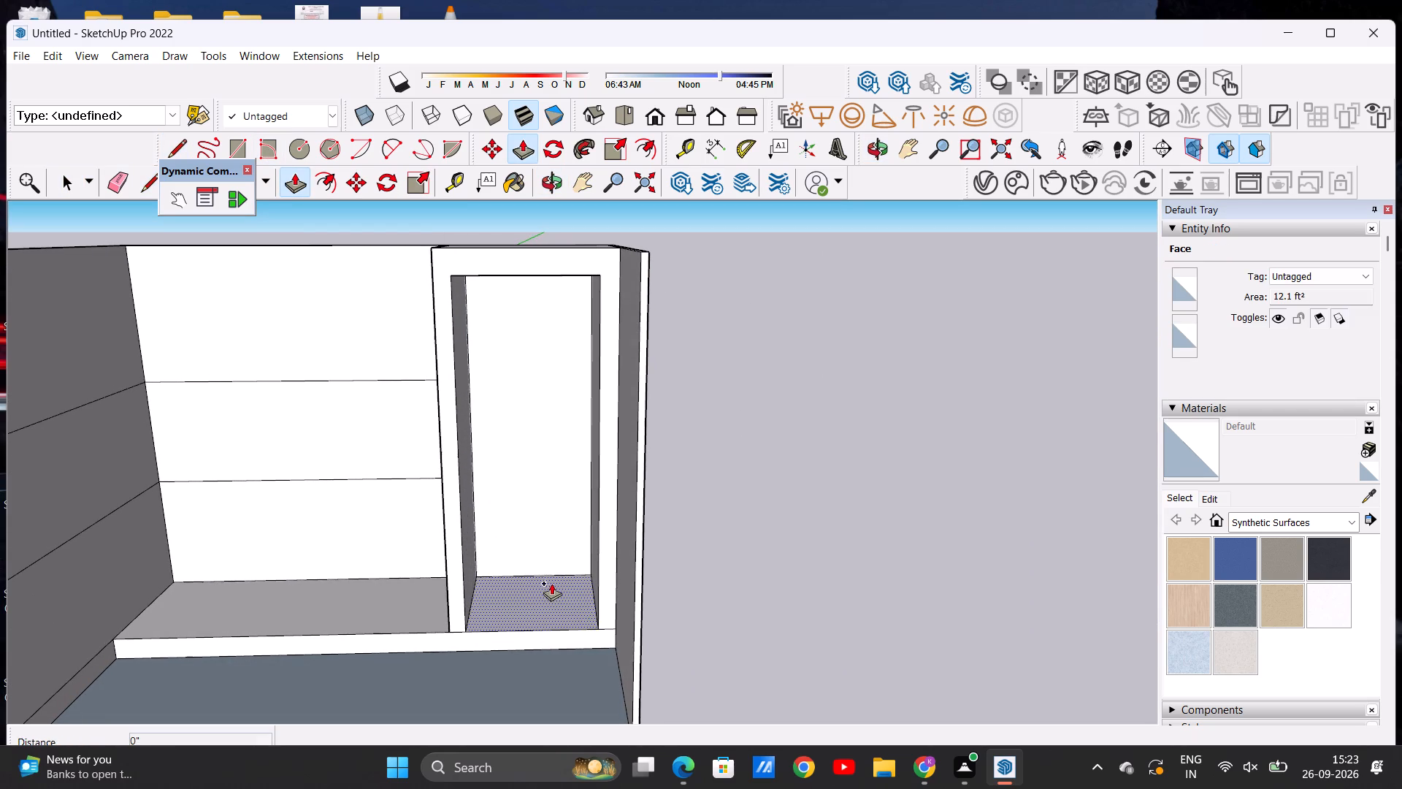
pyautogui.moveTo(558, 446); pyautogui.dragTo(577, 397, button='middle')
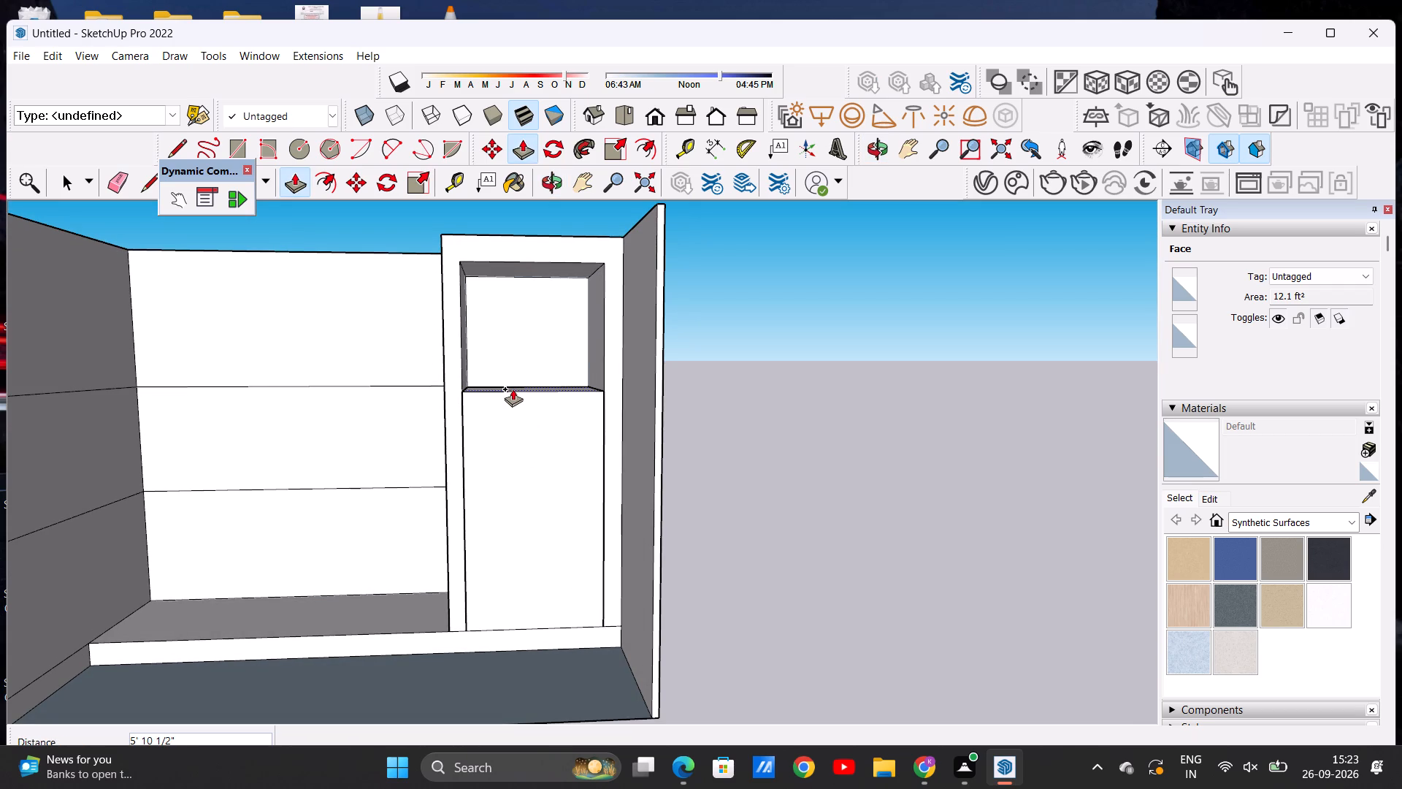
pyautogui.click(513, 389)
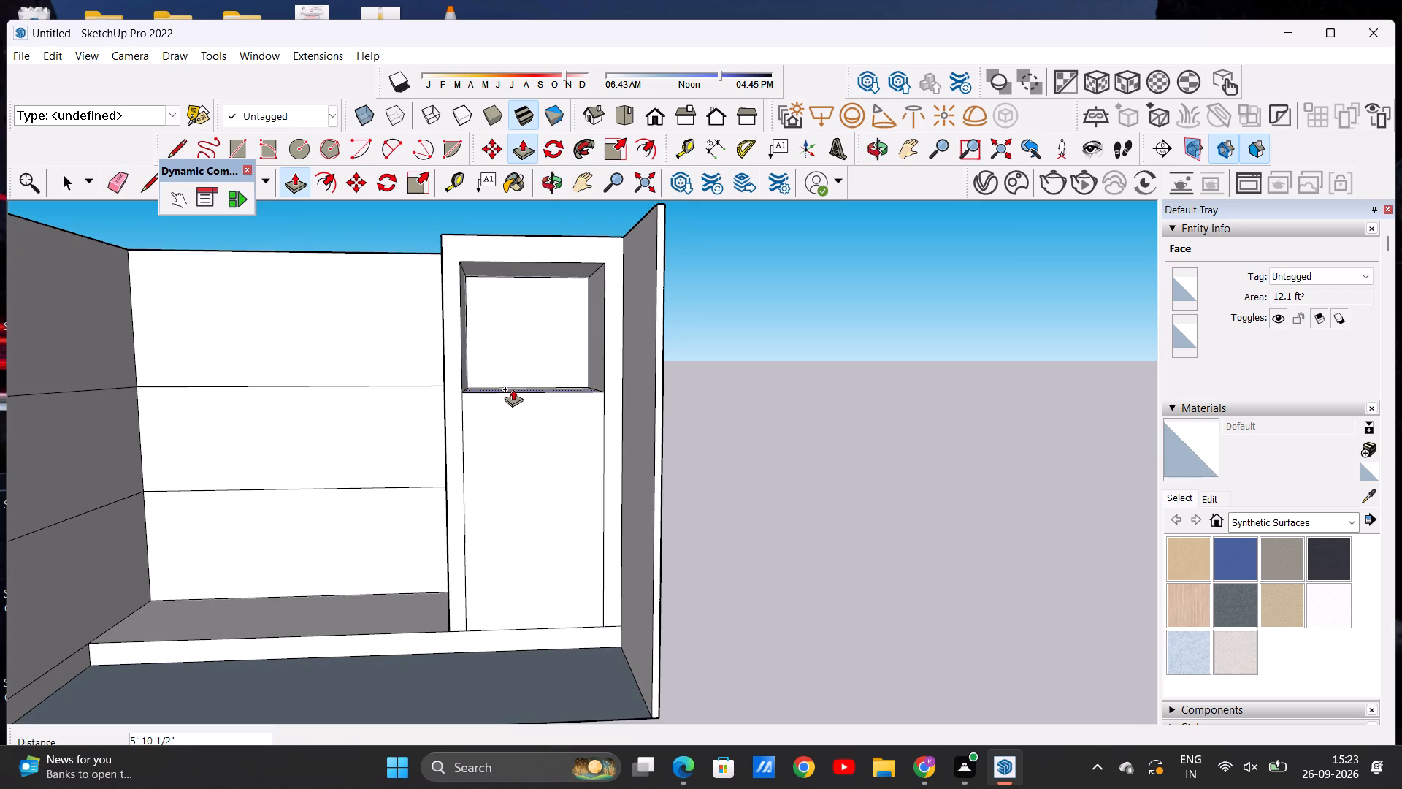
pyautogui.press('space')
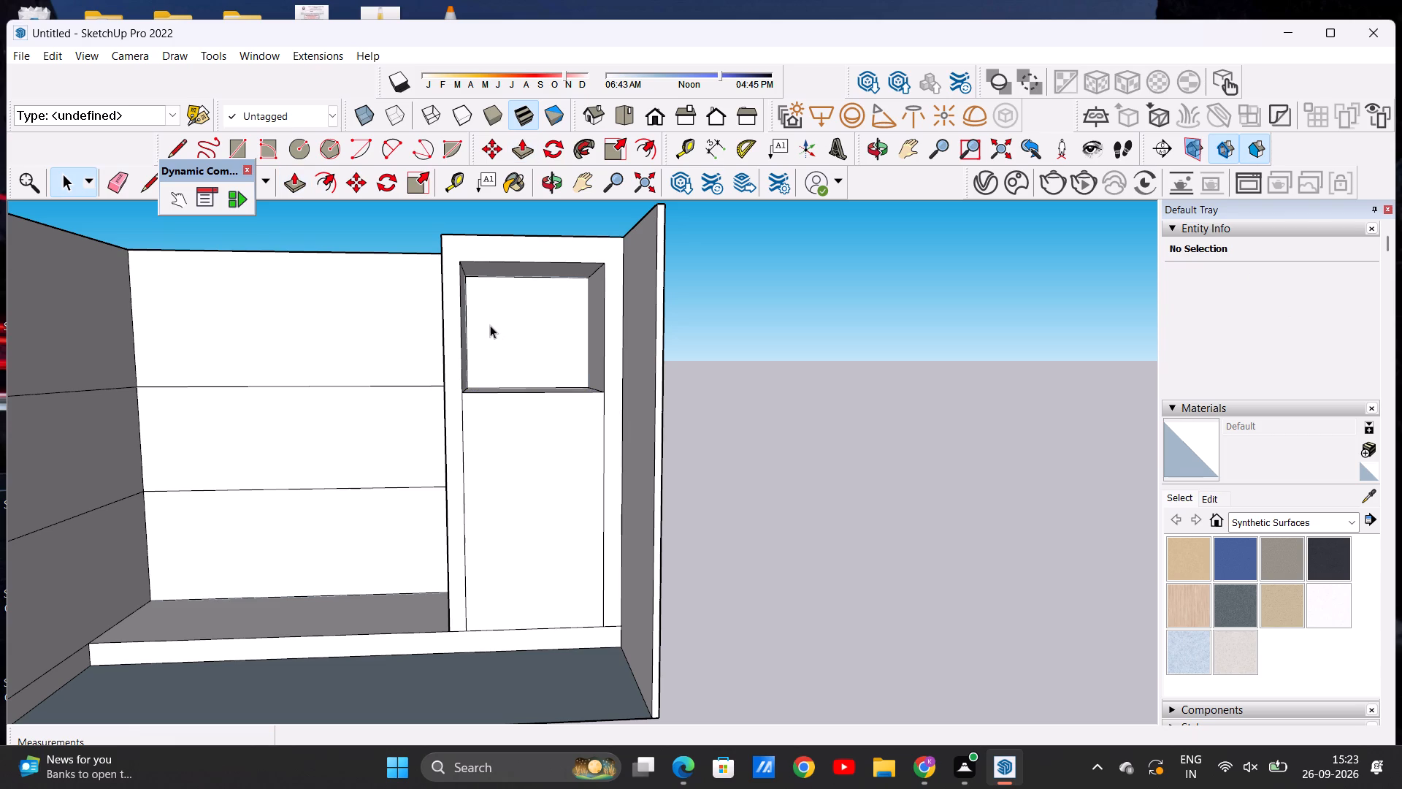
# Draw two closely spaced horizontal lines, each about 3' 5" long, across the tall unit's lower front panel between its side frames.
pyautogui.scroll(-2, 490, 325)
pyautogui.scroll(2, 518, 451)
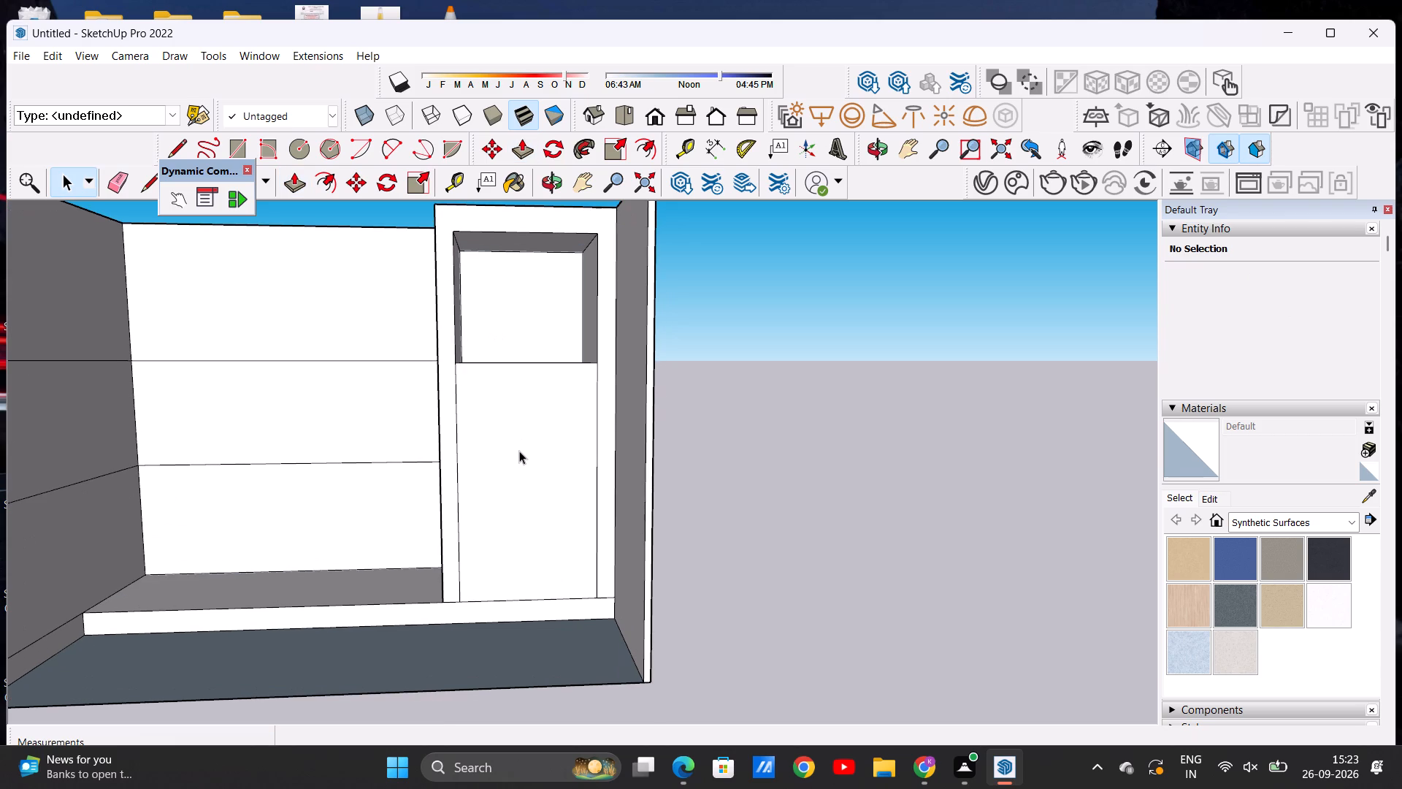
pyautogui.click(174, 145)
pyautogui.click(456, 468)
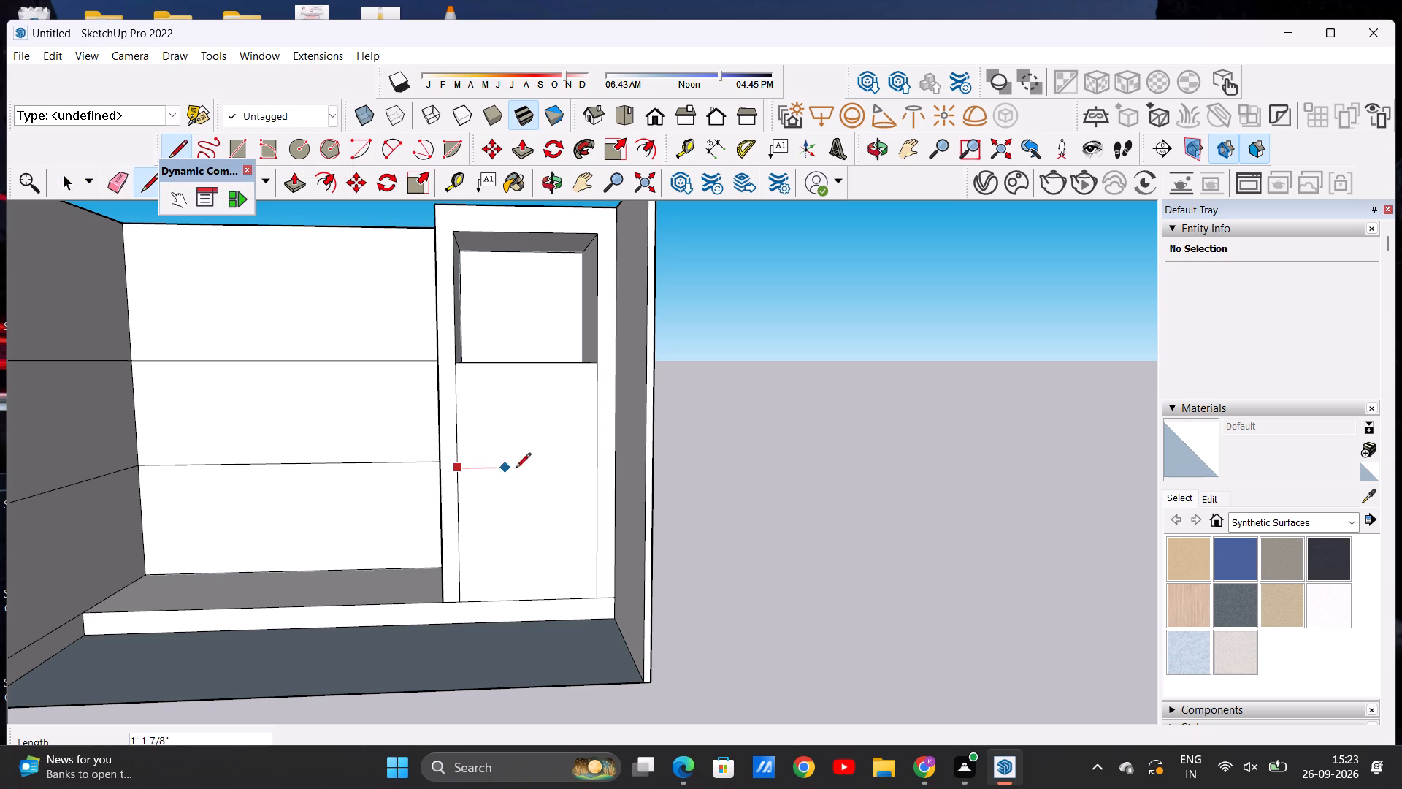
pyautogui.click(600, 469)
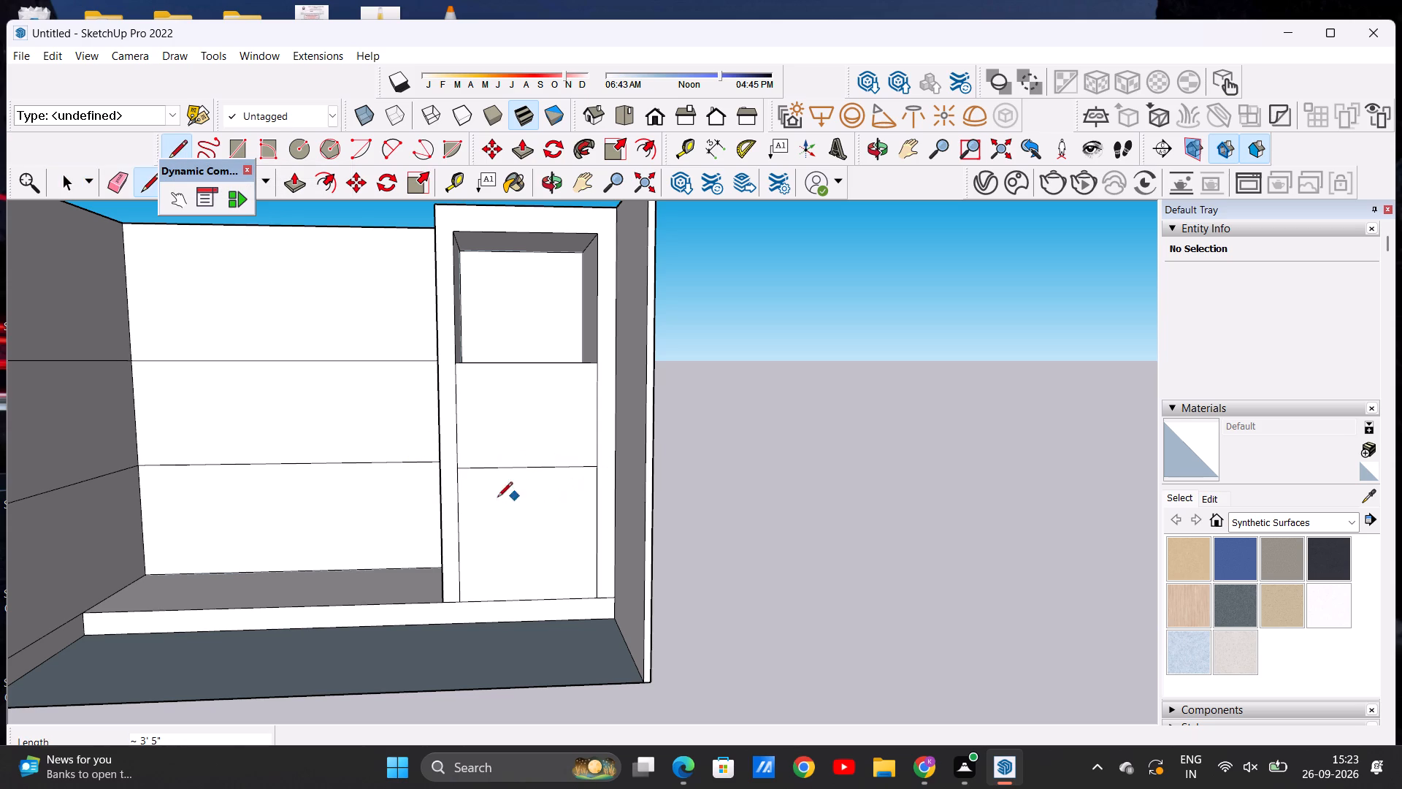
pyautogui.click(456, 487)
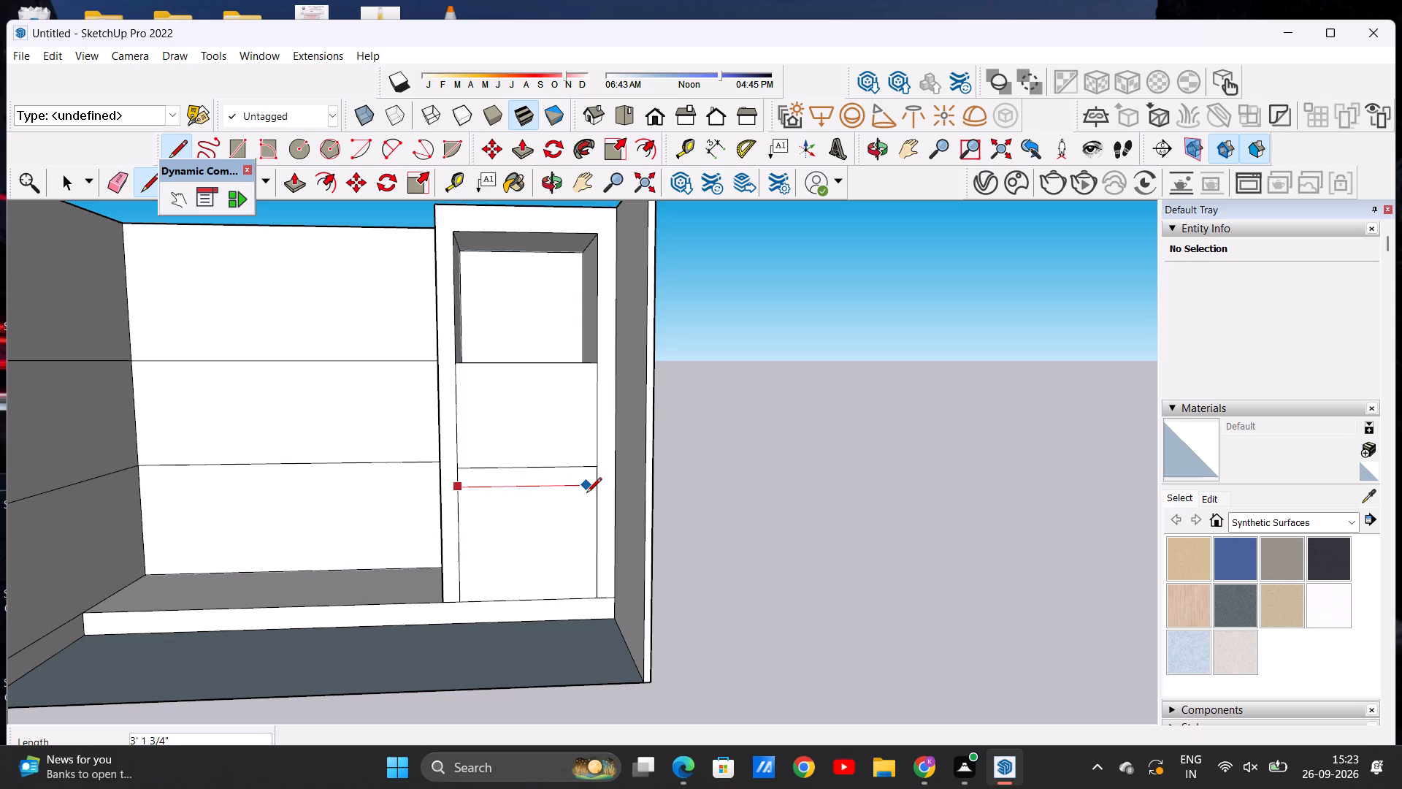
pyautogui.press('space')
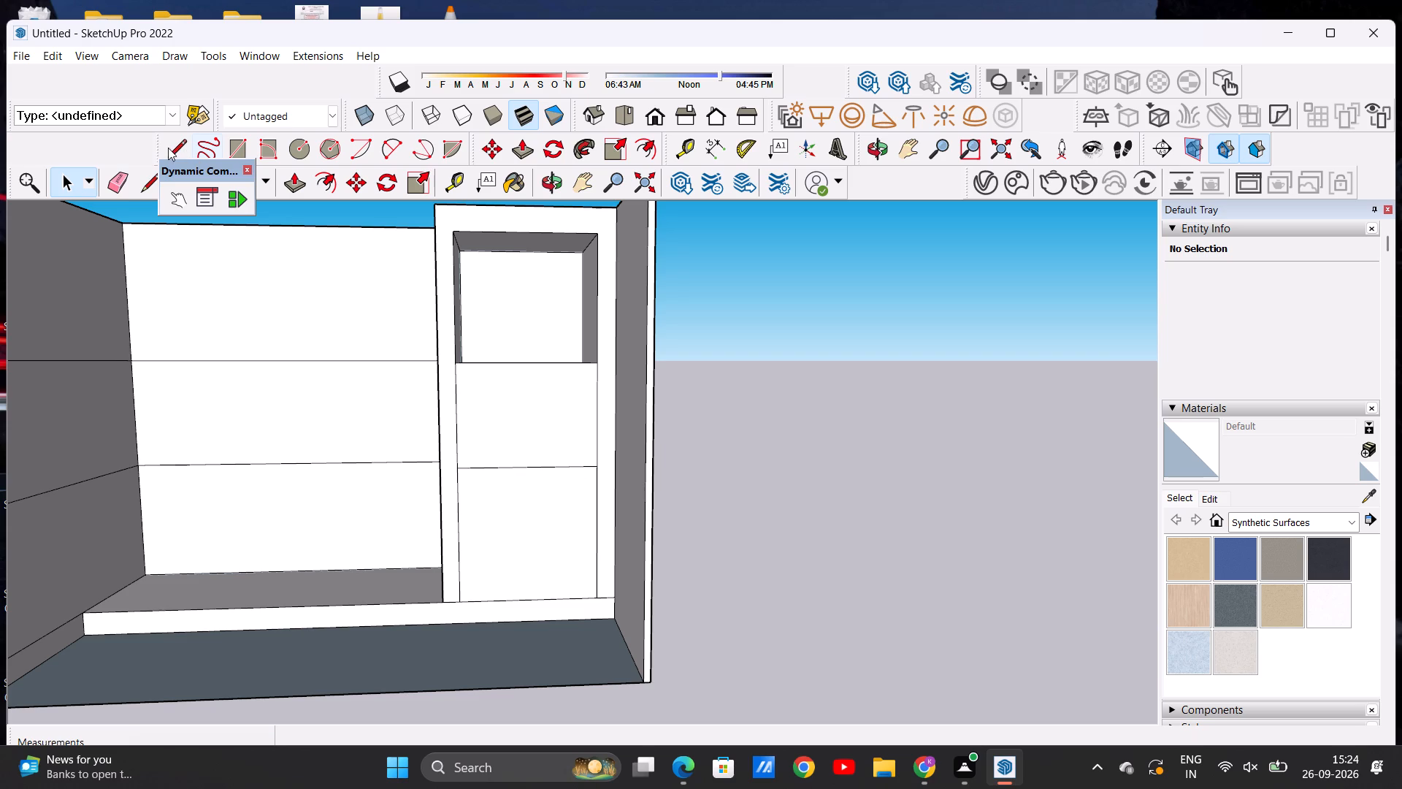
pyautogui.click(168, 148)
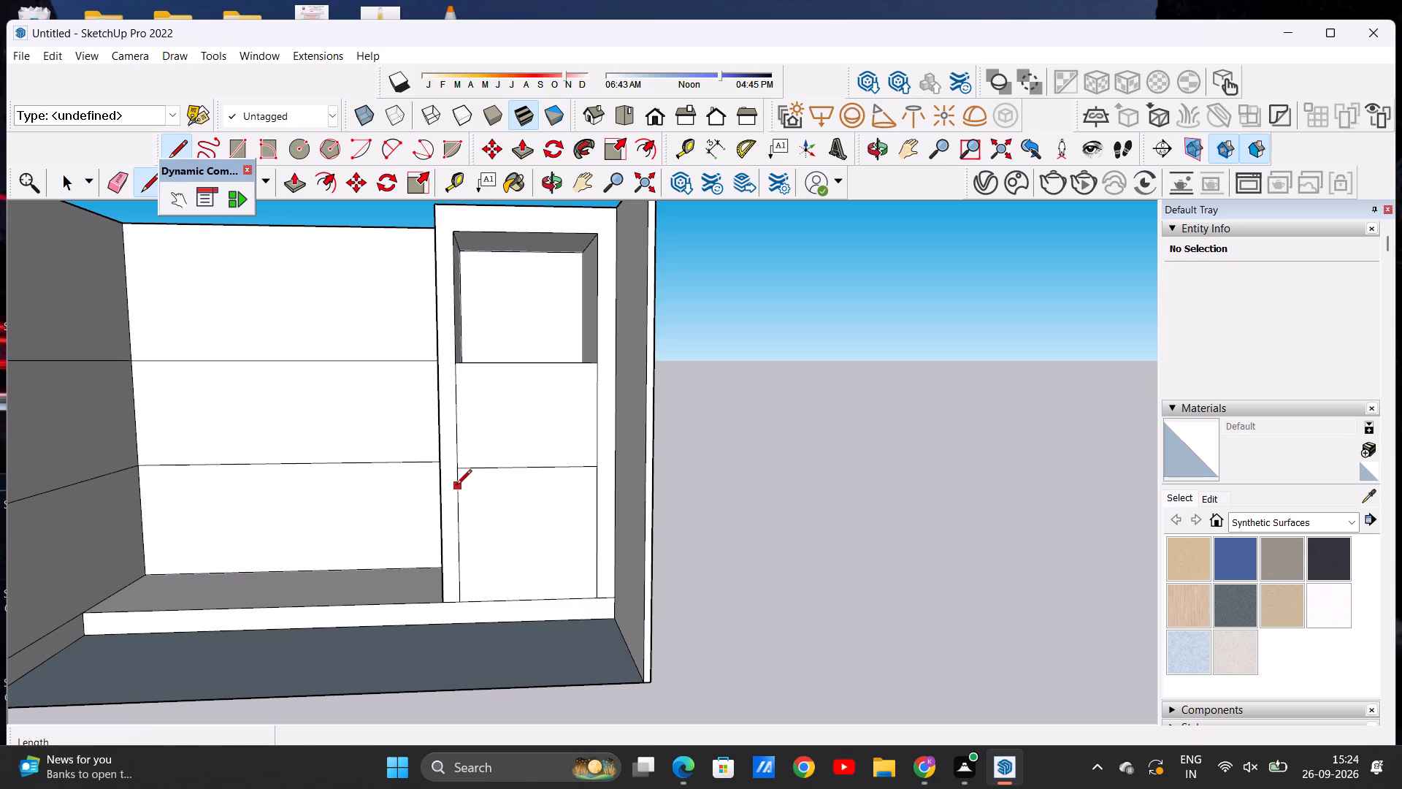
pyautogui.click(456, 484)
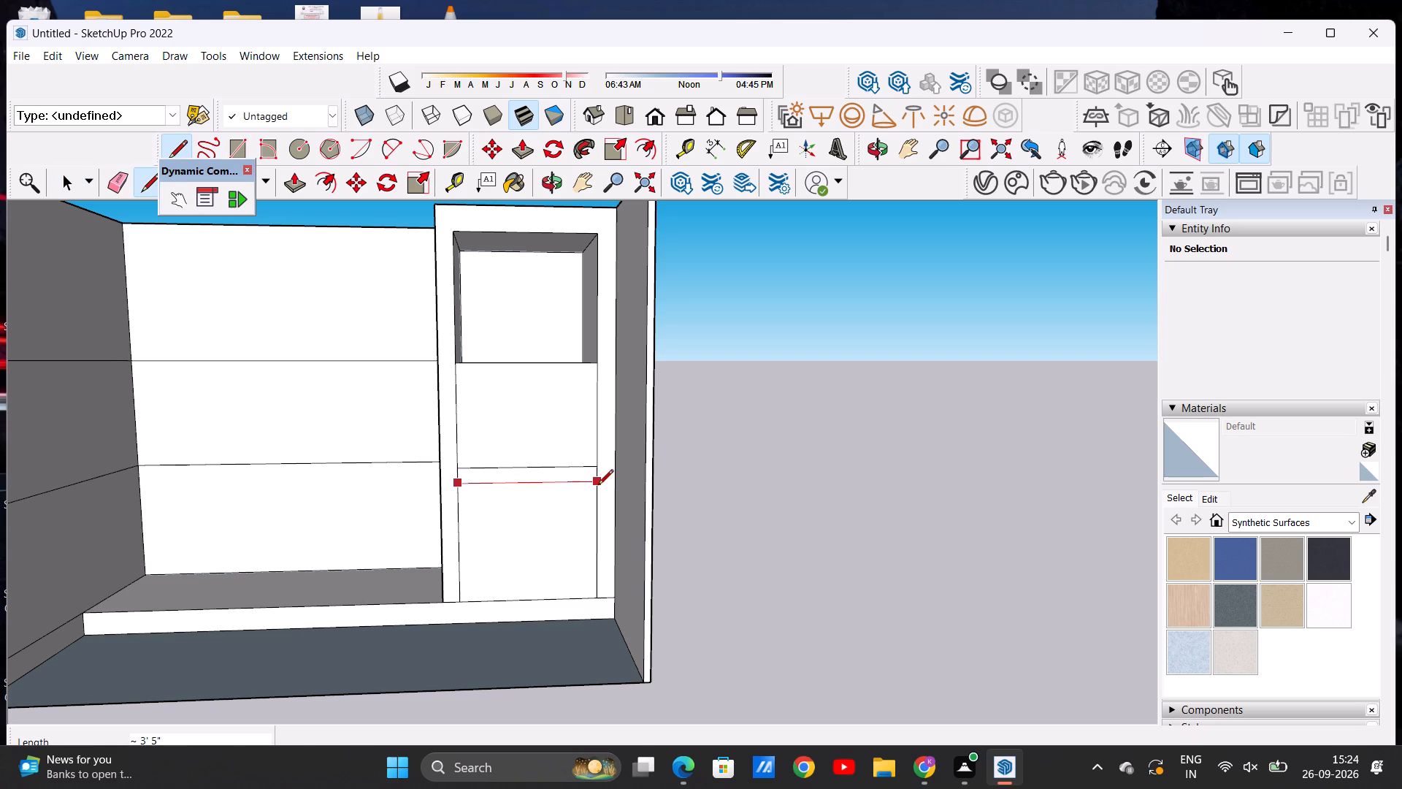
pyautogui.click(599, 483)
pyautogui.press('space')
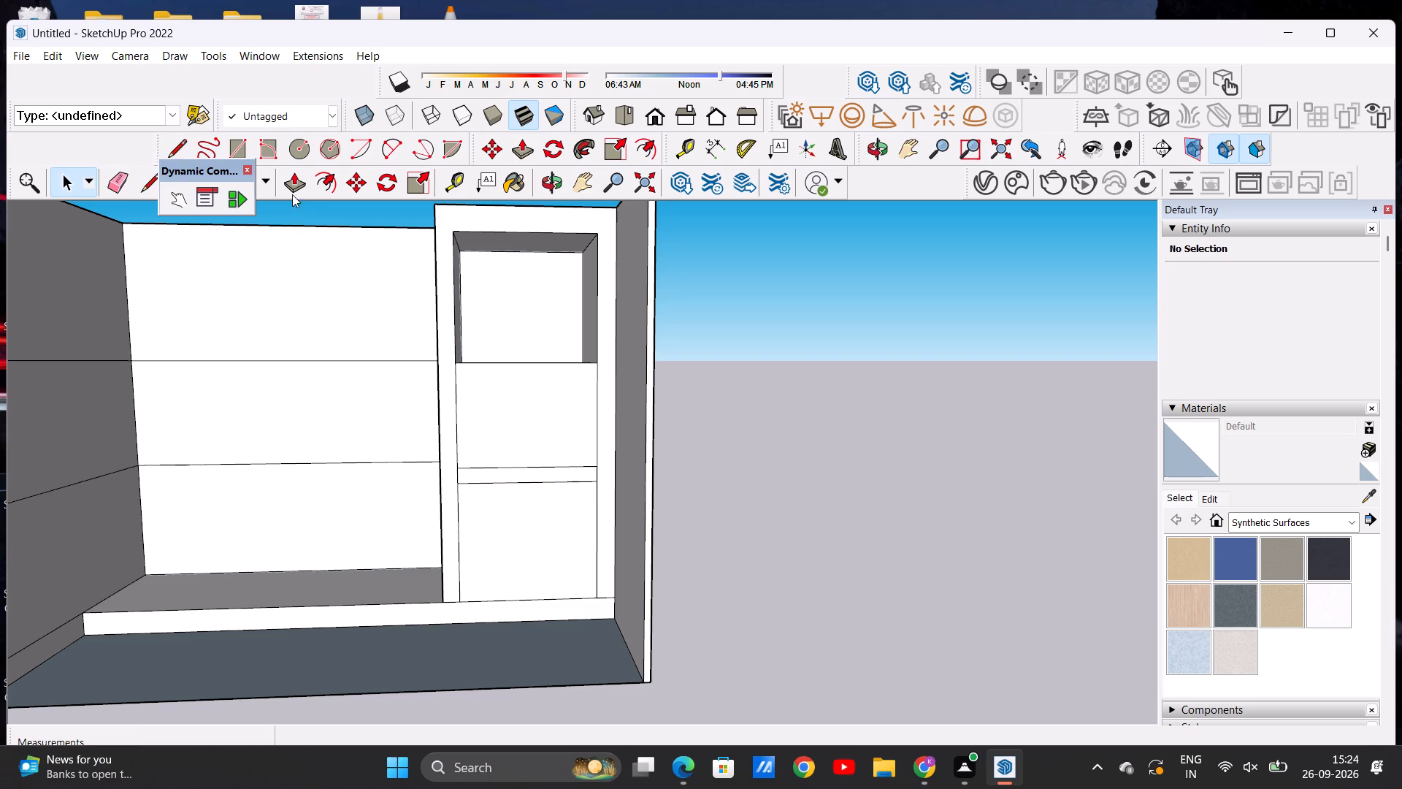
# Push/Pull the narrow strip across the tall unit's lower front panel inward by about 4" to form a recessed groove.
pyautogui.click(291, 190)
pyautogui.moveTo(308, 451); pyautogui.dragTo(391, 480, button='middle')
pyautogui.scroll(5, 513, 446)
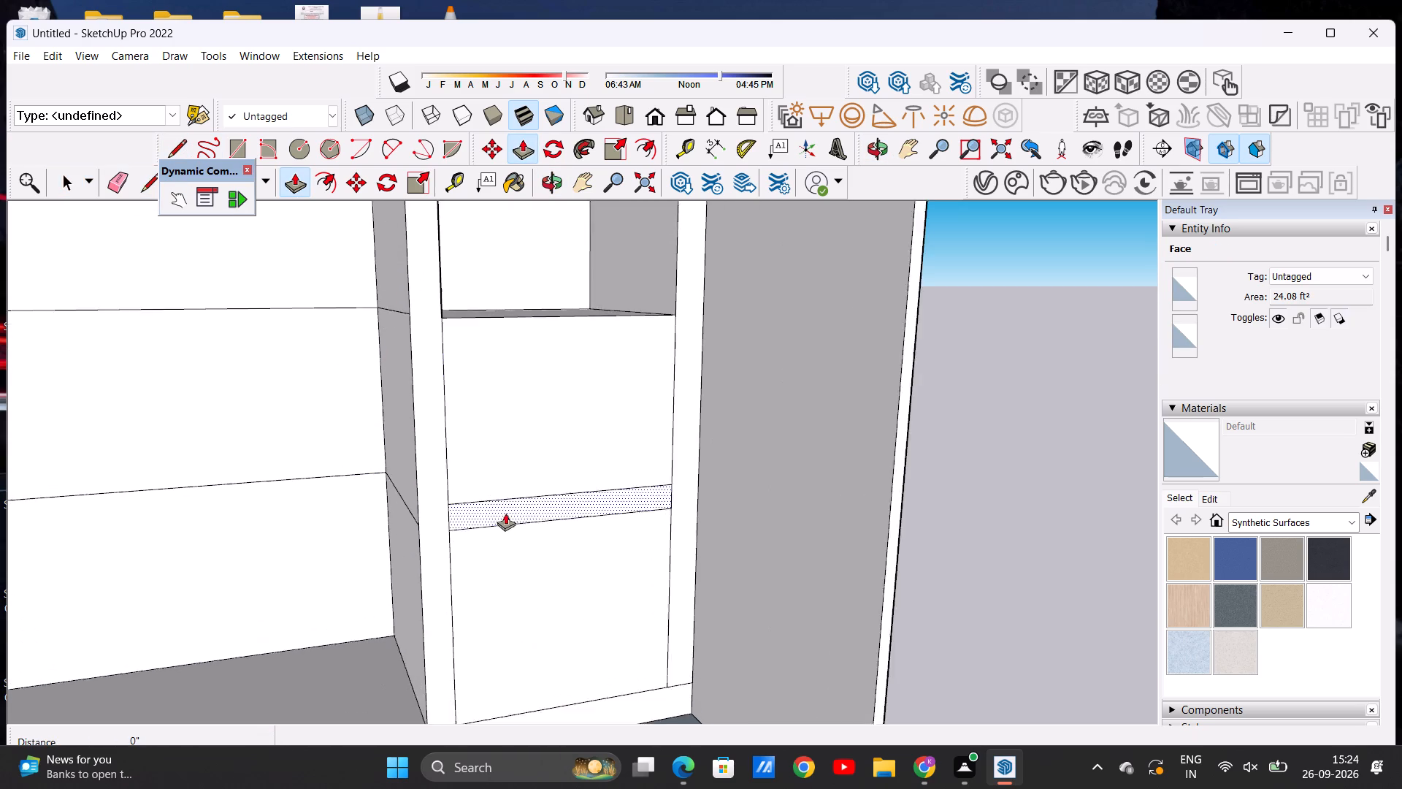
pyautogui.click(486, 505)
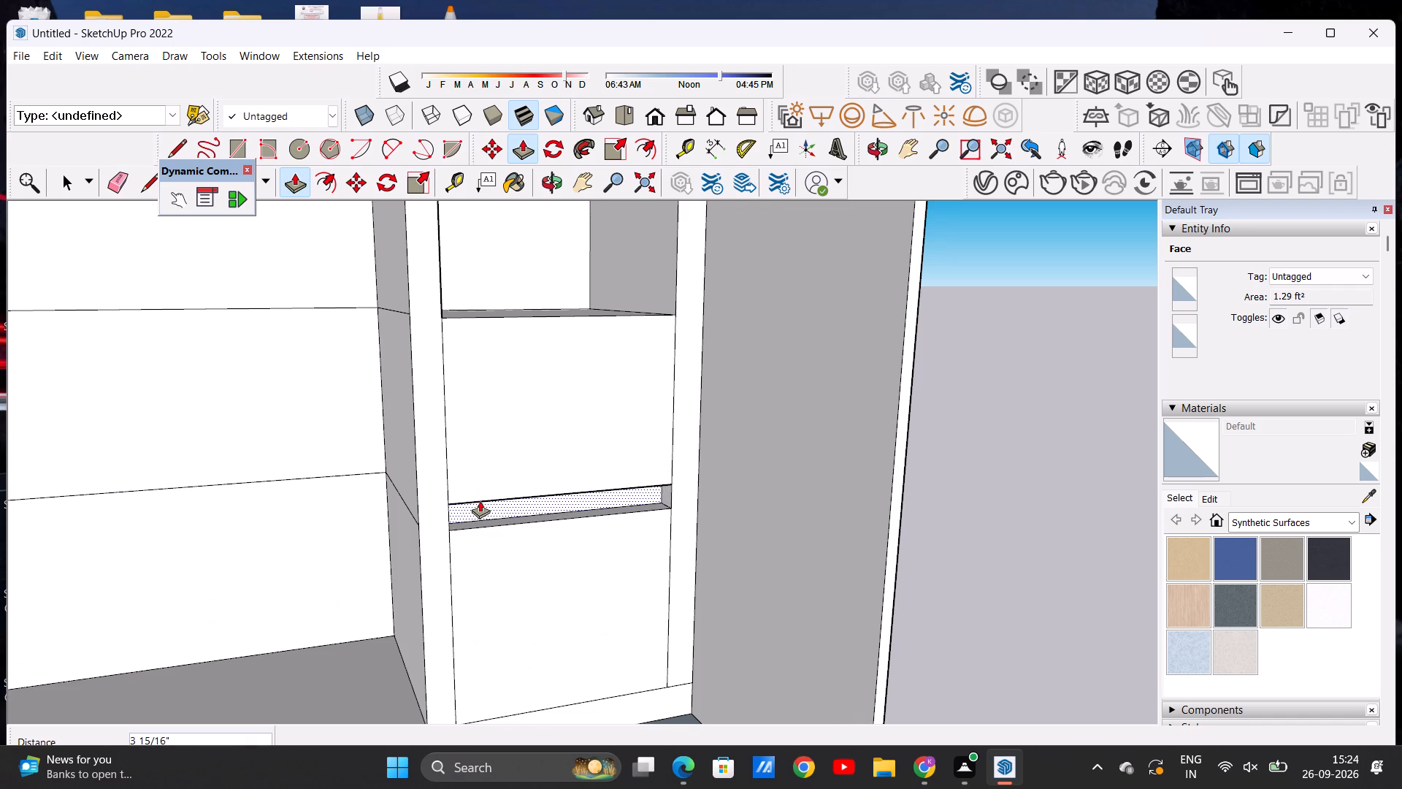
pyautogui.click(480, 500)
pyautogui.press('space')
# Examine the tall unit's recessed groove, upper niche and surrounding walls from several angles and distances.
pyautogui.moveTo(516, 466); pyautogui.dragTo(463, 468, button='middle')
pyautogui.middleClick(463, 468)
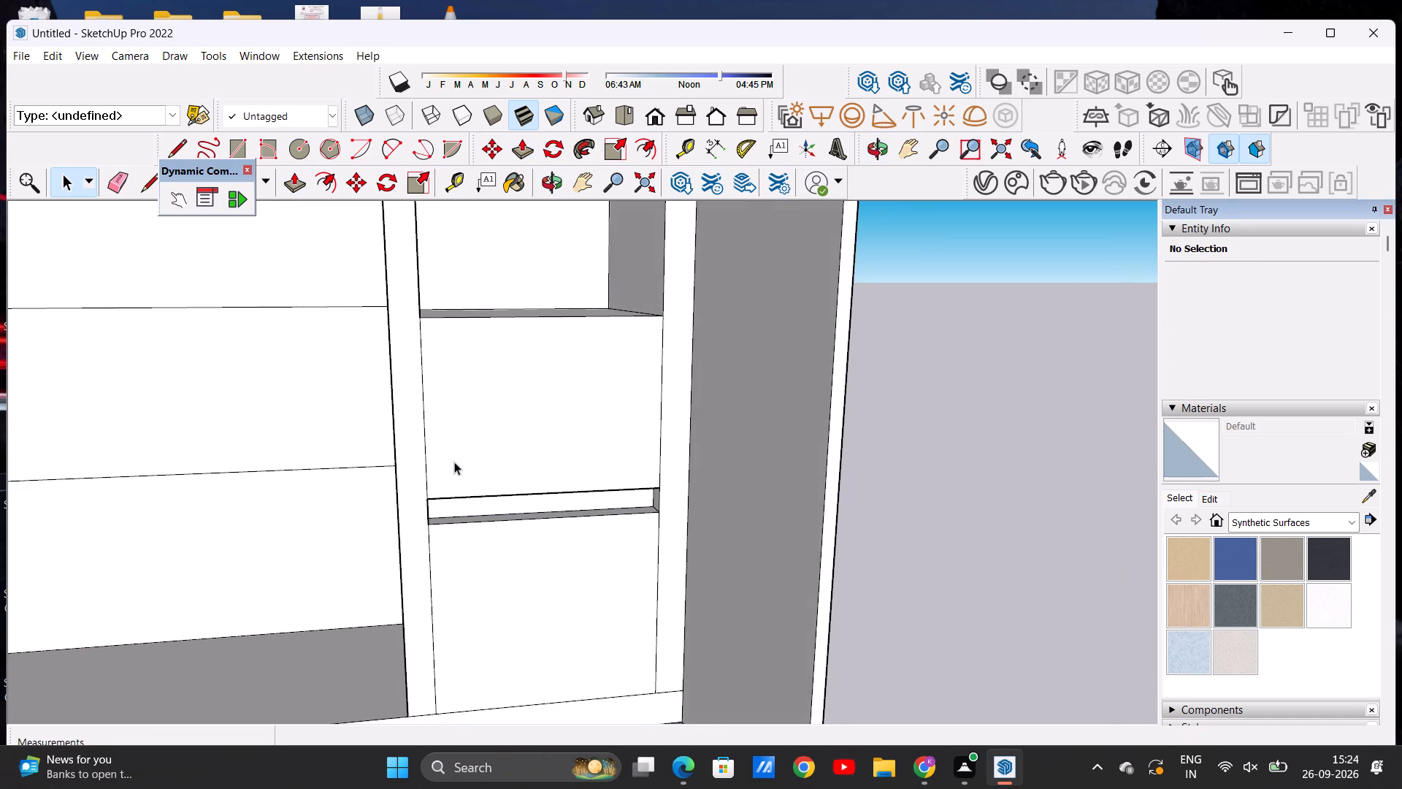
pyautogui.scroll(-10, 451, 459)
pyautogui.moveTo(481, 505); pyautogui.dragTo(453, 524, button='middle')
pyautogui.scroll(-4, 451, 518)
pyautogui.scroll(4, 483, 405)
pyautogui.moveTo(460, 533); pyautogui.dragTo(467, 491, button='middle')
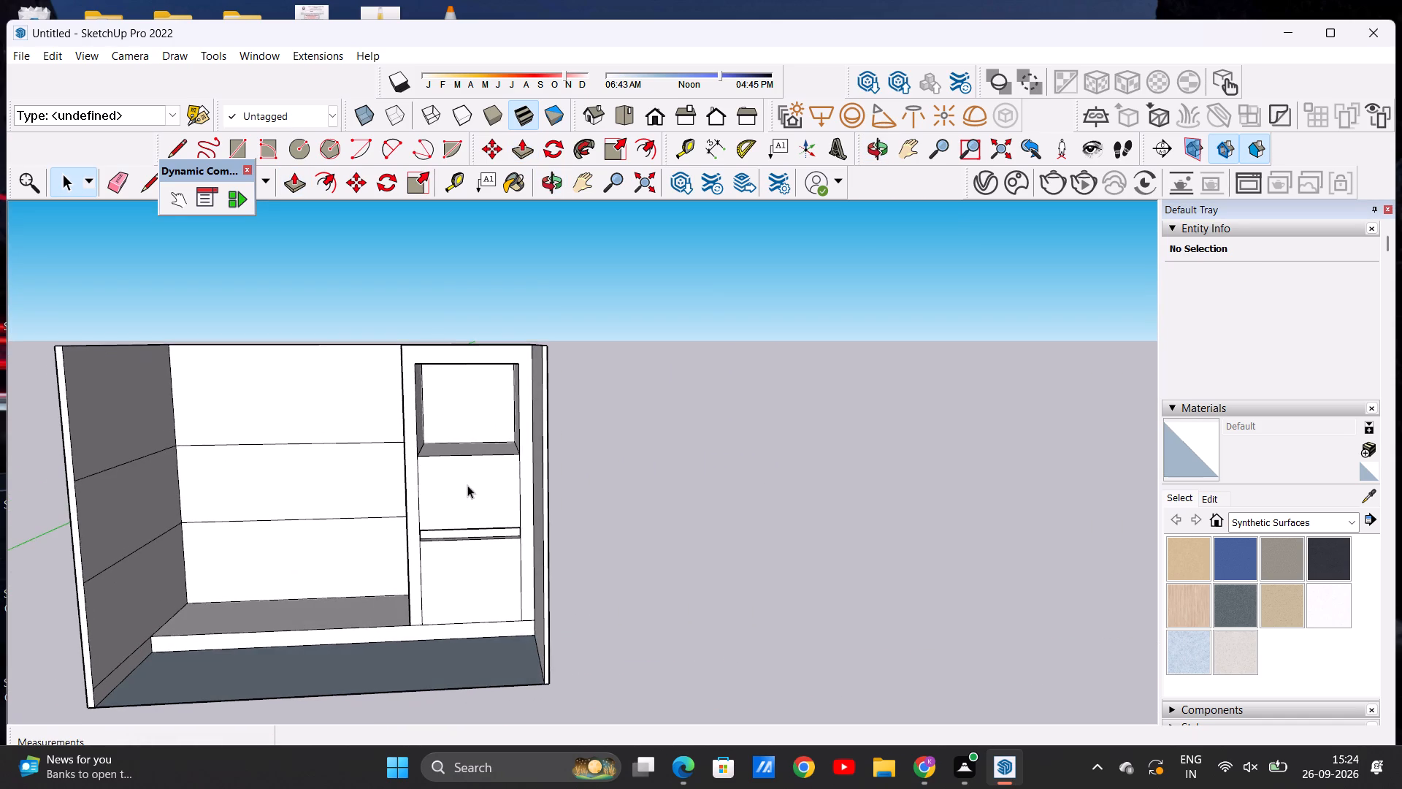
pyautogui.scroll(-2, 467, 485)
pyautogui.scroll(1, 475, 495)
pyautogui.scroll(-1, 473, 489)
pyautogui.moveTo(468, 543); pyautogui.dragTo(468, 510, button='middle')
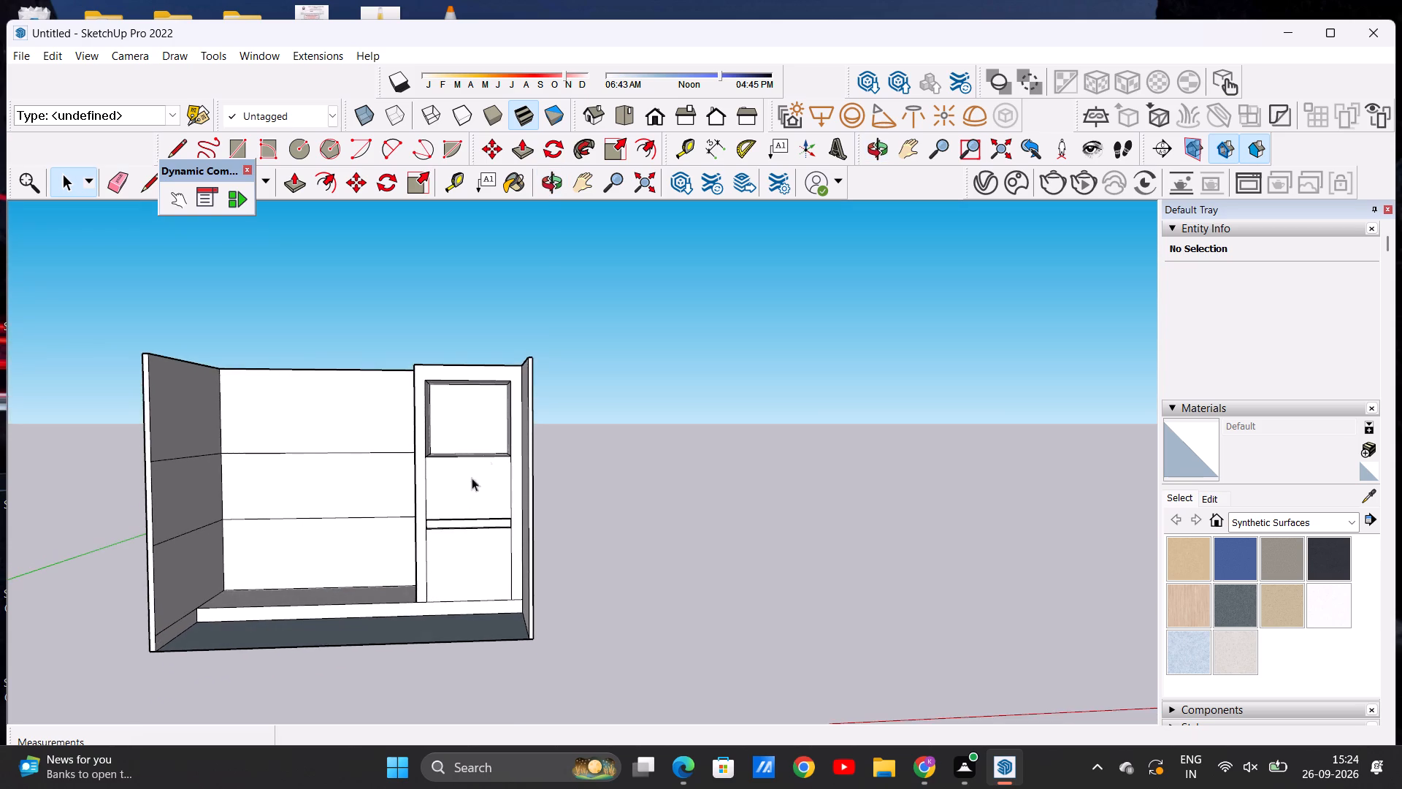
pyautogui.scroll(3, 484, 454)
pyautogui.scroll(-3, 451, 479)
pyautogui.moveTo(441, 491); pyautogui.dragTo(432, 506, button='middle')
pyautogui.scroll(3, 460, 488)
pyautogui.moveTo(446, 520); pyautogui.dragTo(455, 500, button='middle')
pyautogui.scroll(1, 453, 520)
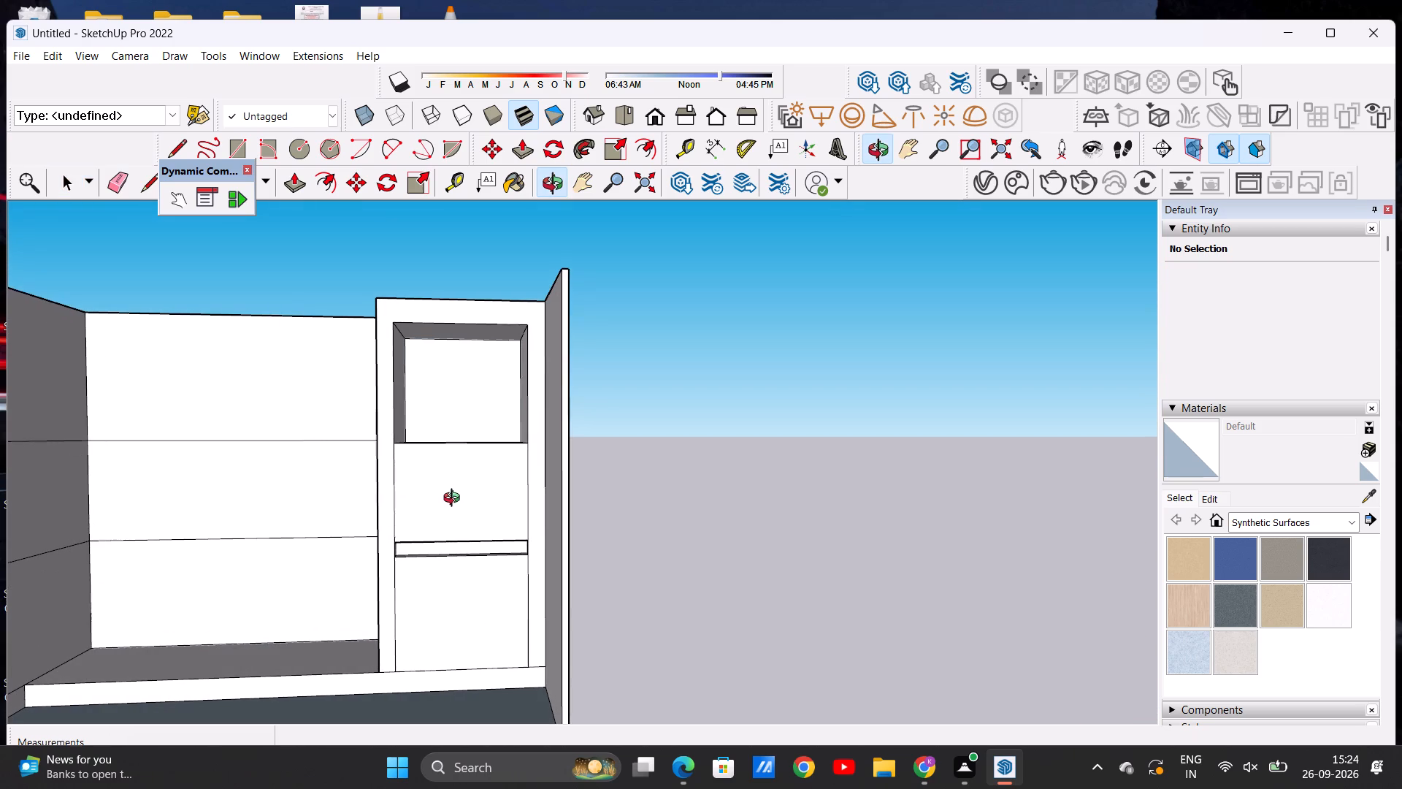
pyautogui.moveTo(455, 500); pyautogui.dragTo(456, 500, button='middle')
pyautogui.scroll(-6, 432, 531)
pyautogui.scroll(-1, 453, 473)
pyautogui.scroll(3, 453, 428)
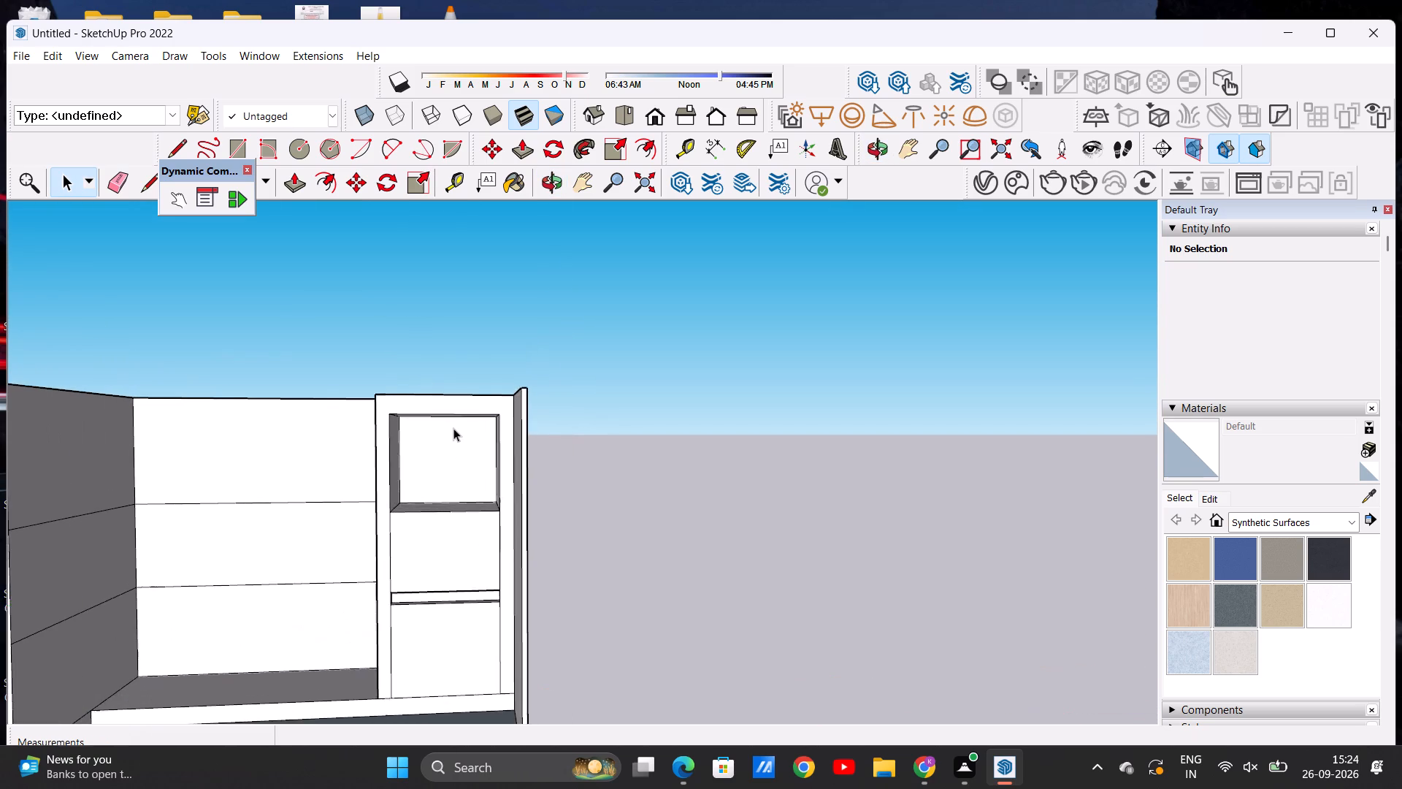
pyautogui.scroll(2, 453, 428)
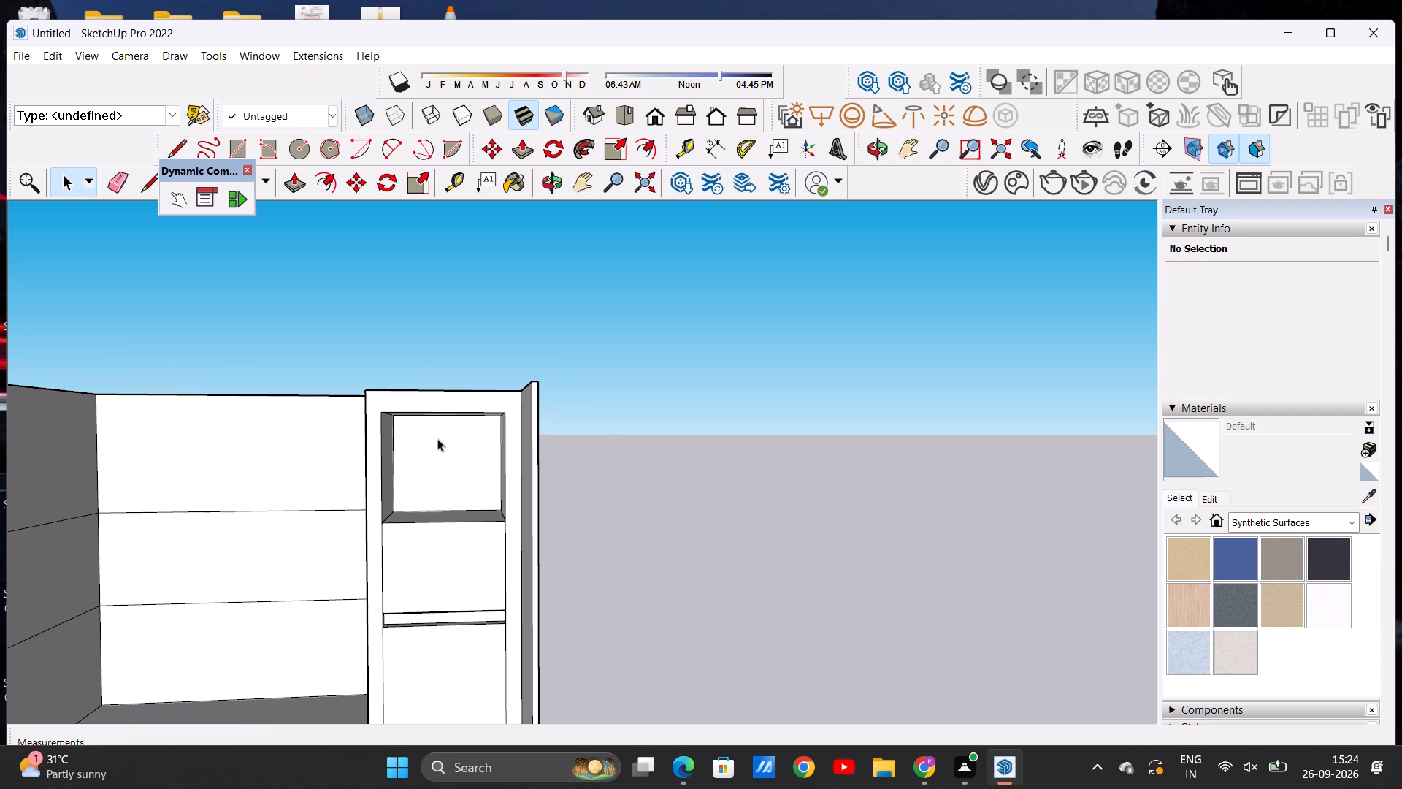
pyautogui.scroll(1, 441, 523)
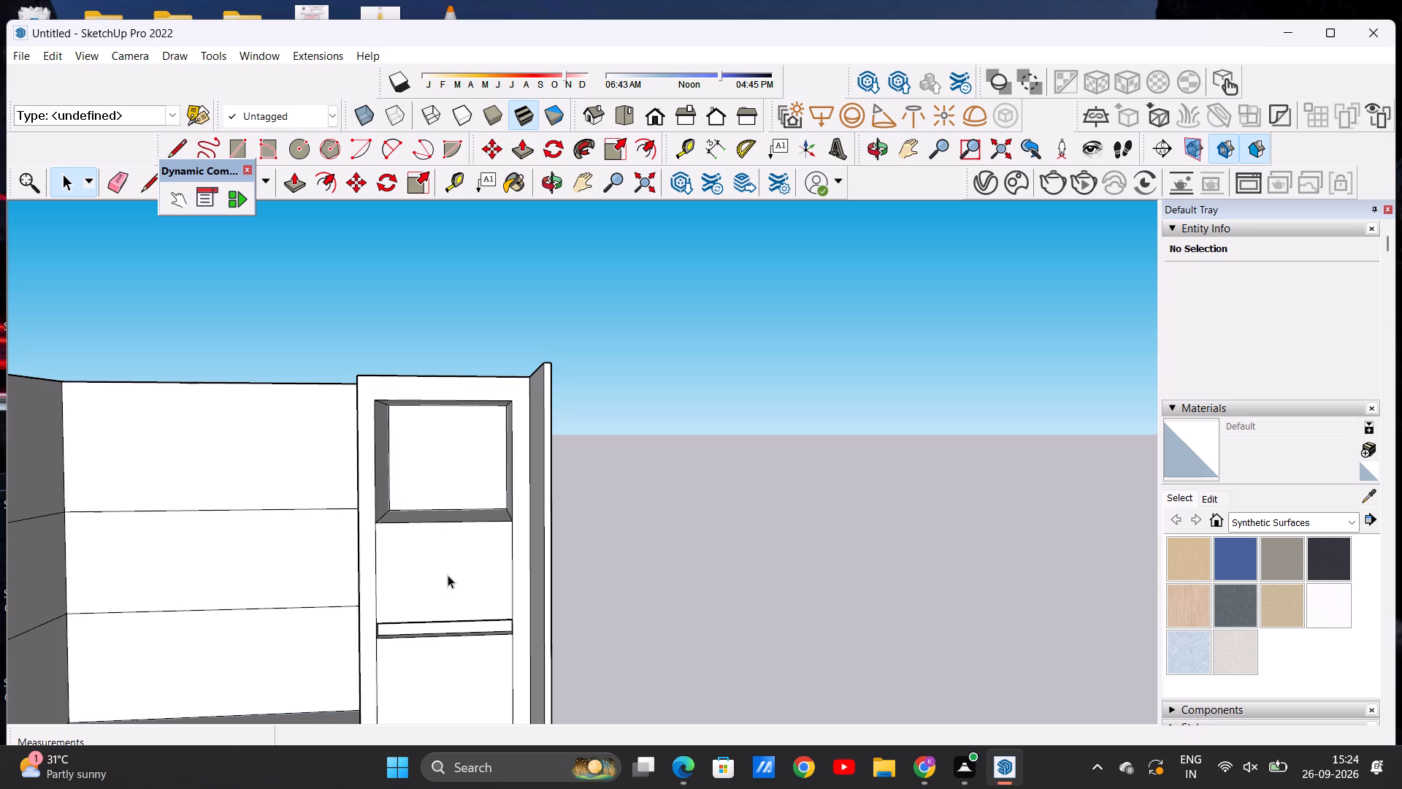
pyautogui.scroll(-3, 453, 466)
pyautogui.scroll(1, 407, 571)
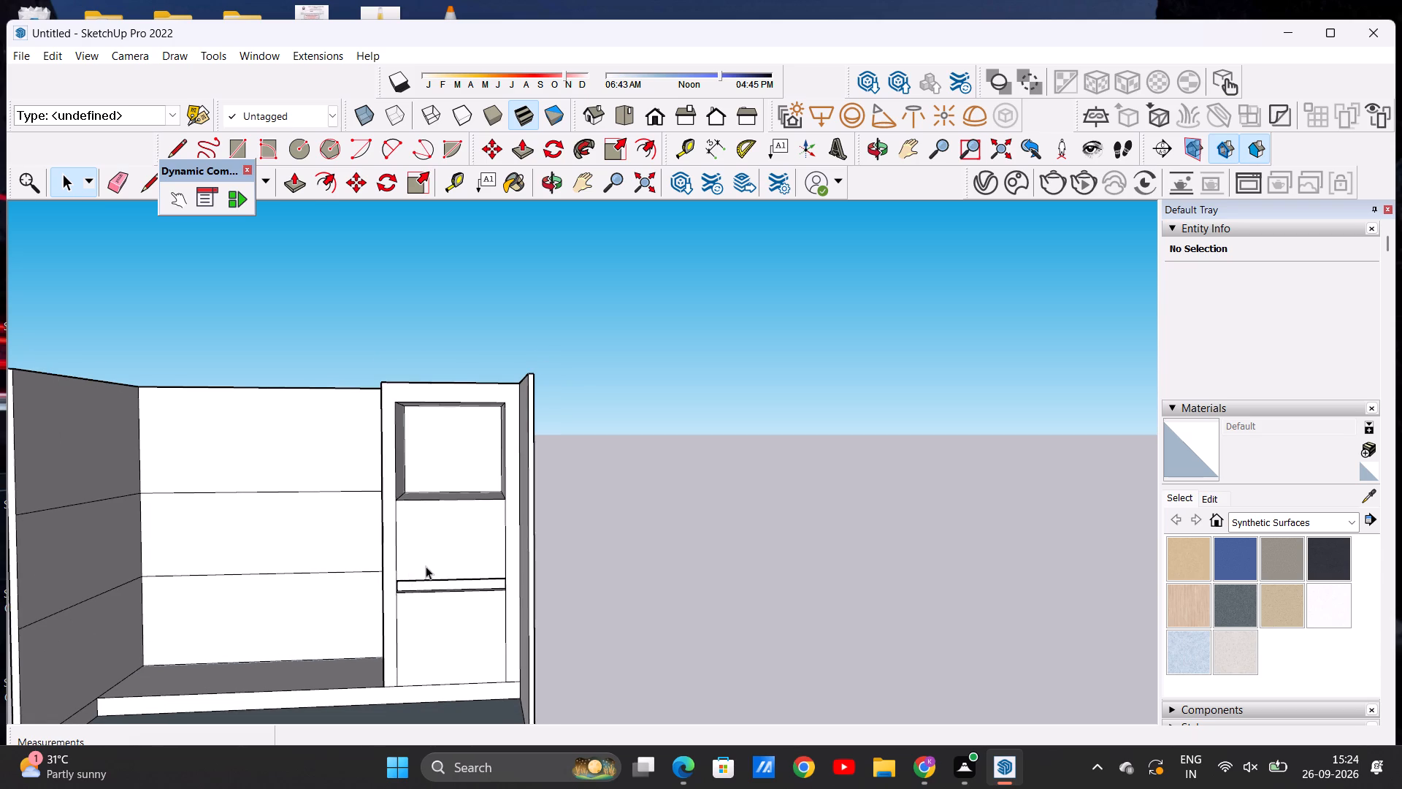
pyautogui.scroll(1, 426, 566)
pyautogui.scroll(-1, 447, 555)
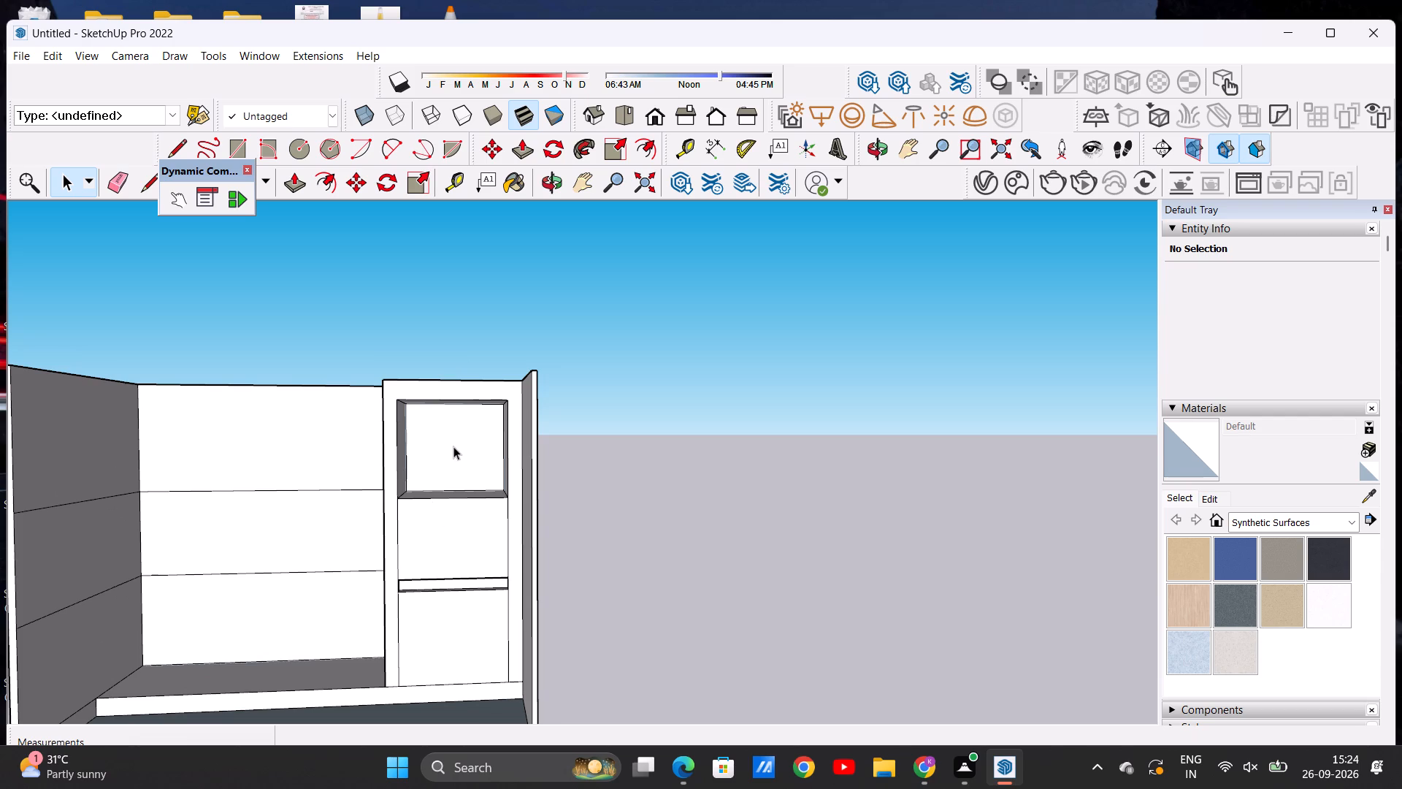
# Push/Pull the upper niche's back face outward by 3' 6 1/2", flush with the tall-unit frame's front.
pyautogui.moveTo(454, 449); pyautogui.dragTo(478, 500, button='middle')
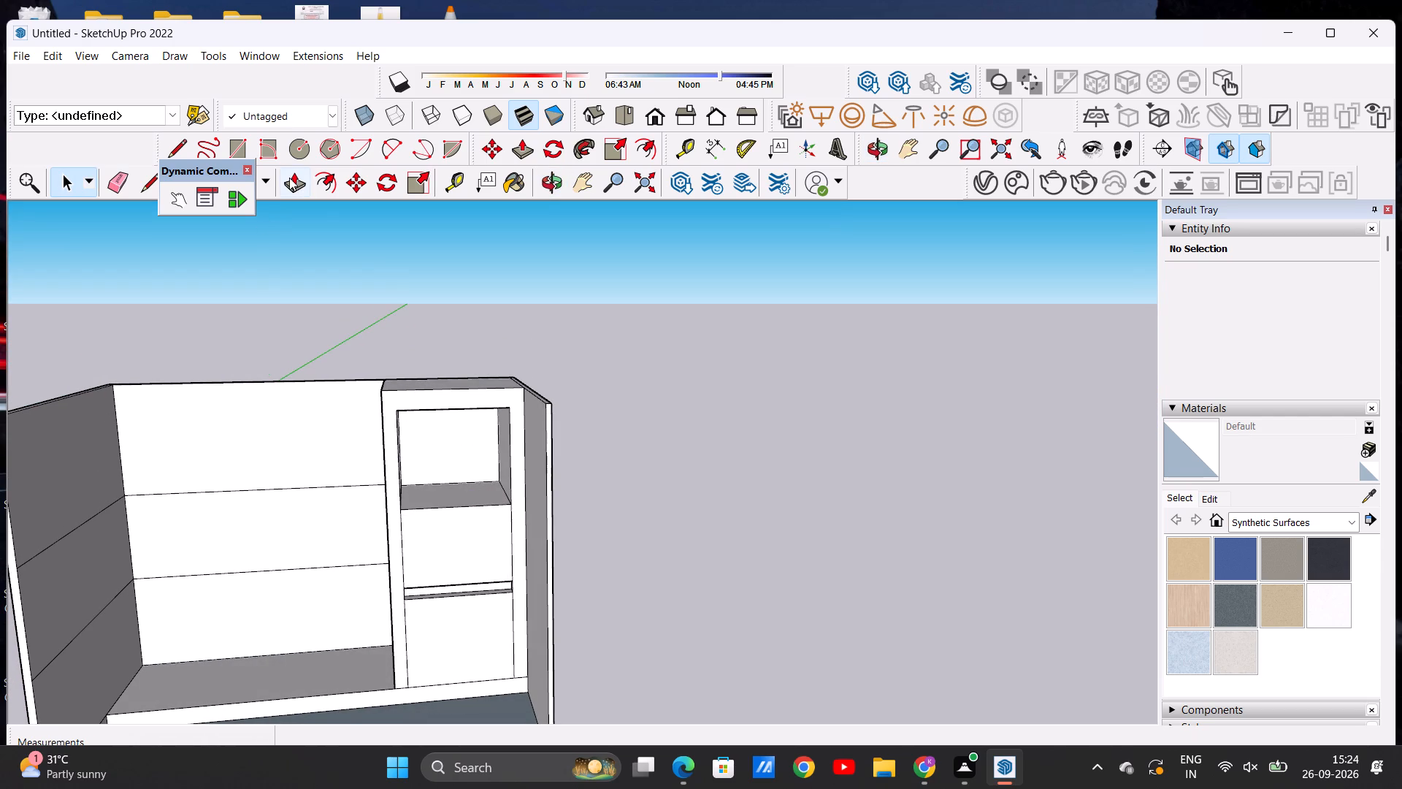
pyautogui.click(289, 178)
pyautogui.click(433, 441)
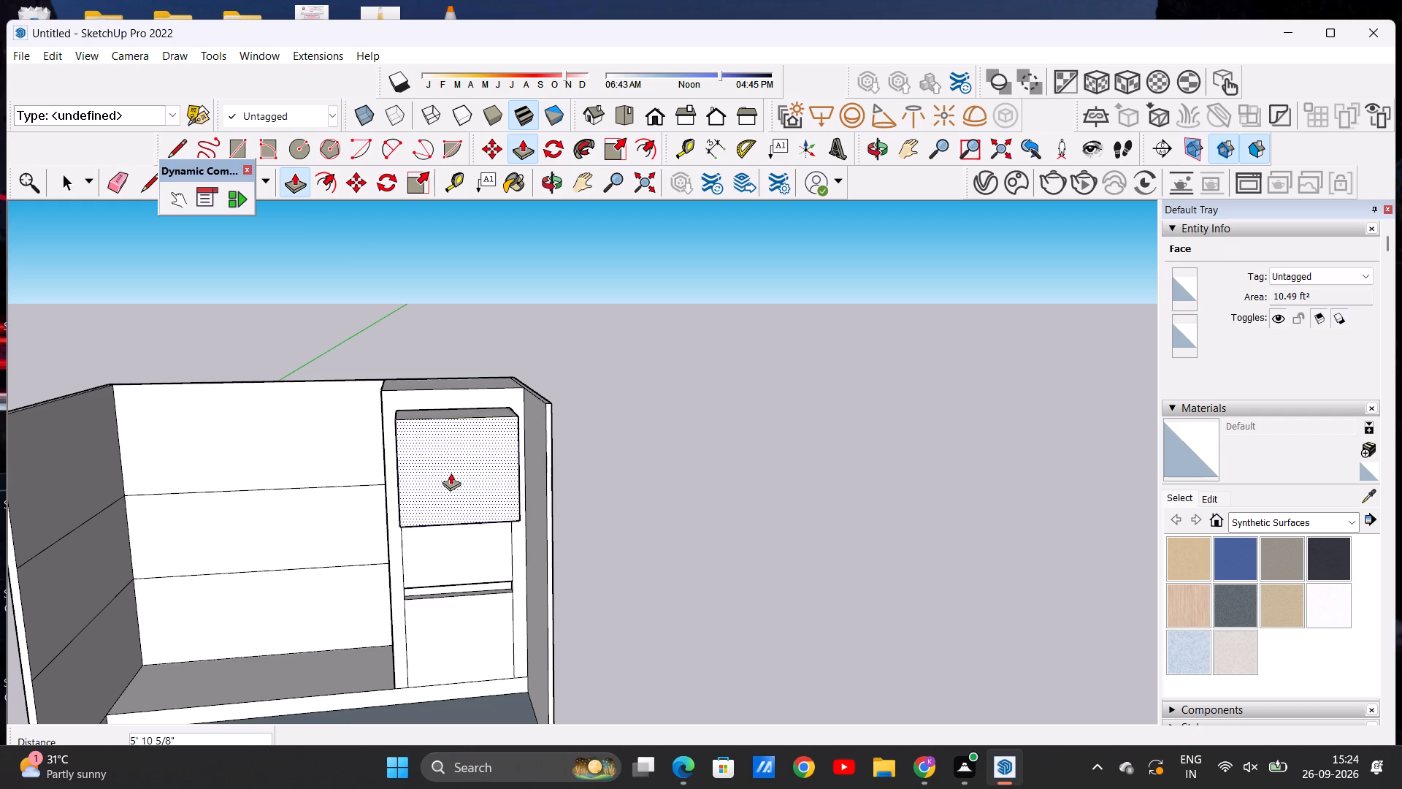
pyautogui.click(399, 409)
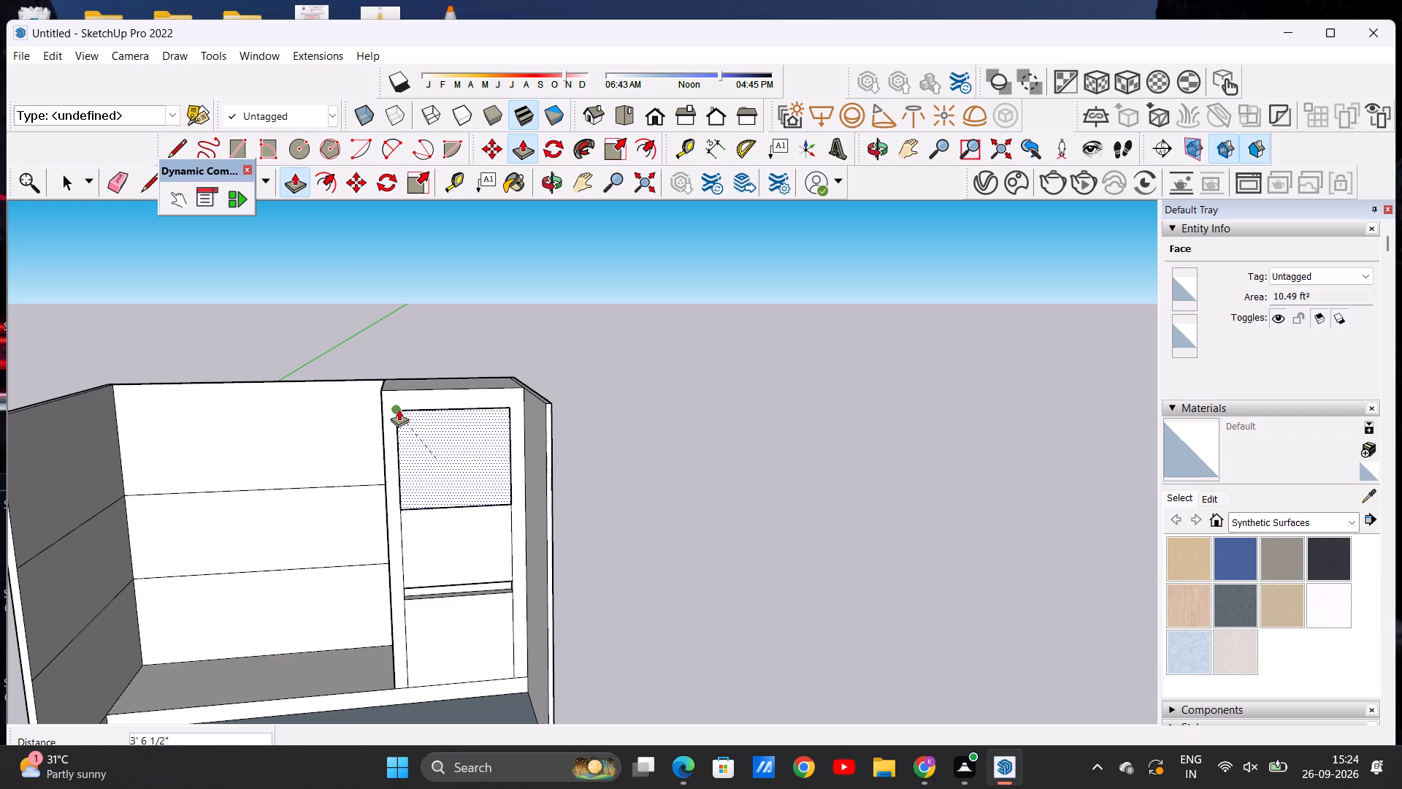
pyautogui.press('space')
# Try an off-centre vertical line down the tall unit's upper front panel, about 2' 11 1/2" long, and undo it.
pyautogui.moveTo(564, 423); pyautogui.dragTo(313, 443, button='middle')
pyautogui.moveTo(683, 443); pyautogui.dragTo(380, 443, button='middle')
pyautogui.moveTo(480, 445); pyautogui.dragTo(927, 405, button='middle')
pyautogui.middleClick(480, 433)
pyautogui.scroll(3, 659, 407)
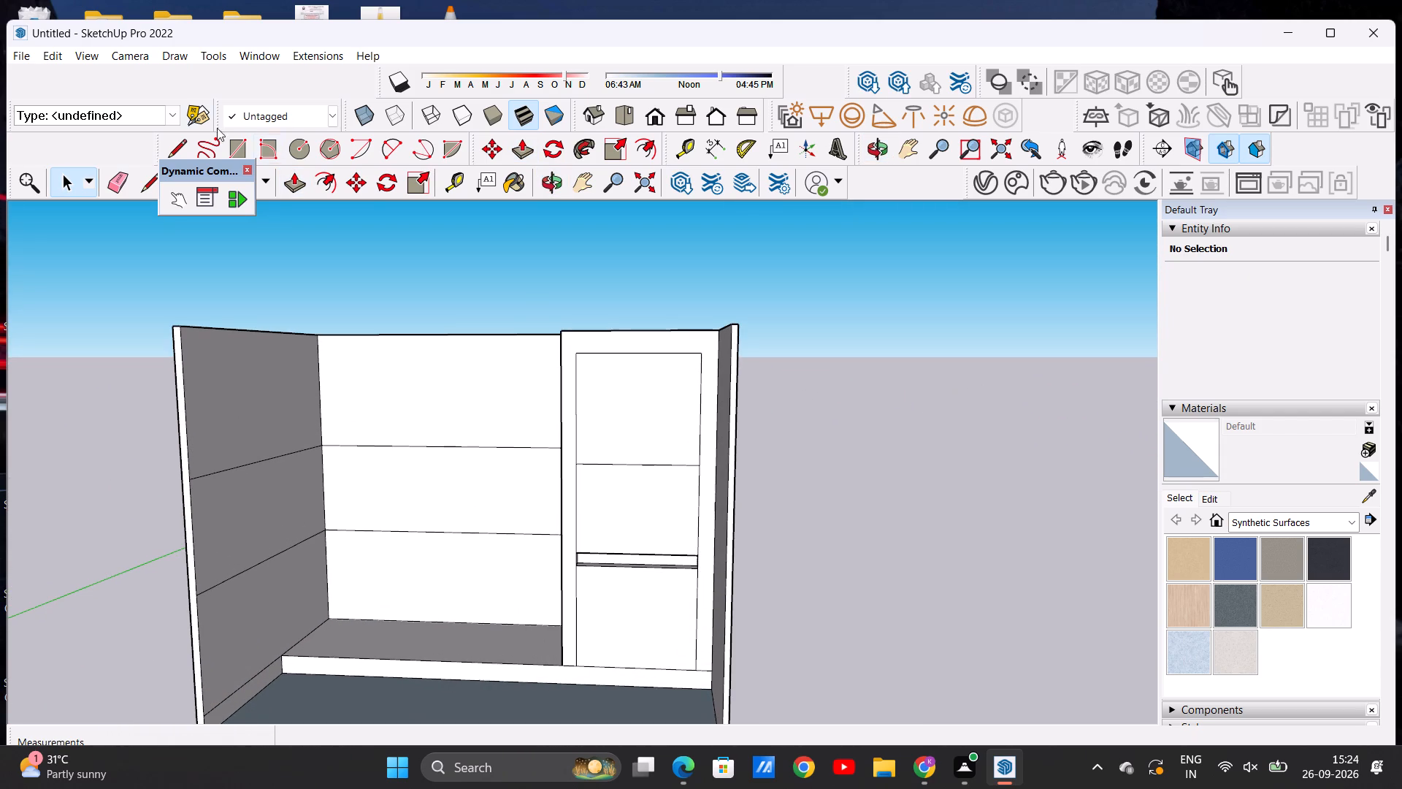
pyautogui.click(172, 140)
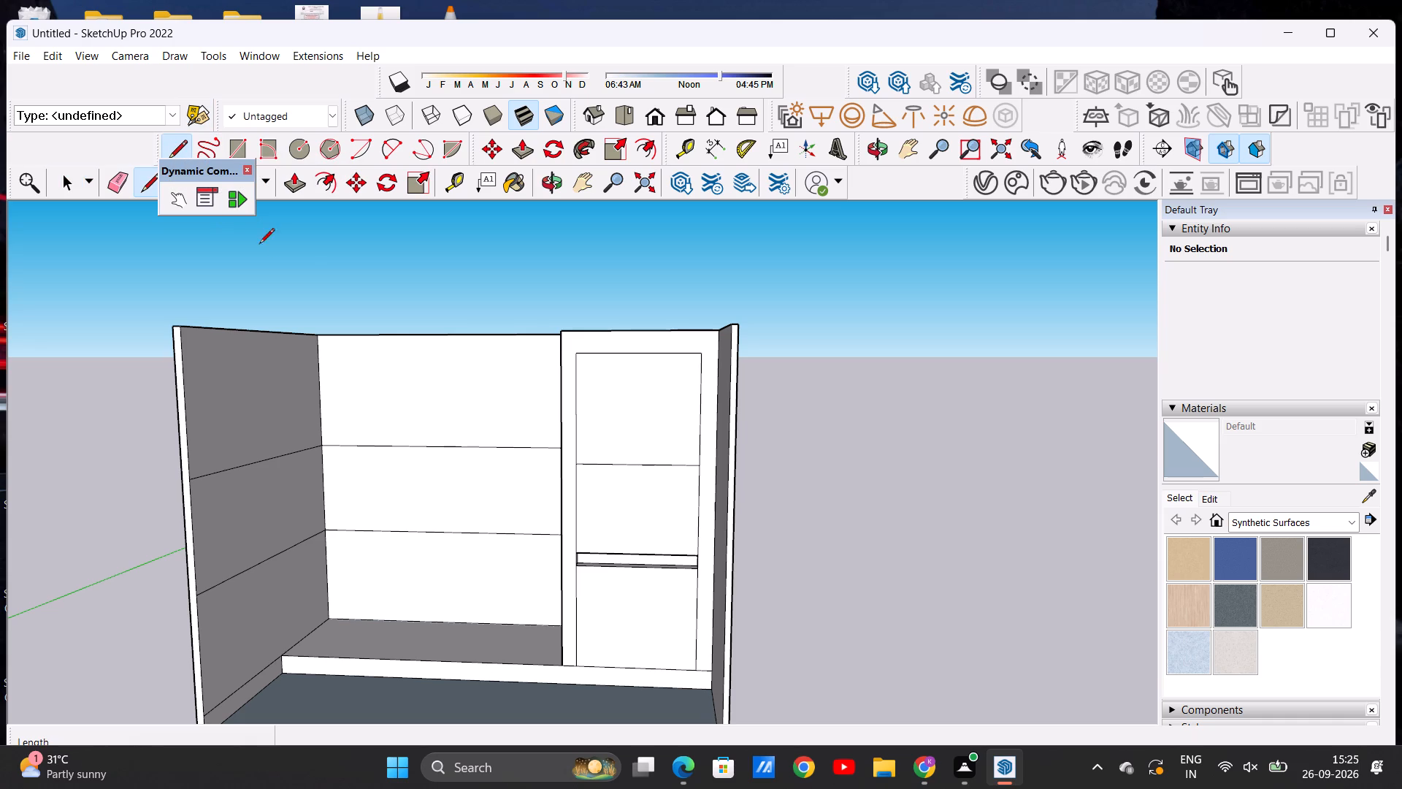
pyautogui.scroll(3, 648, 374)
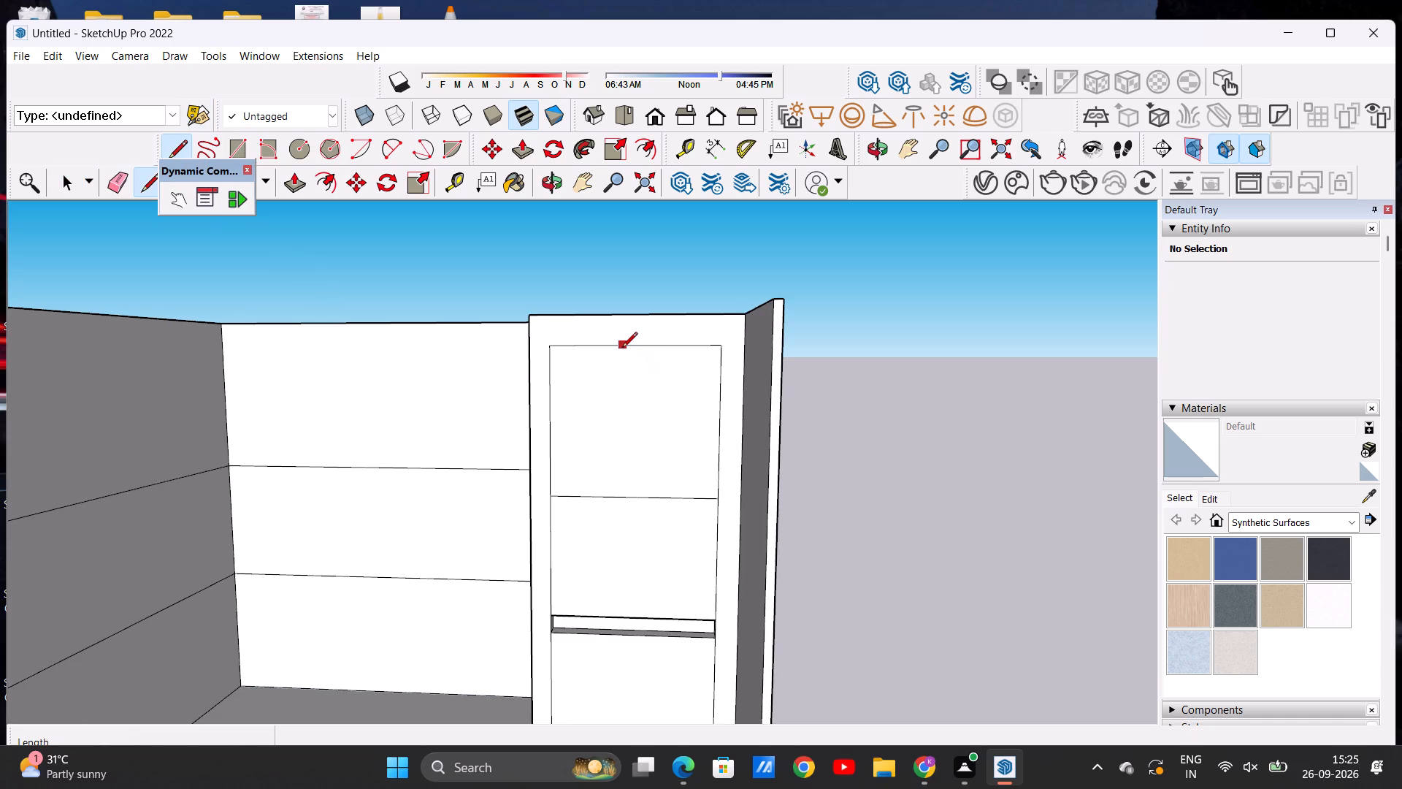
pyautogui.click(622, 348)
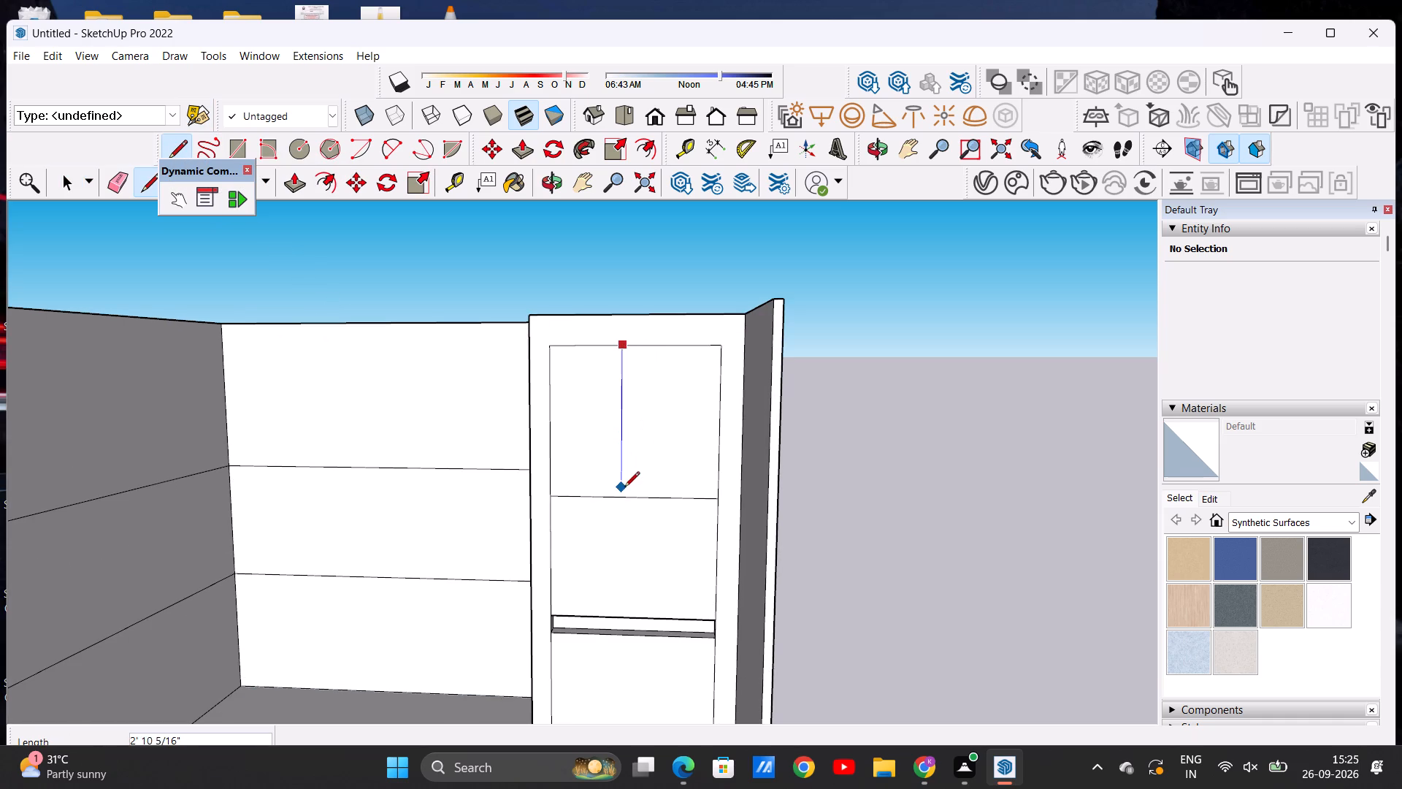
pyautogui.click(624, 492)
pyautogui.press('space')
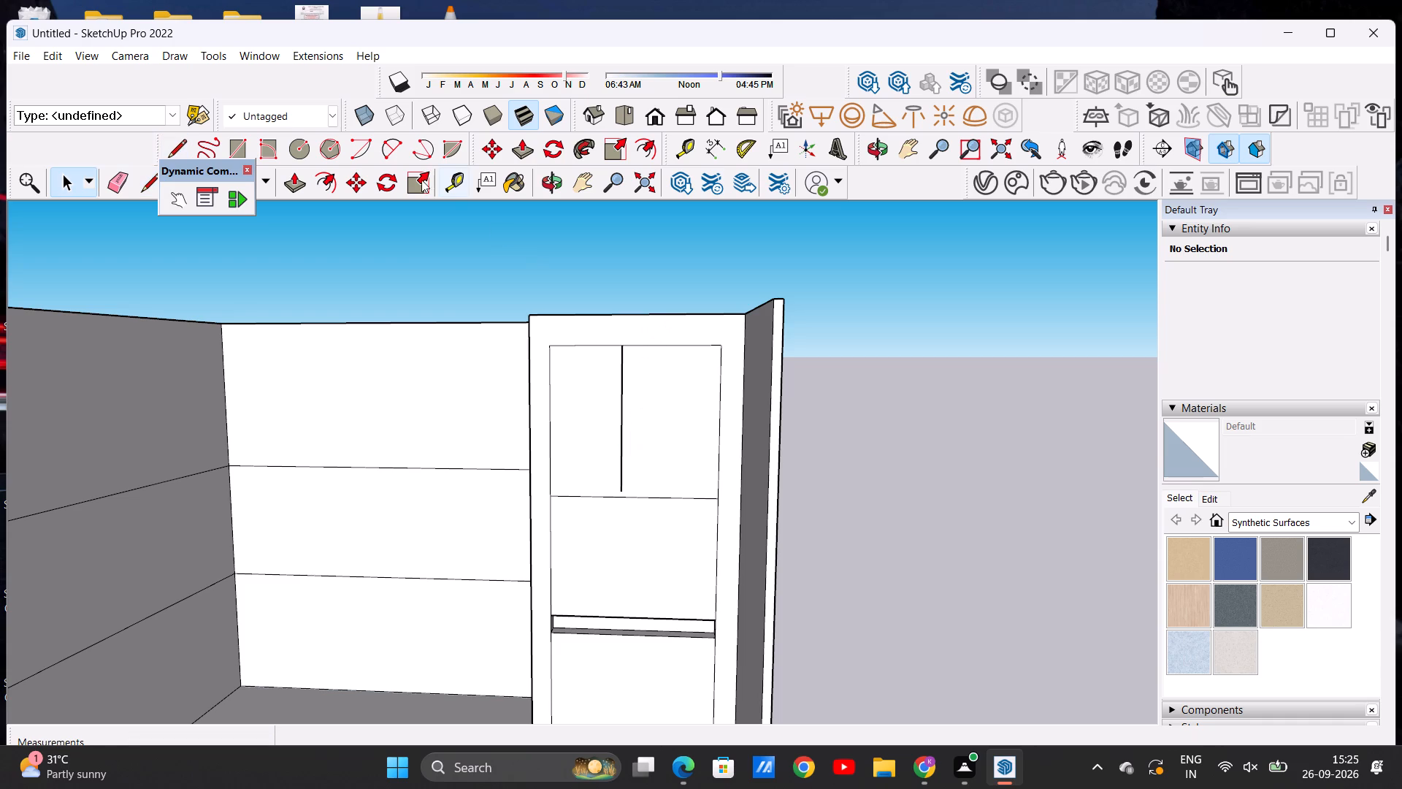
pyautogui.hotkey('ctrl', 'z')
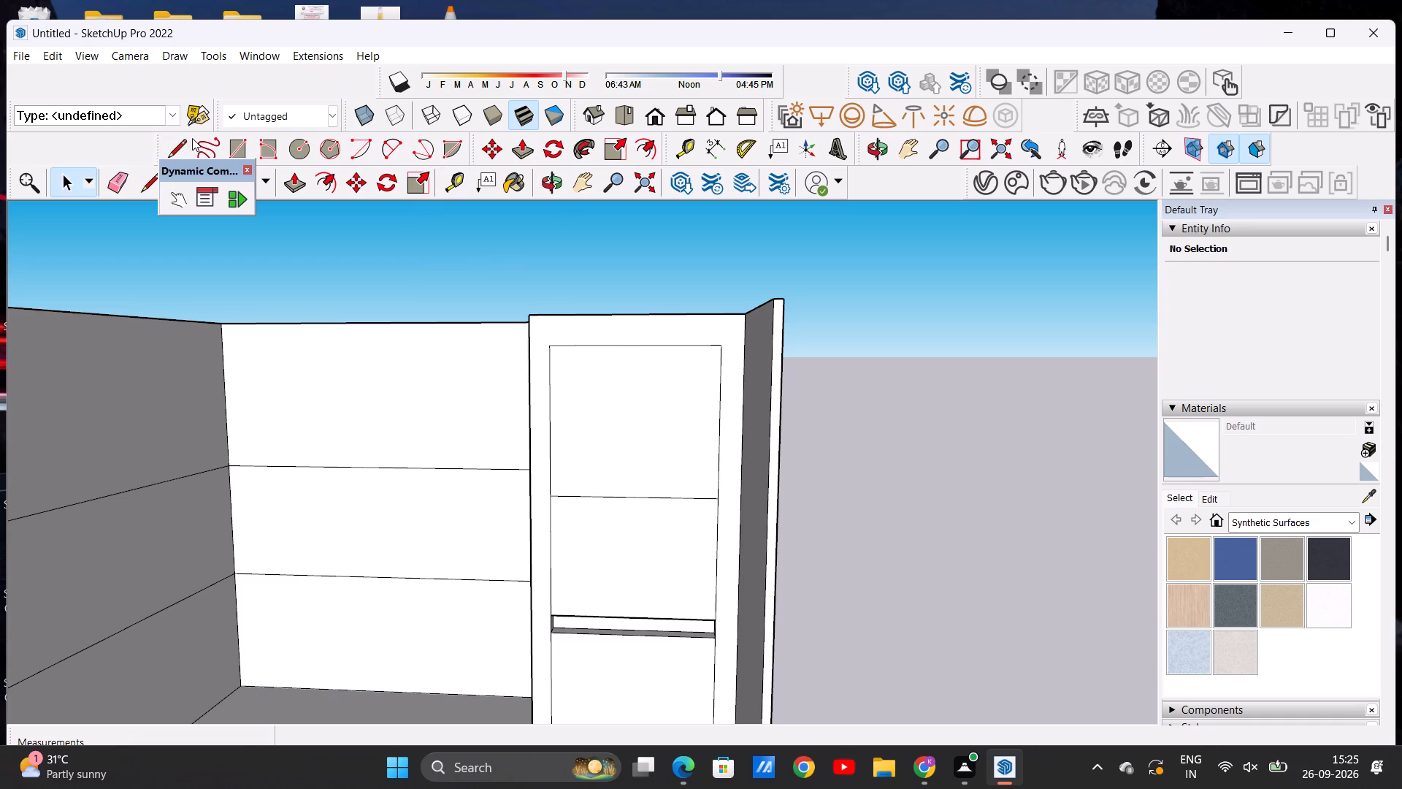
# Draw a vertical line about 3' 1" long between the midpoints of the upper front panel's top and bottom edges, forming two doors.
pyautogui.click(175, 140)
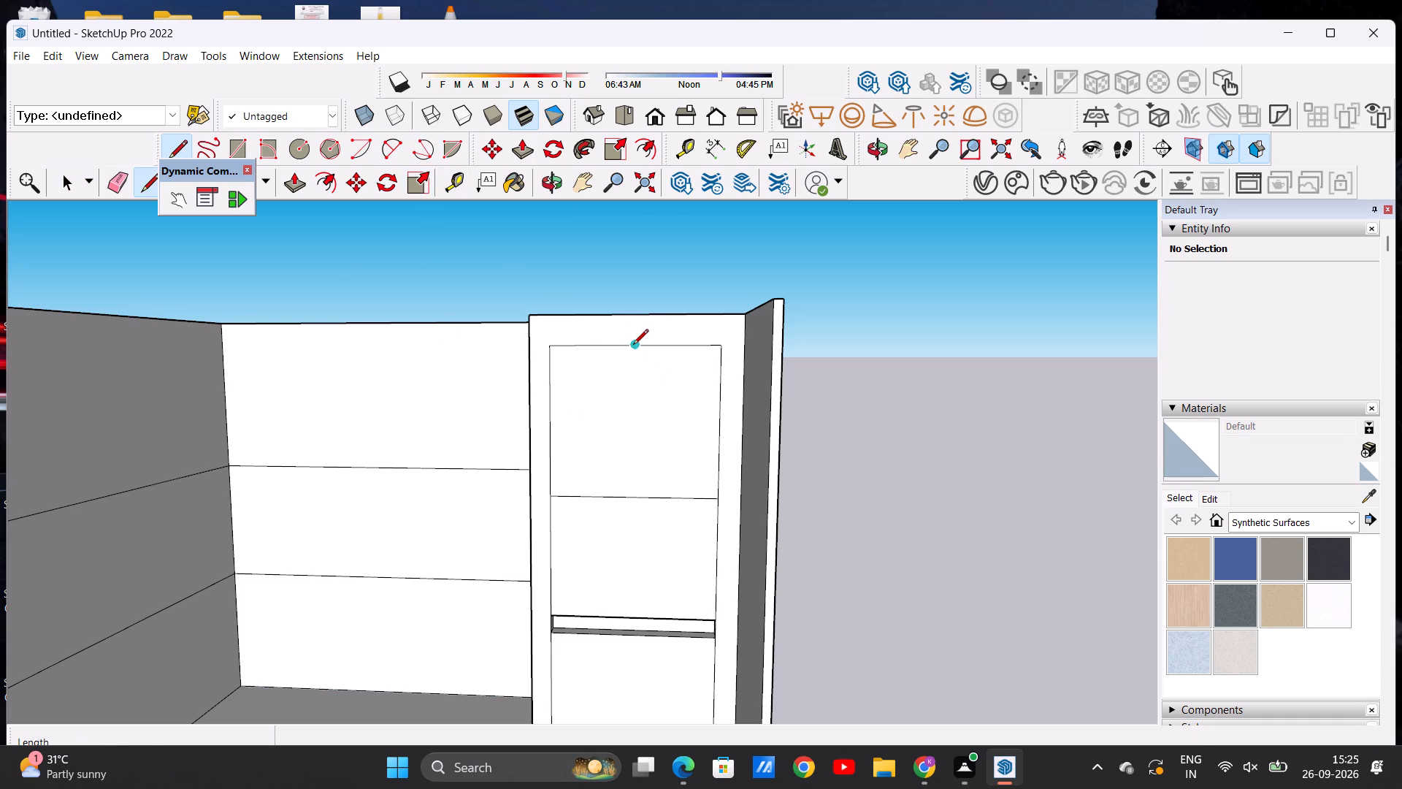
pyautogui.click(633, 346)
pyautogui.click(636, 503)
pyautogui.press('space')
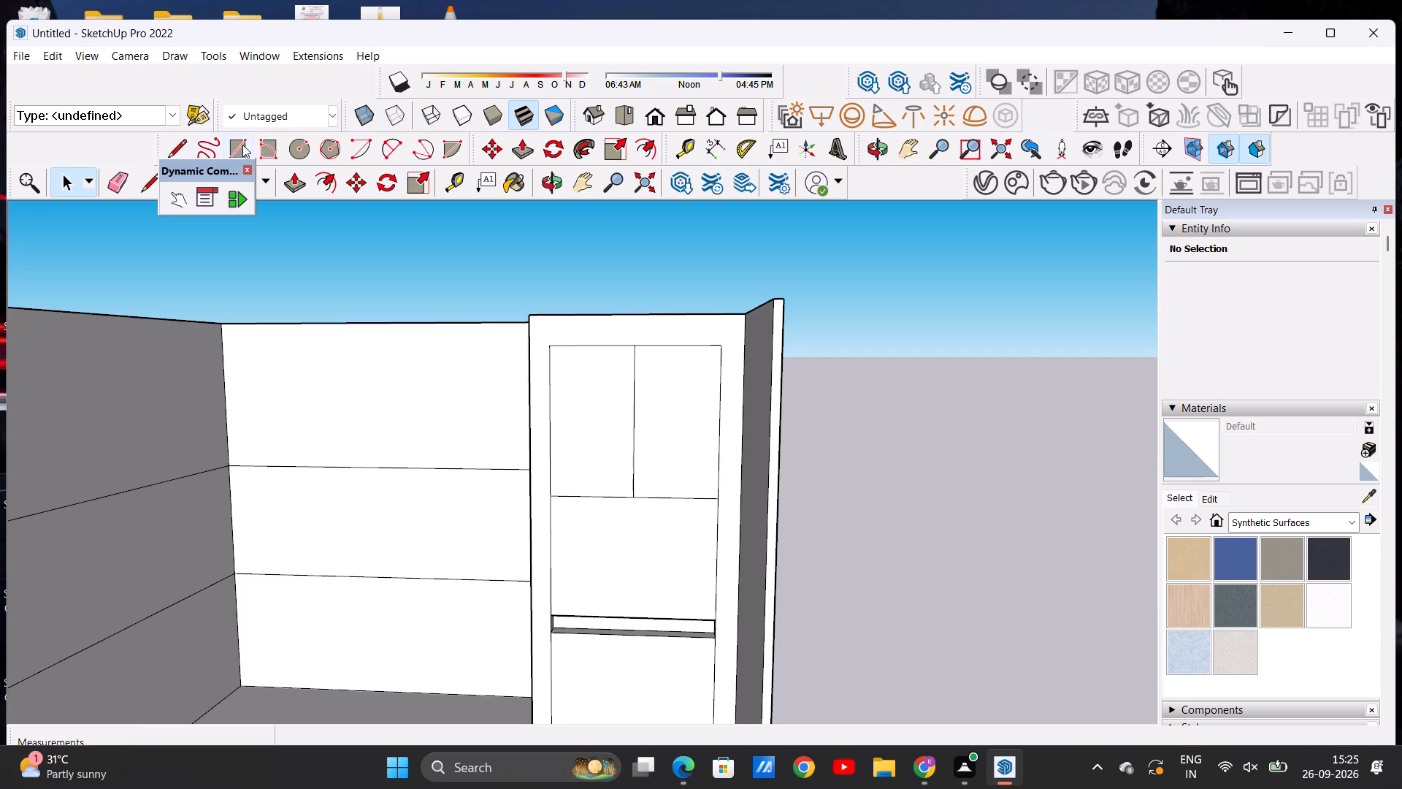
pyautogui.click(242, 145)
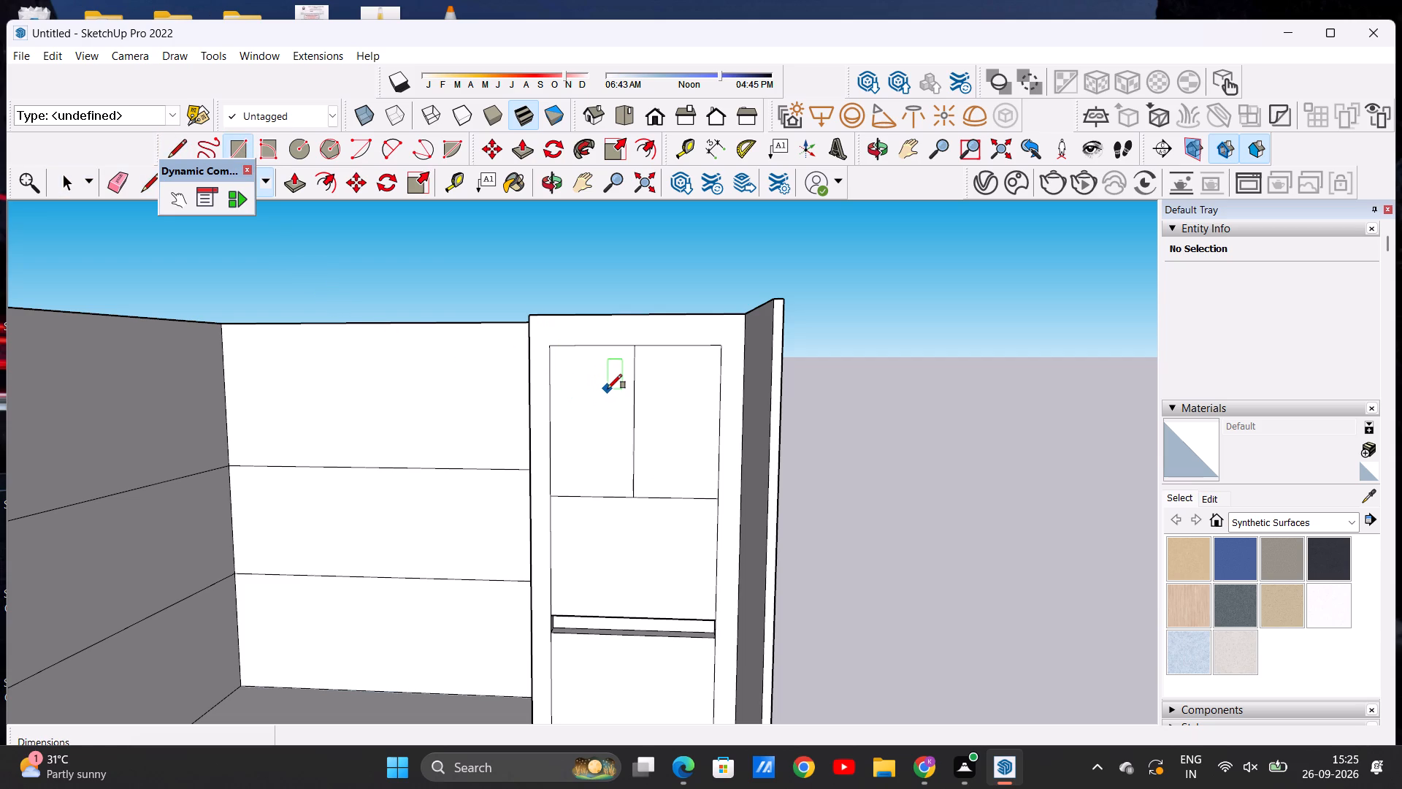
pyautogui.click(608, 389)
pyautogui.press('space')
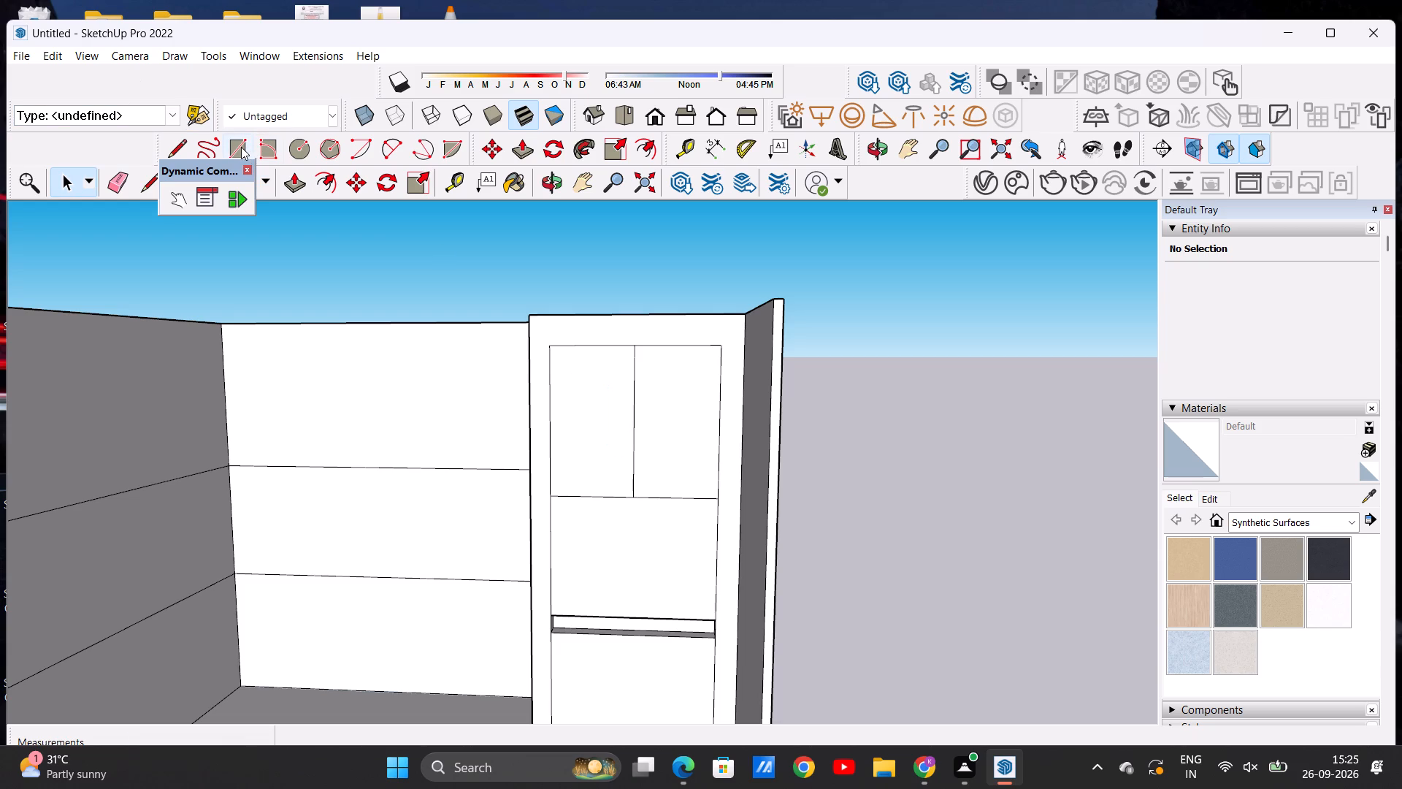
# Draw a narrow upright handle rectangle, about 1' 1 5/16" by 2 9/16", on the left upper door near the centre line.
pyautogui.click(241, 147)
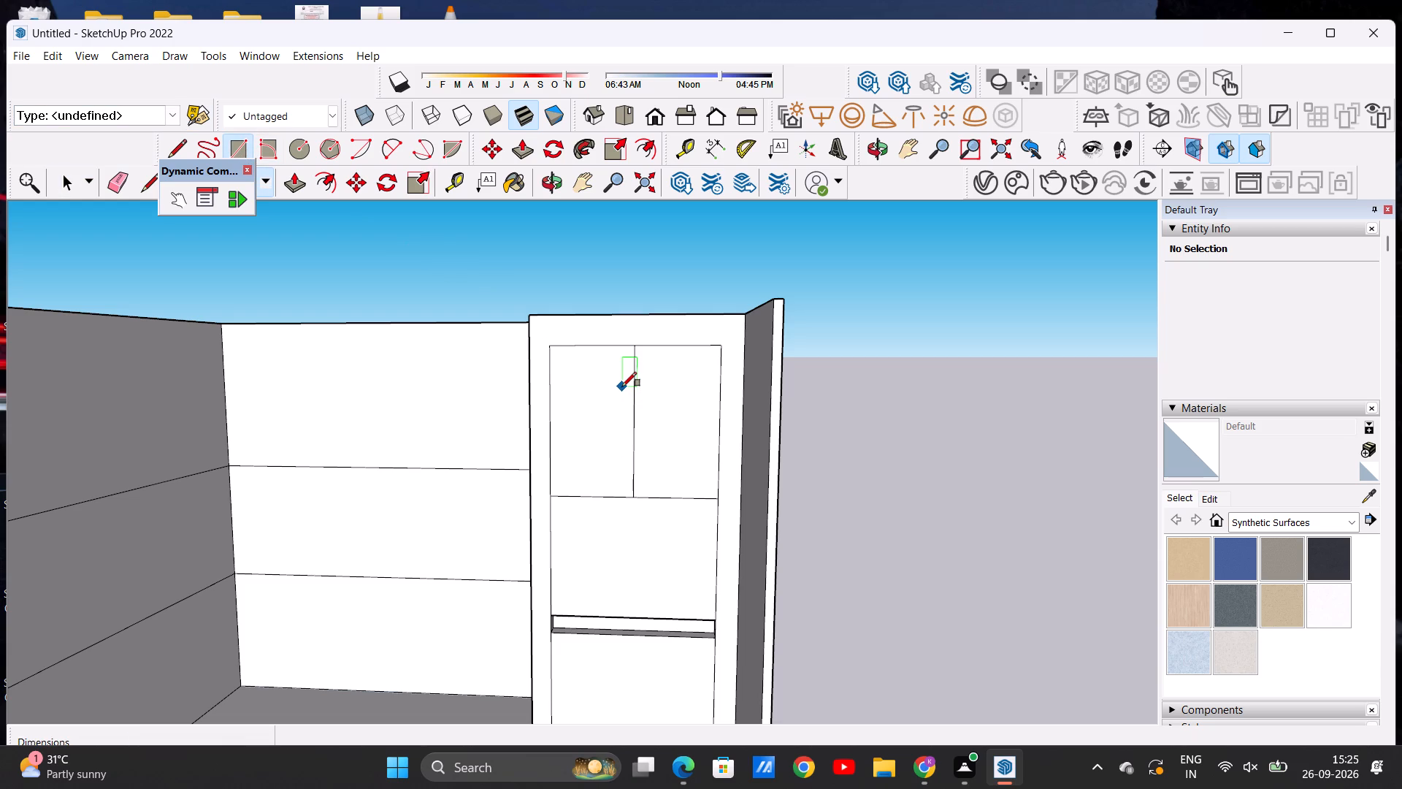
pyautogui.click(622, 386)
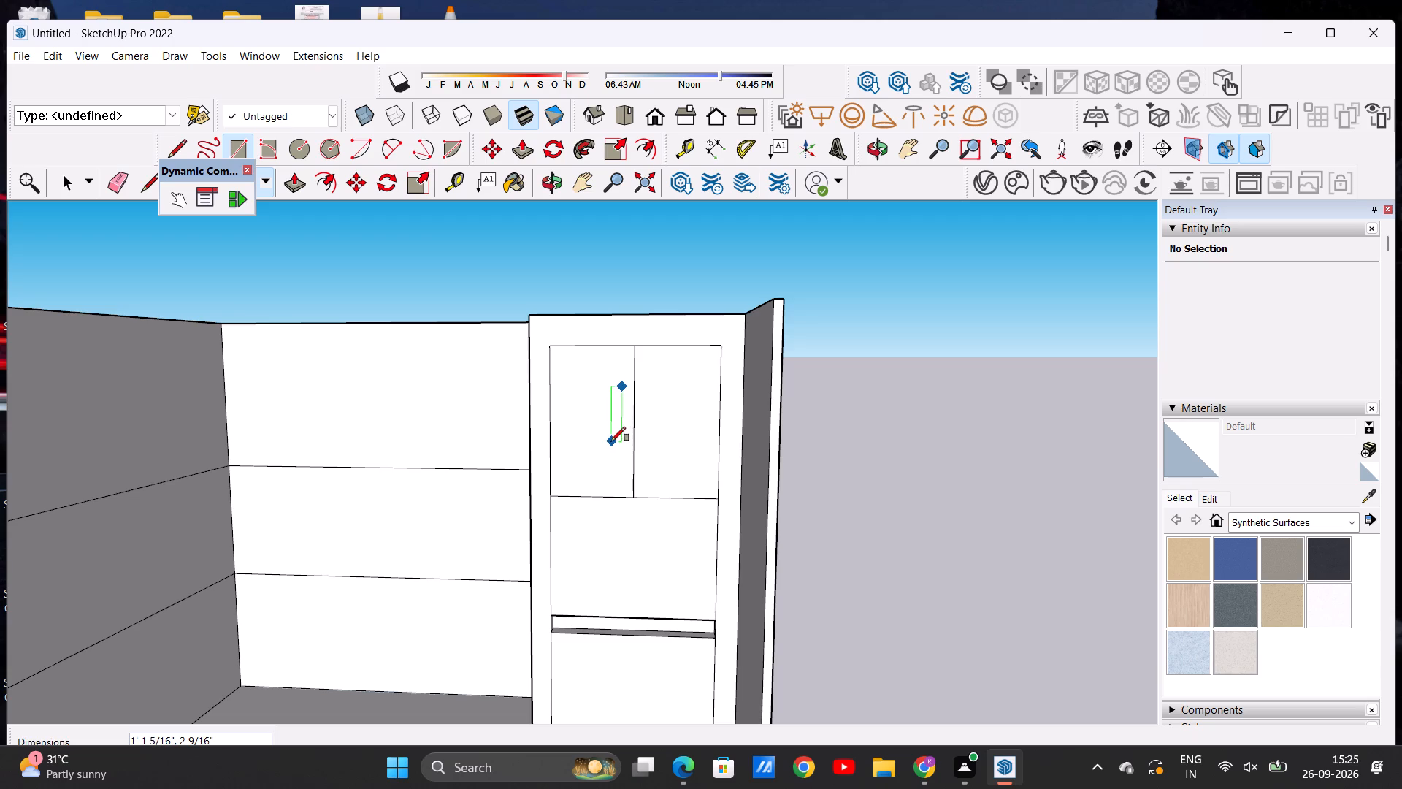
pyautogui.click(611, 441)
pyautogui.press('space')
pyautogui.press('space')
# Copy the handle rectangle's face and edges horizontally by about 9" onto the right upper door.
pyautogui.doubleClick(618, 425)
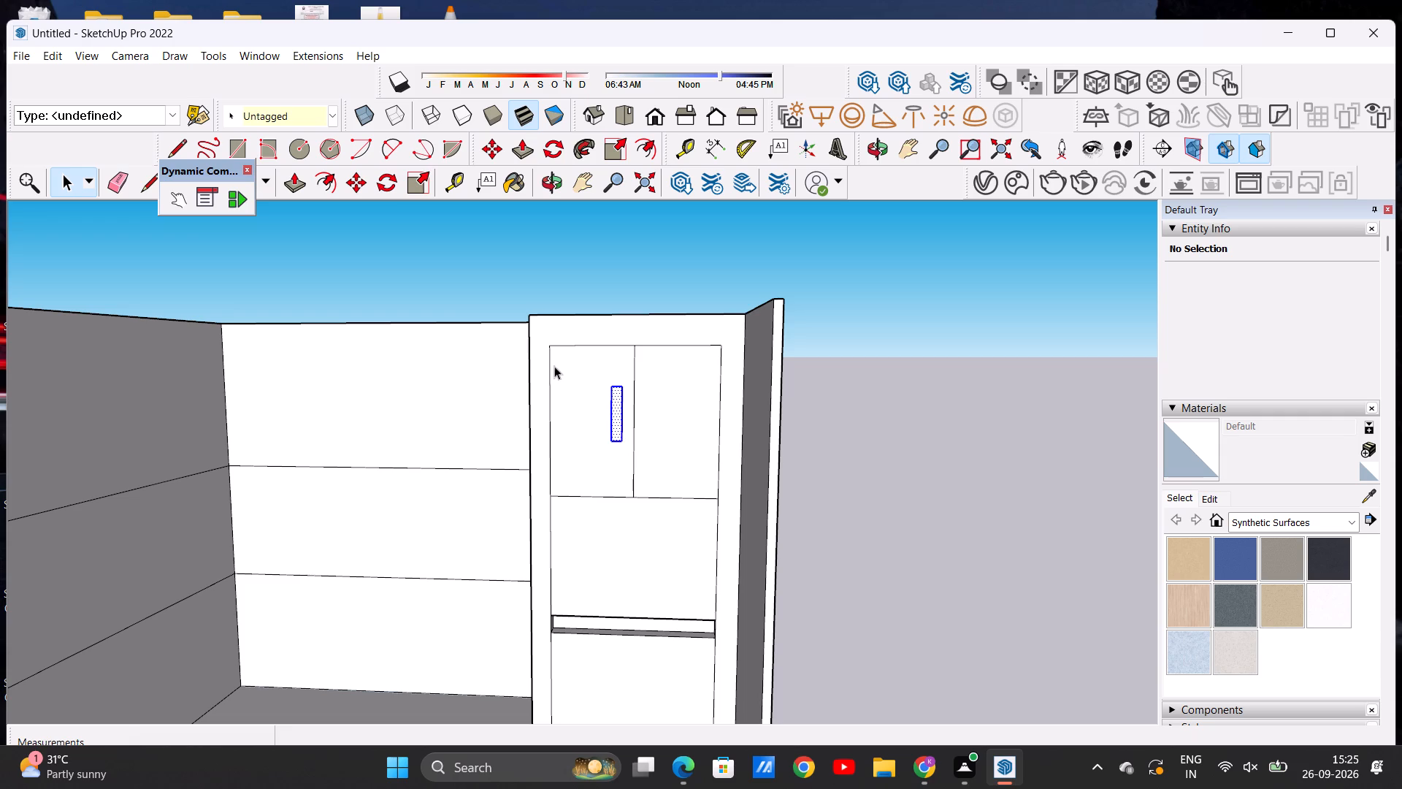
pyautogui.click(356, 186)
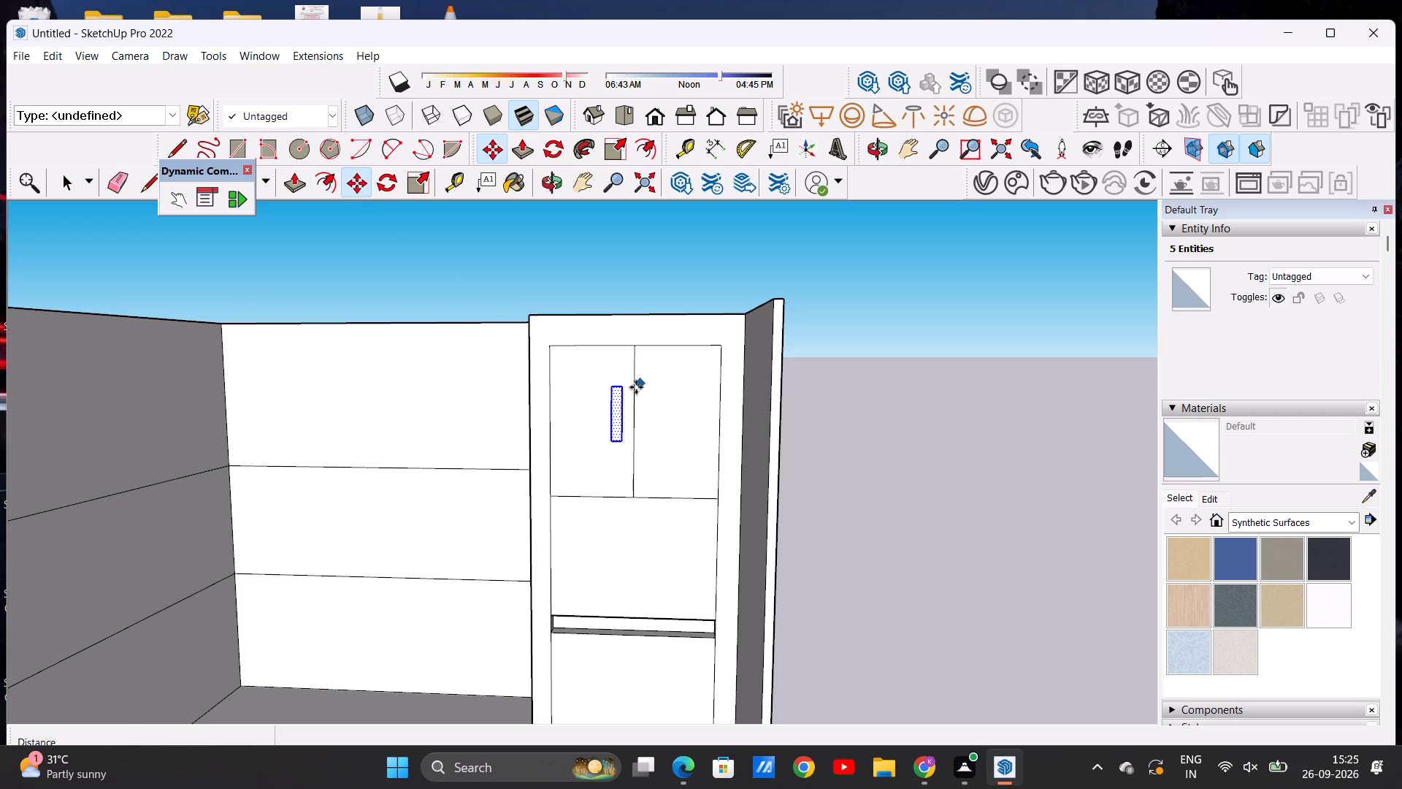
pyautogui.click(621, 393)
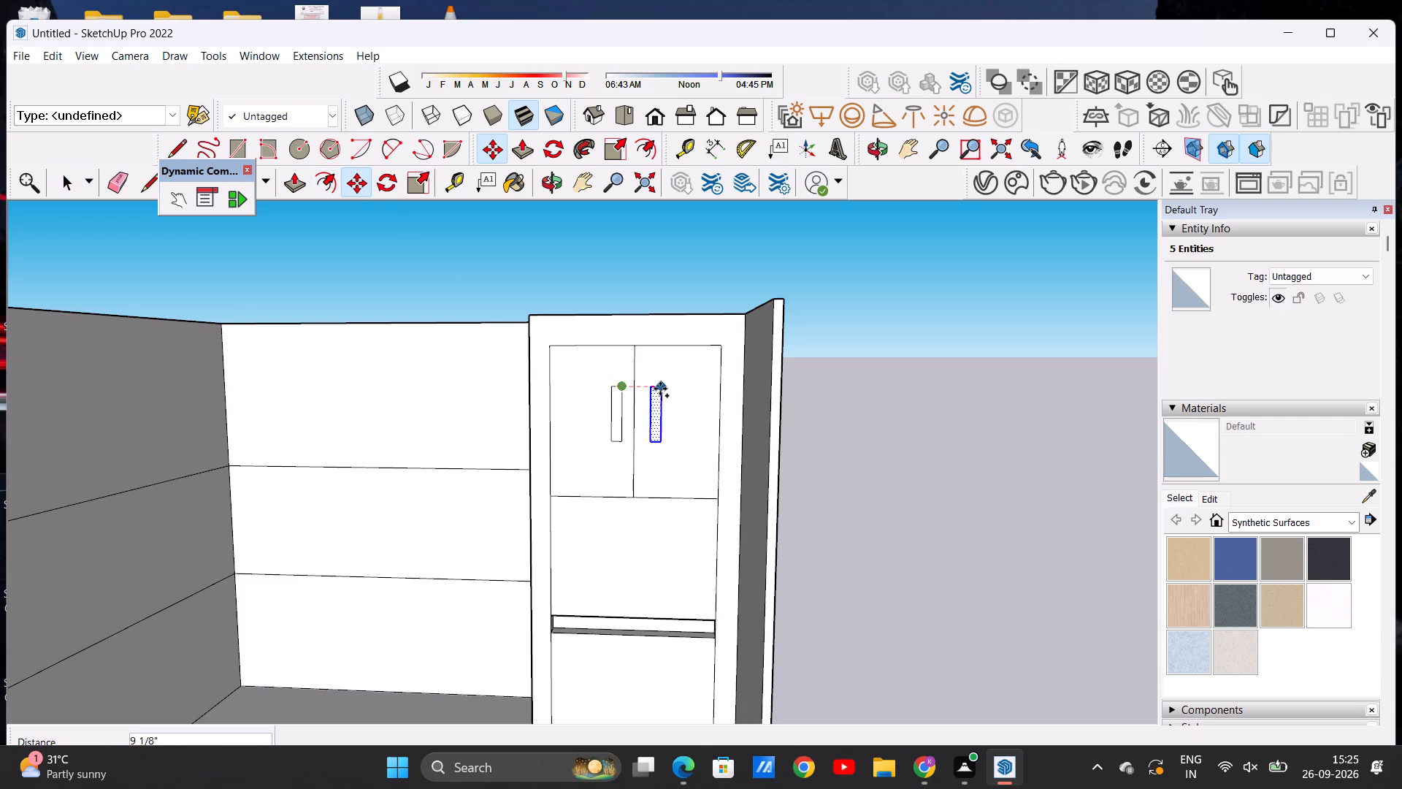
pyautogui.click(659, 389)
pyautogui.press('space')
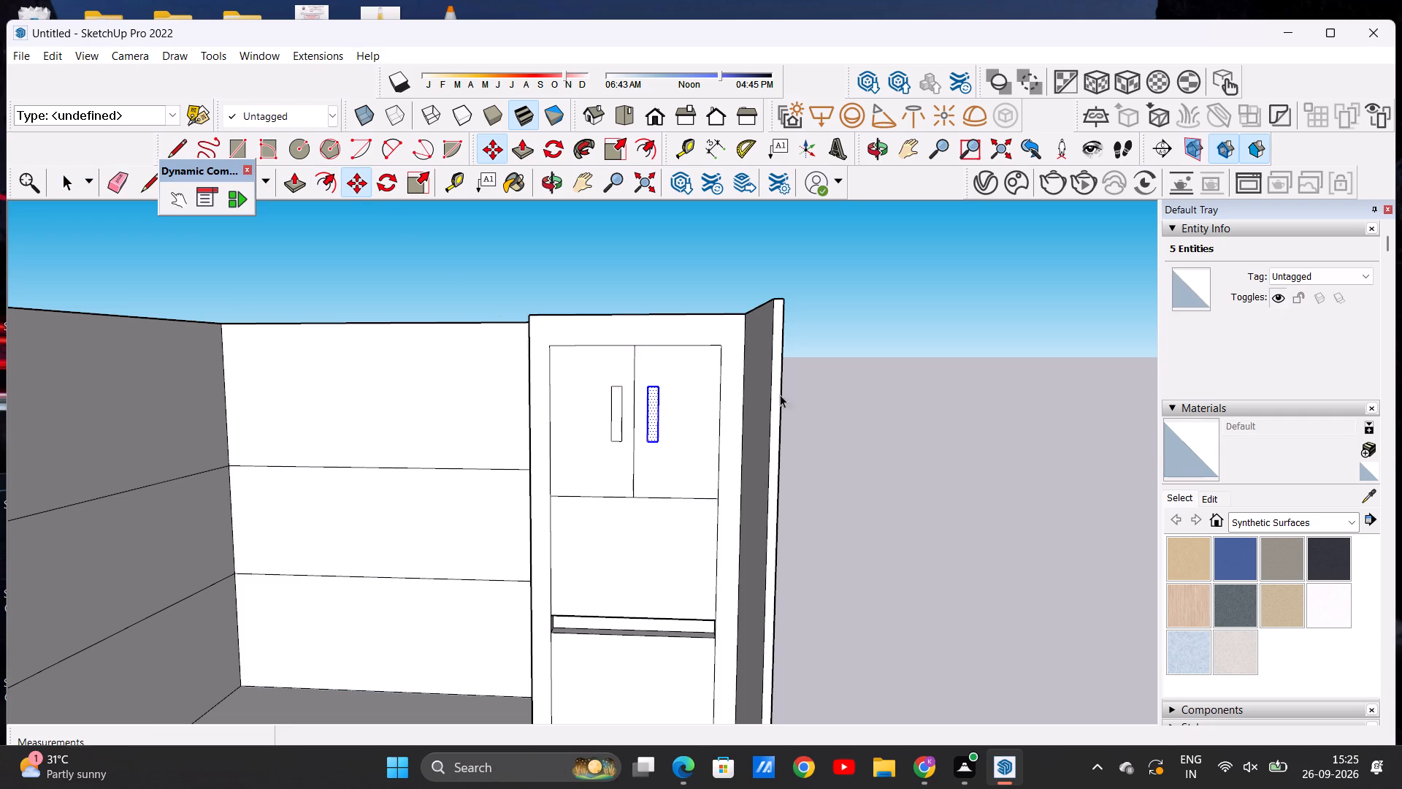
pyautogui.click(908, 411)
pyautogui.scroll(-4, 583, 338)
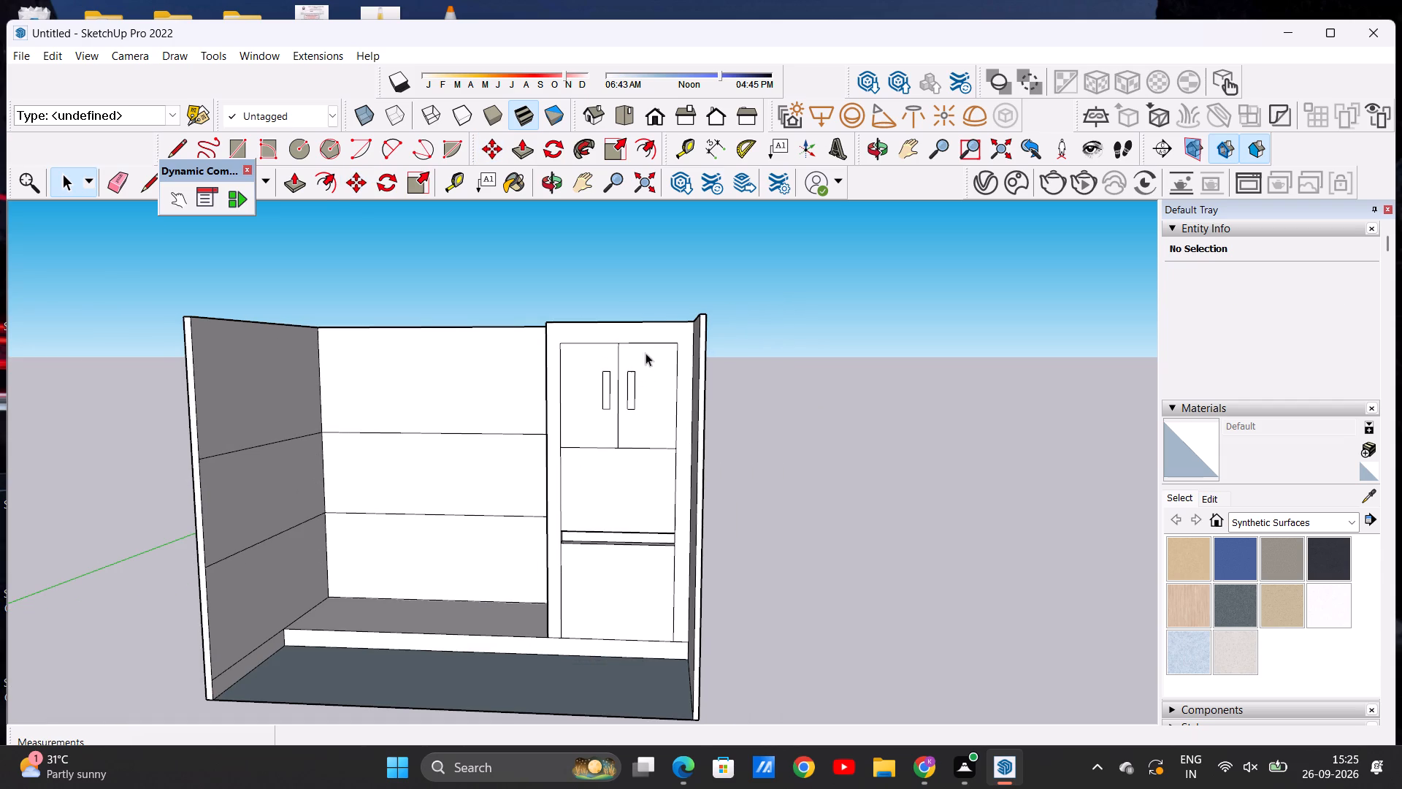
# Undo both handle rectangles, the vertical door line and the flush upper front of the tall unit, reopening the upper compartment.
pyautogui.scroll(1, 545, 384)
pyautogui.scroll(-4, 581, 348)
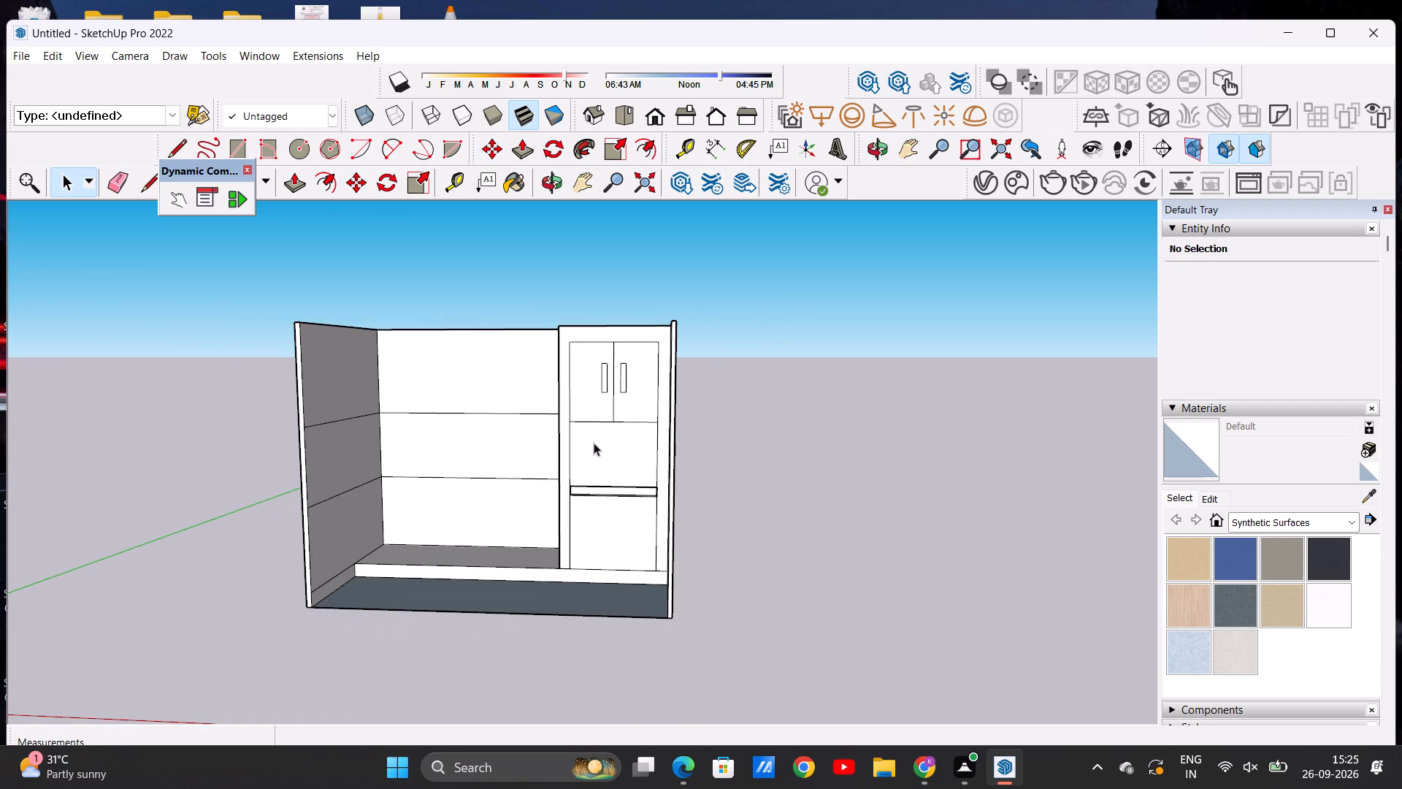
pyautogui.moveTo(586, 455); pyautogui.dragTo(651, 462, button='middle')
pyautogui.scroll(3, 635, 443)
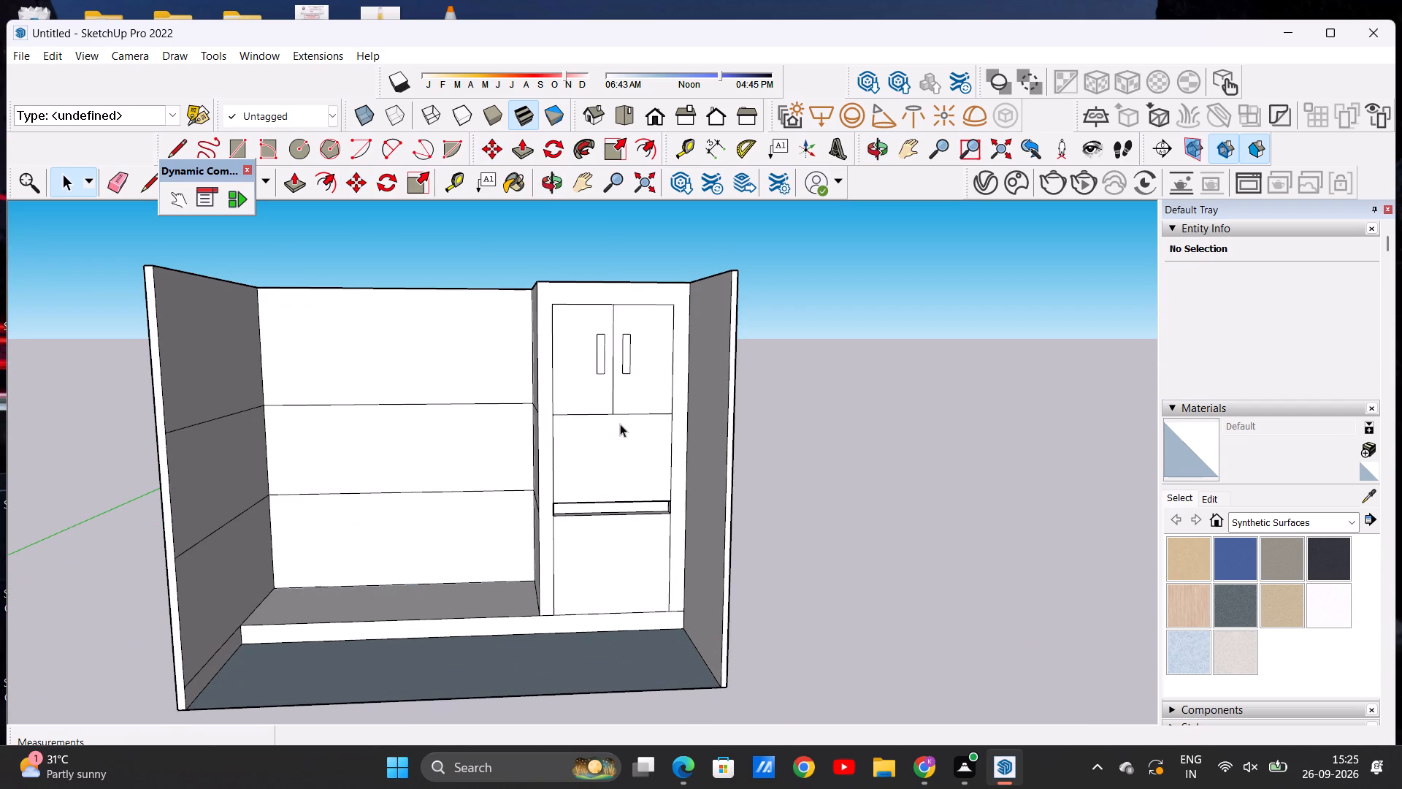
pyautogui.hotkey('ctrl', 'z')
pyautogui.hotkey('ctrl', 'z')
pyautogui.hotkey('ctrl', 'z')
pyautogui.hotkey('ctrl', 'z')
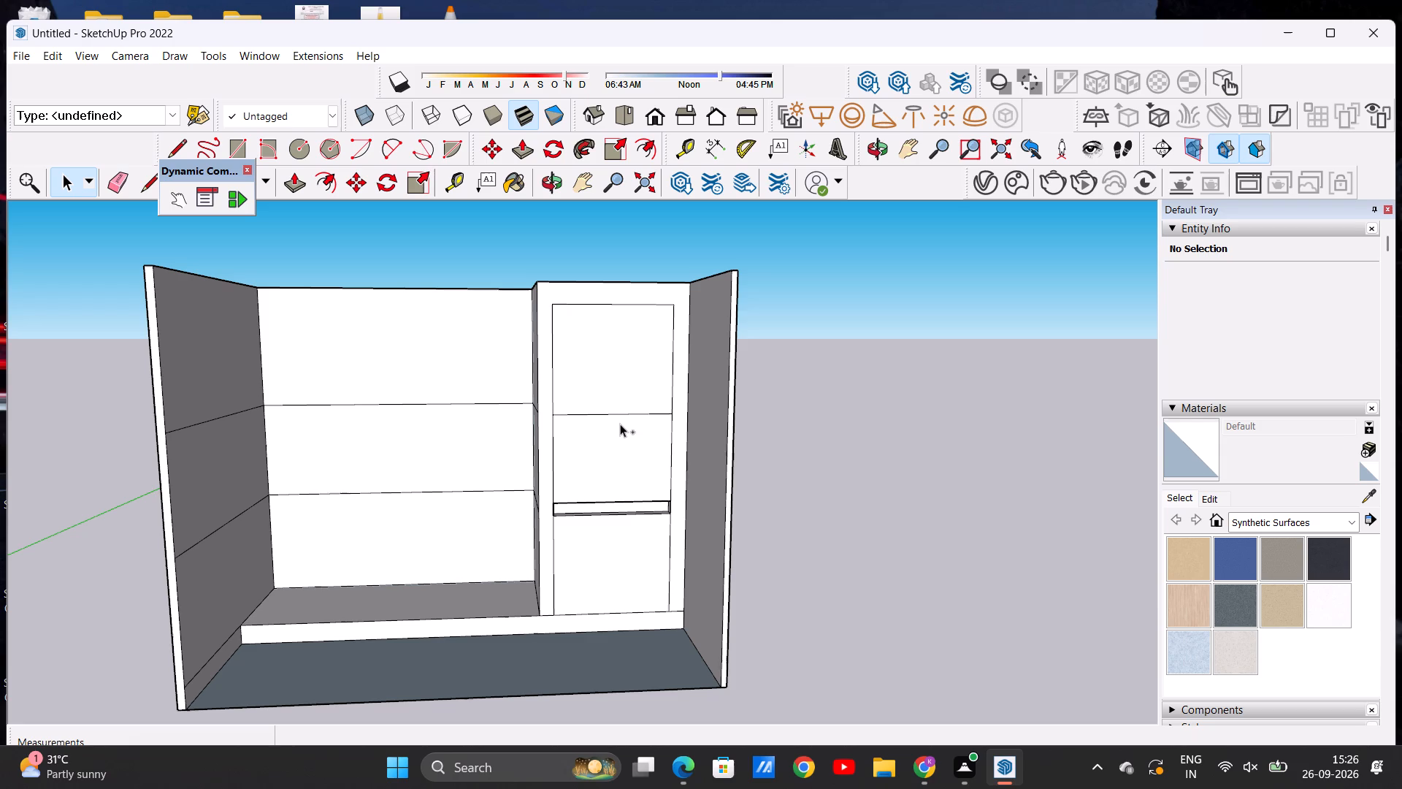
# Push/Pull the floor of the tall unit's upper open compartment upward by about 6 5/16".
pyautogui.moveTo(620, 424); pyautogui.dragTo(605, 456, button='middle')
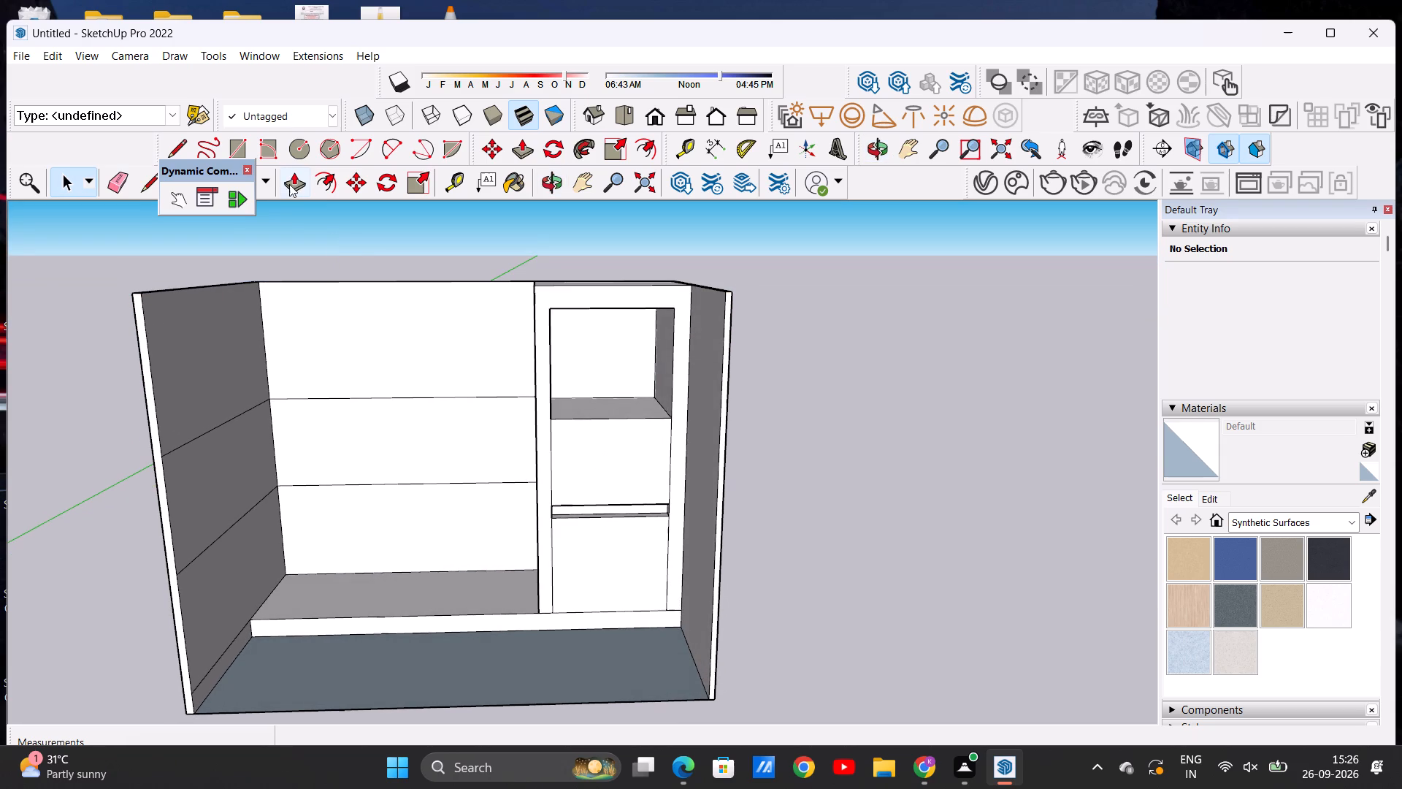
pyautogui.click(289, 184)
pyautogui.click(609, 404)
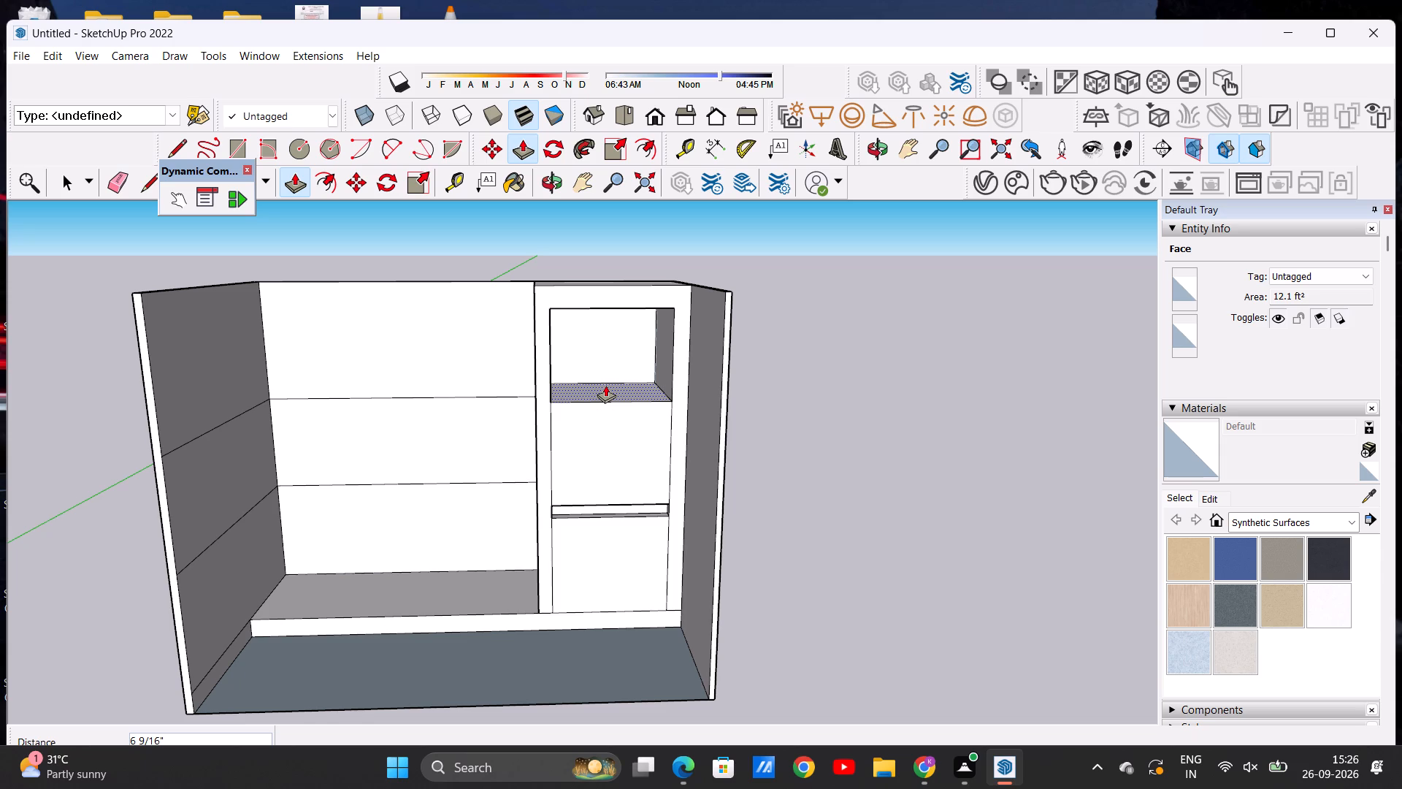
pyautogui.click(606, 387)
pyautogui.press('space')
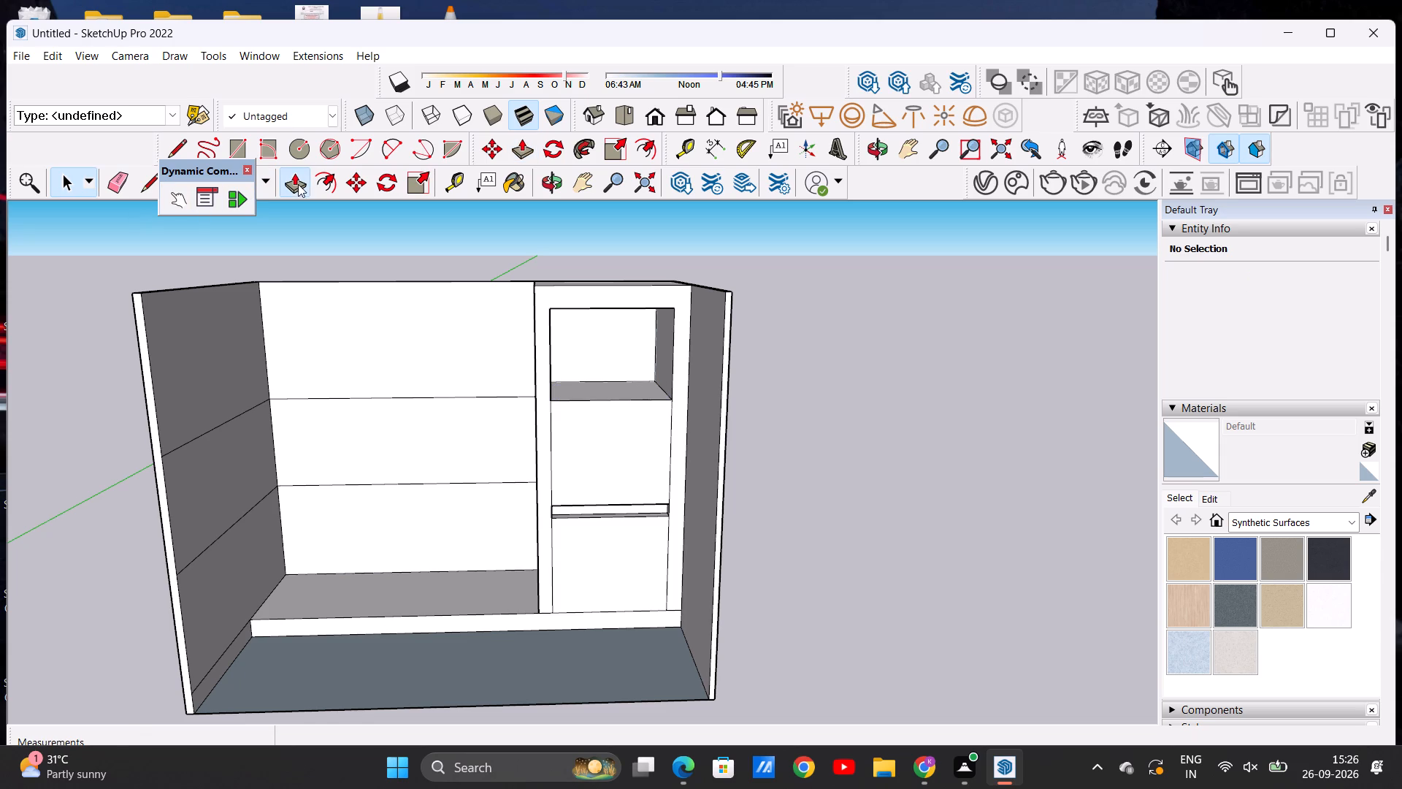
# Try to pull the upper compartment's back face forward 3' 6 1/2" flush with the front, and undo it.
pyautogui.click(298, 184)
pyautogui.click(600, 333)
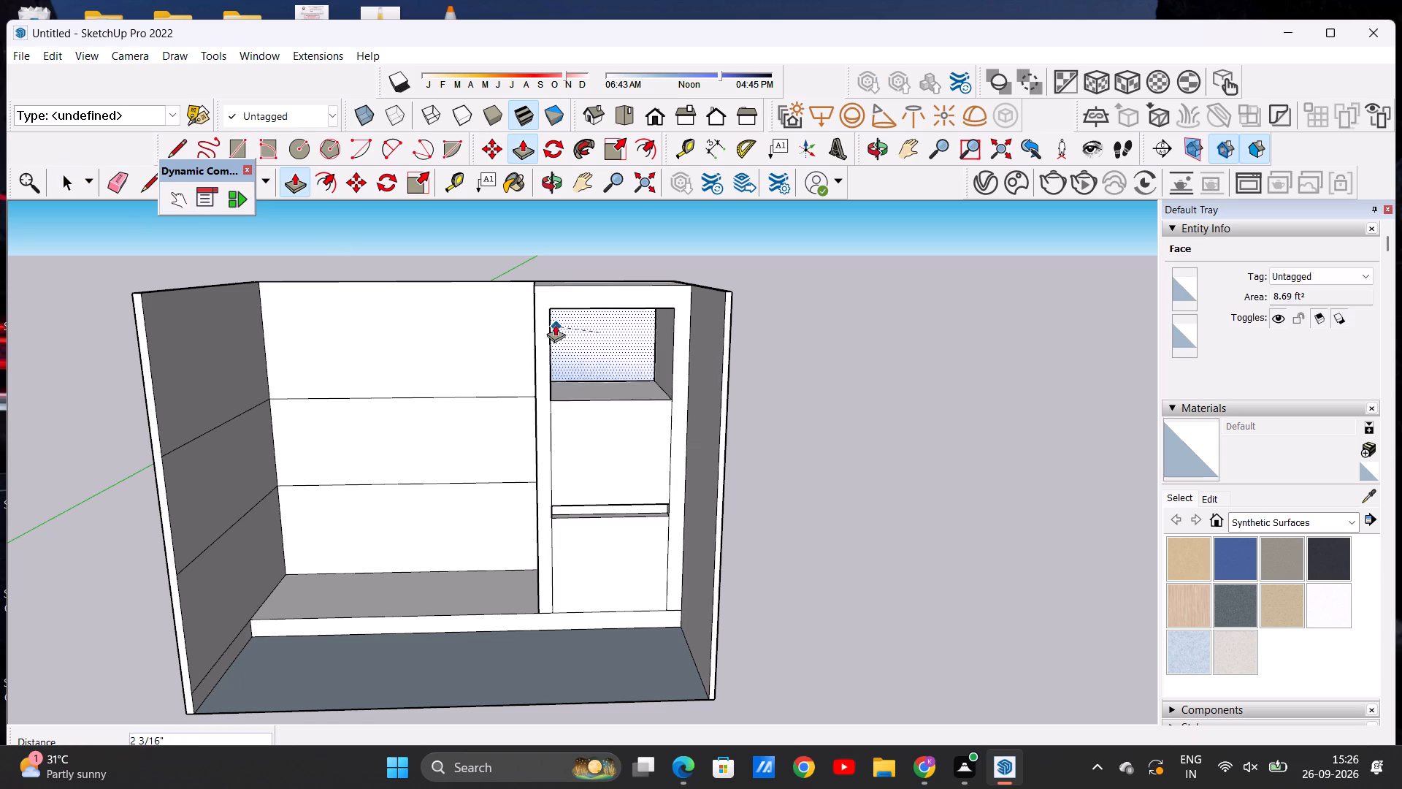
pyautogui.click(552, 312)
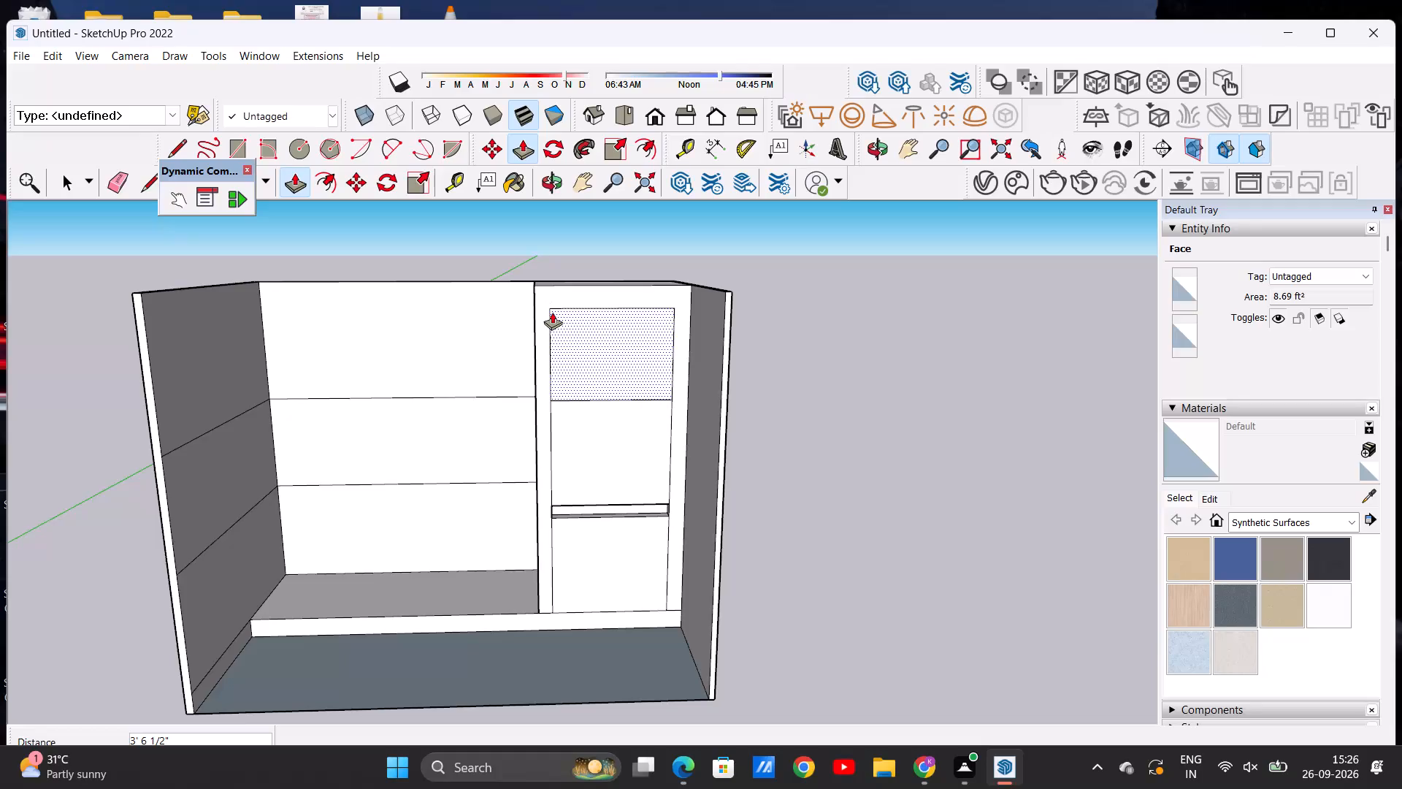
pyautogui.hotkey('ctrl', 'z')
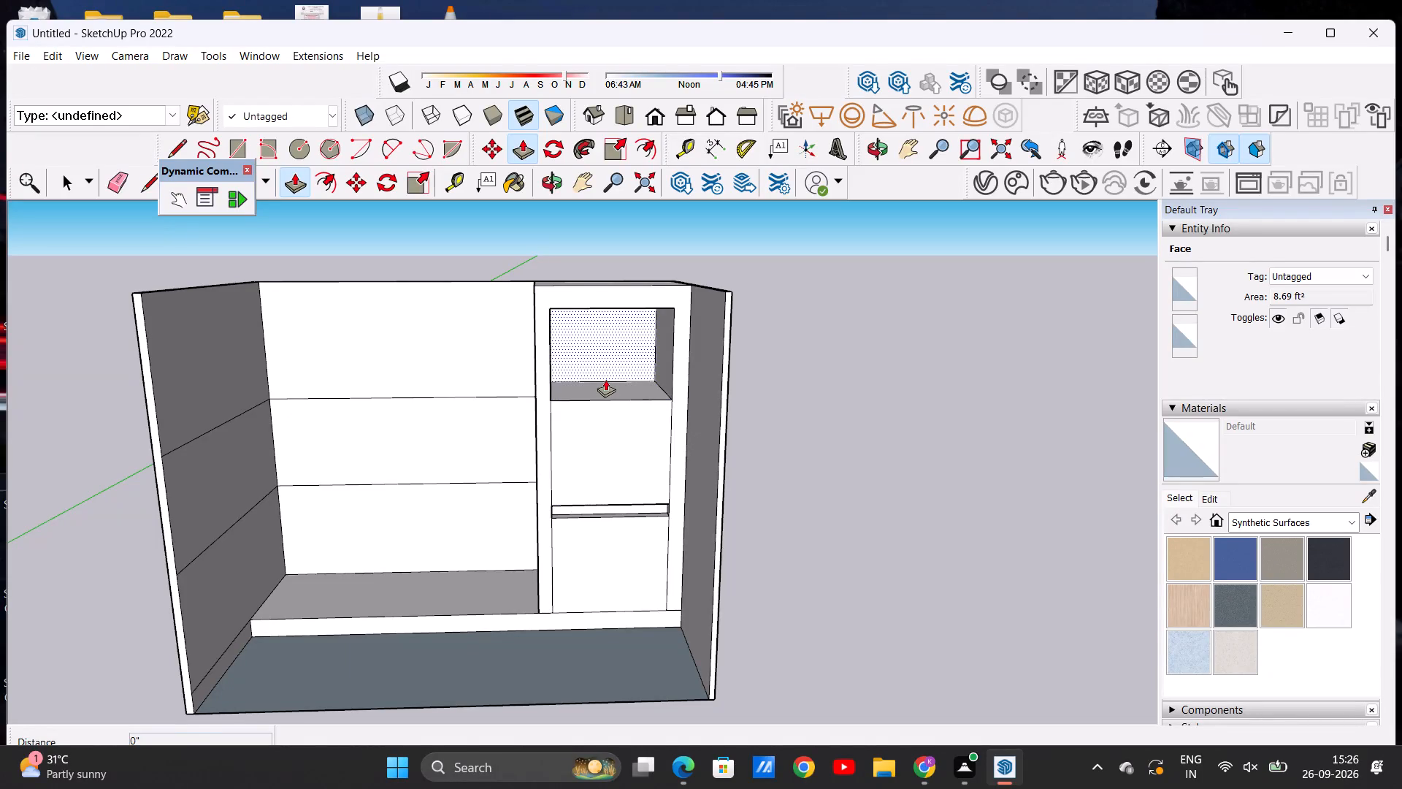
# Push/Pull the upper compartment's floor down by about 1 11/16".
pyautogui.click(605, 384)
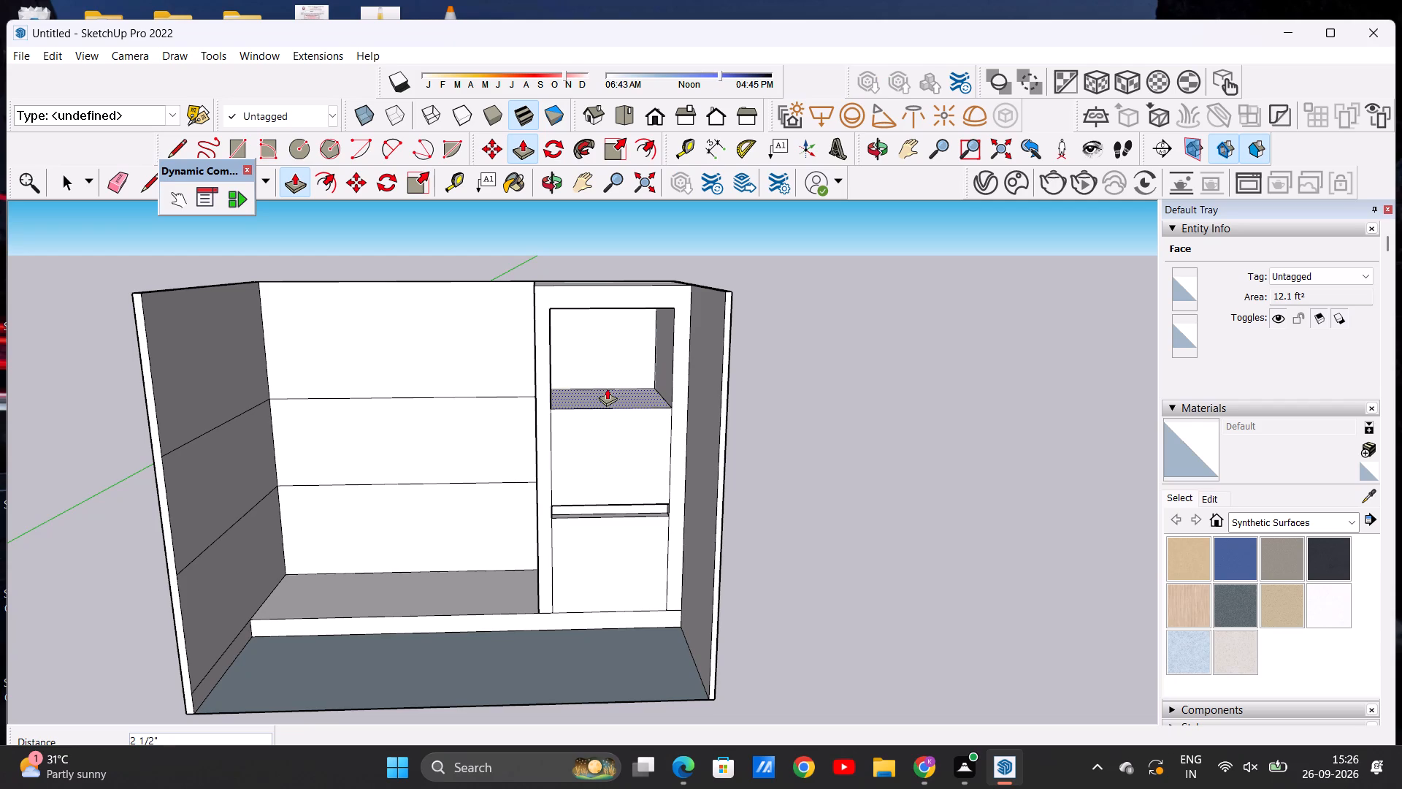
pyautogui.click(607, 388)
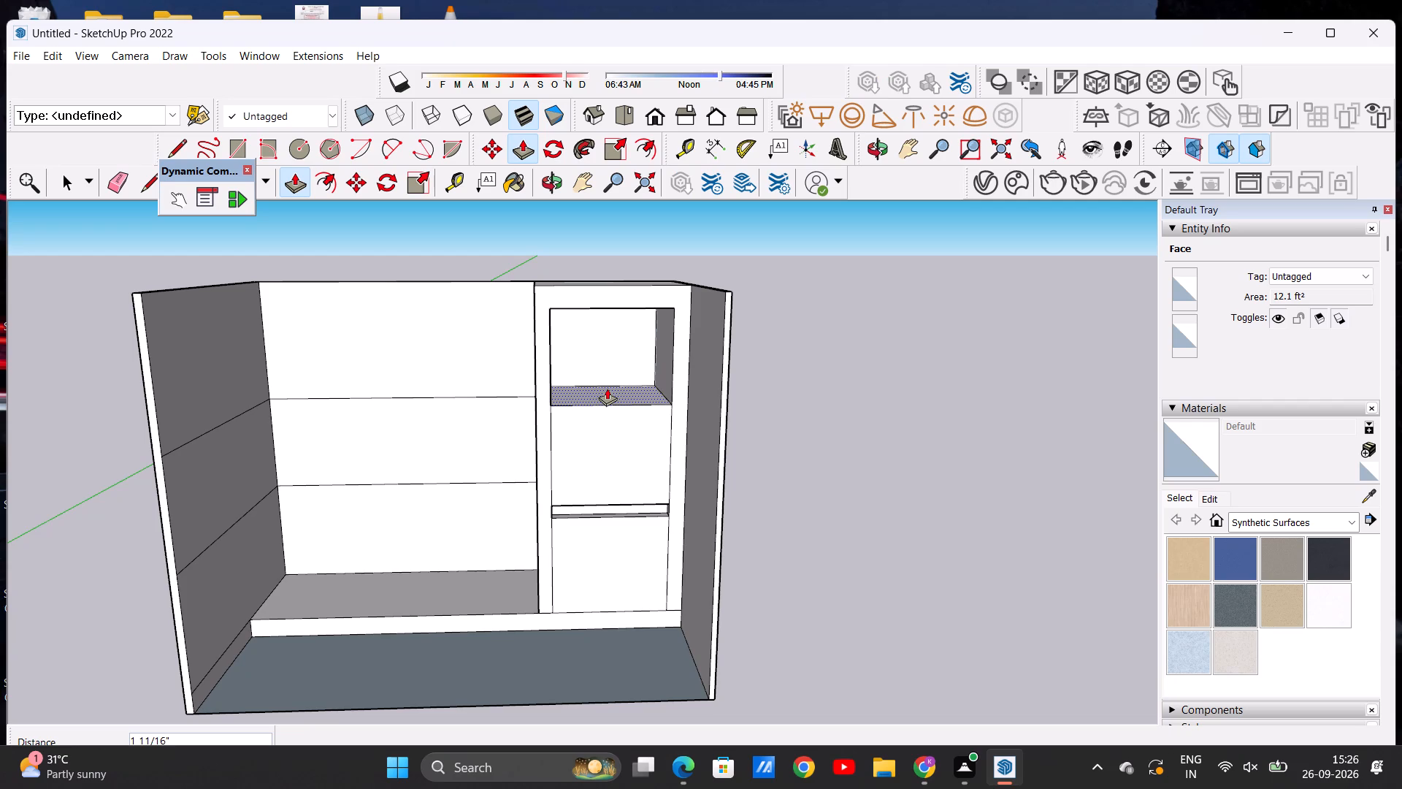
pyautogui.press('space')
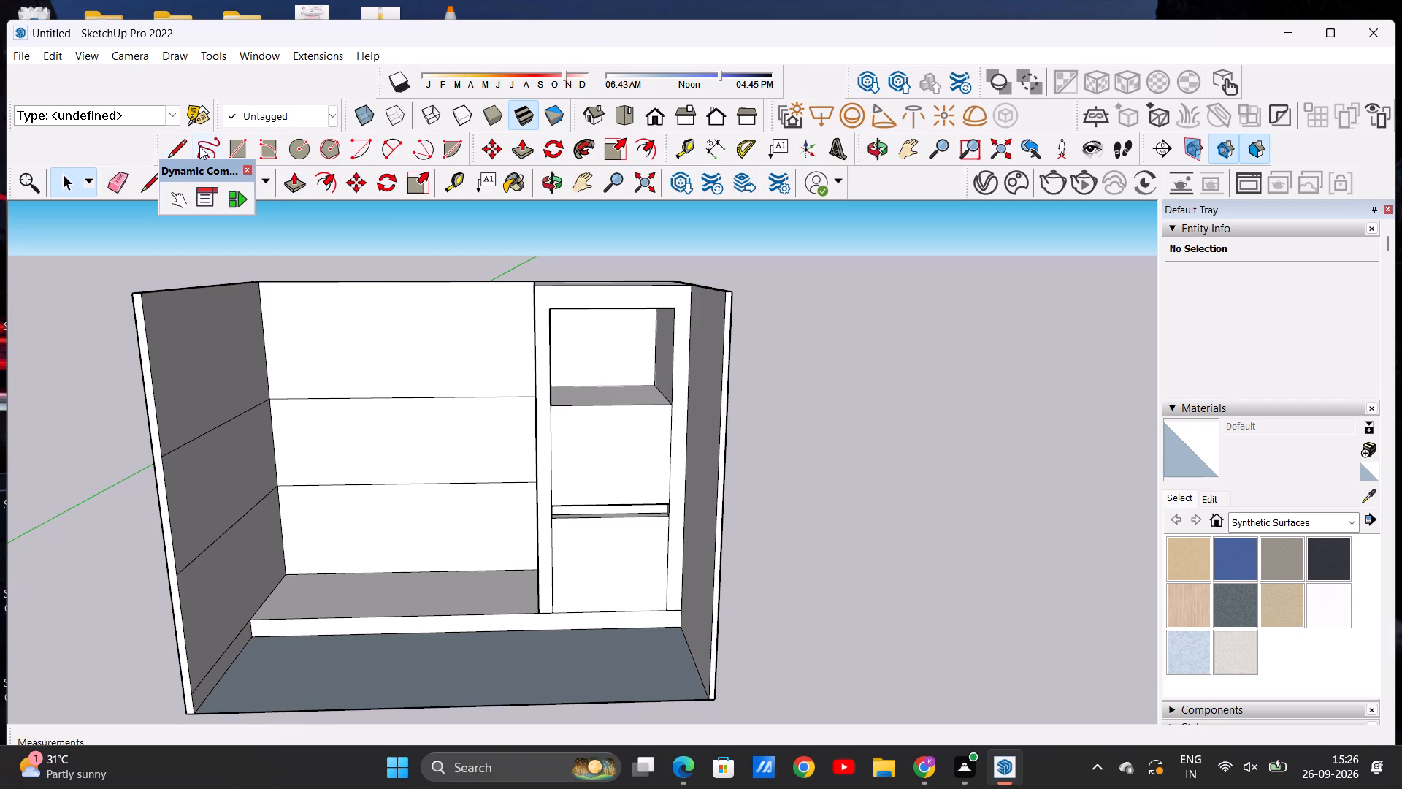
# Draw a horizontal line about 3' 5" long across the upper compartment's back face, slightly above its floor.
pyautogui.click(175, 143)
pyautogui.scroll(5, 651, 316)
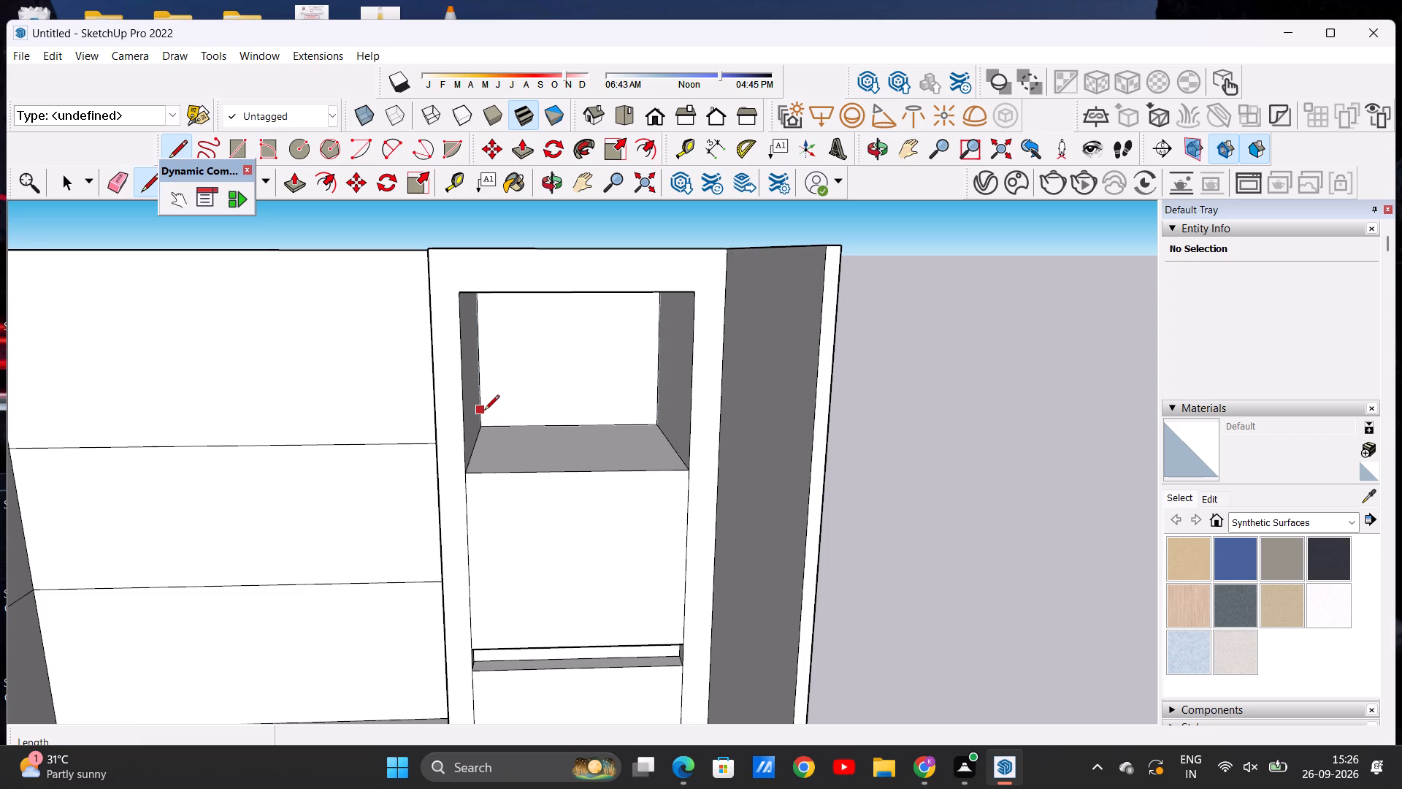
pyautogui.click(484, 411)
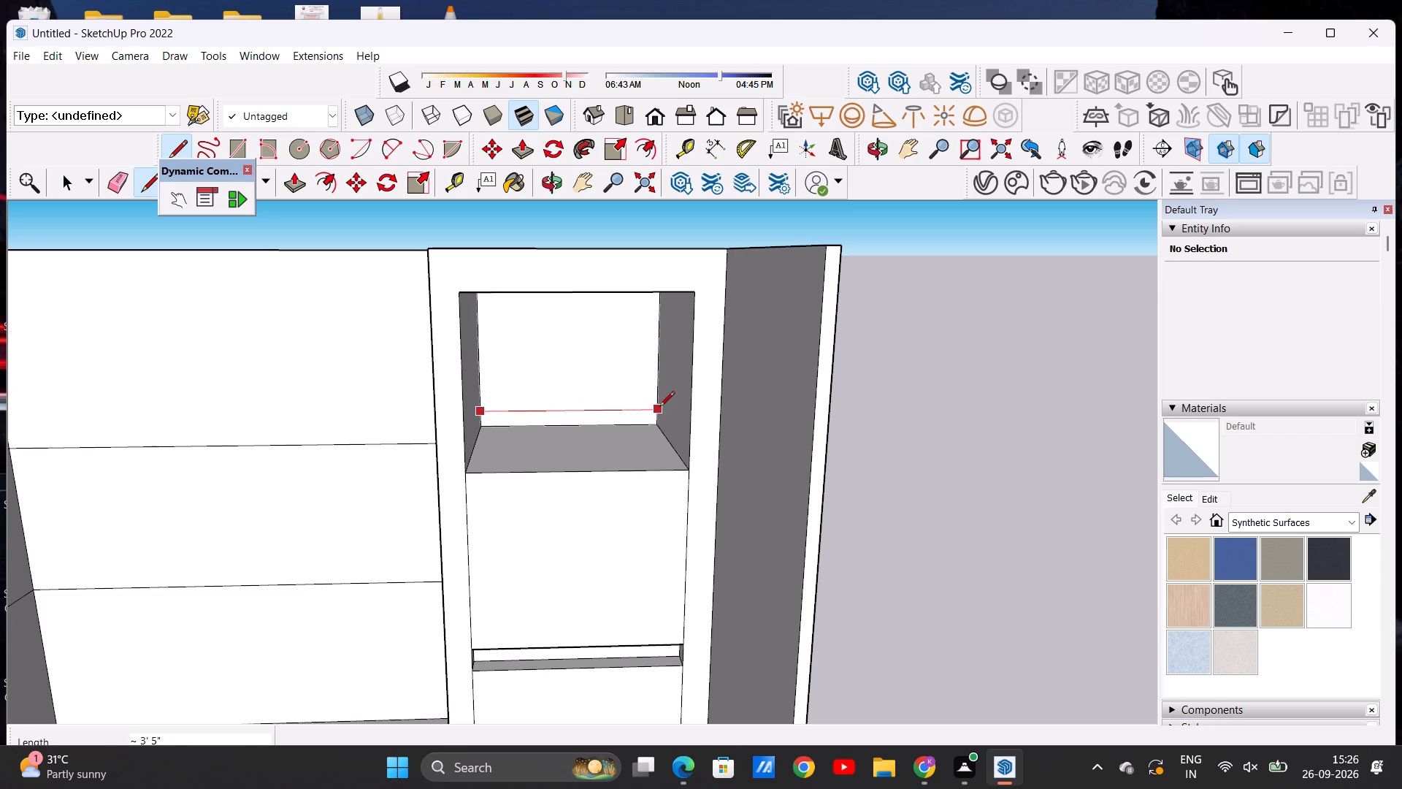
pyautogui.click(659, 408)
pyautogui.press('space')
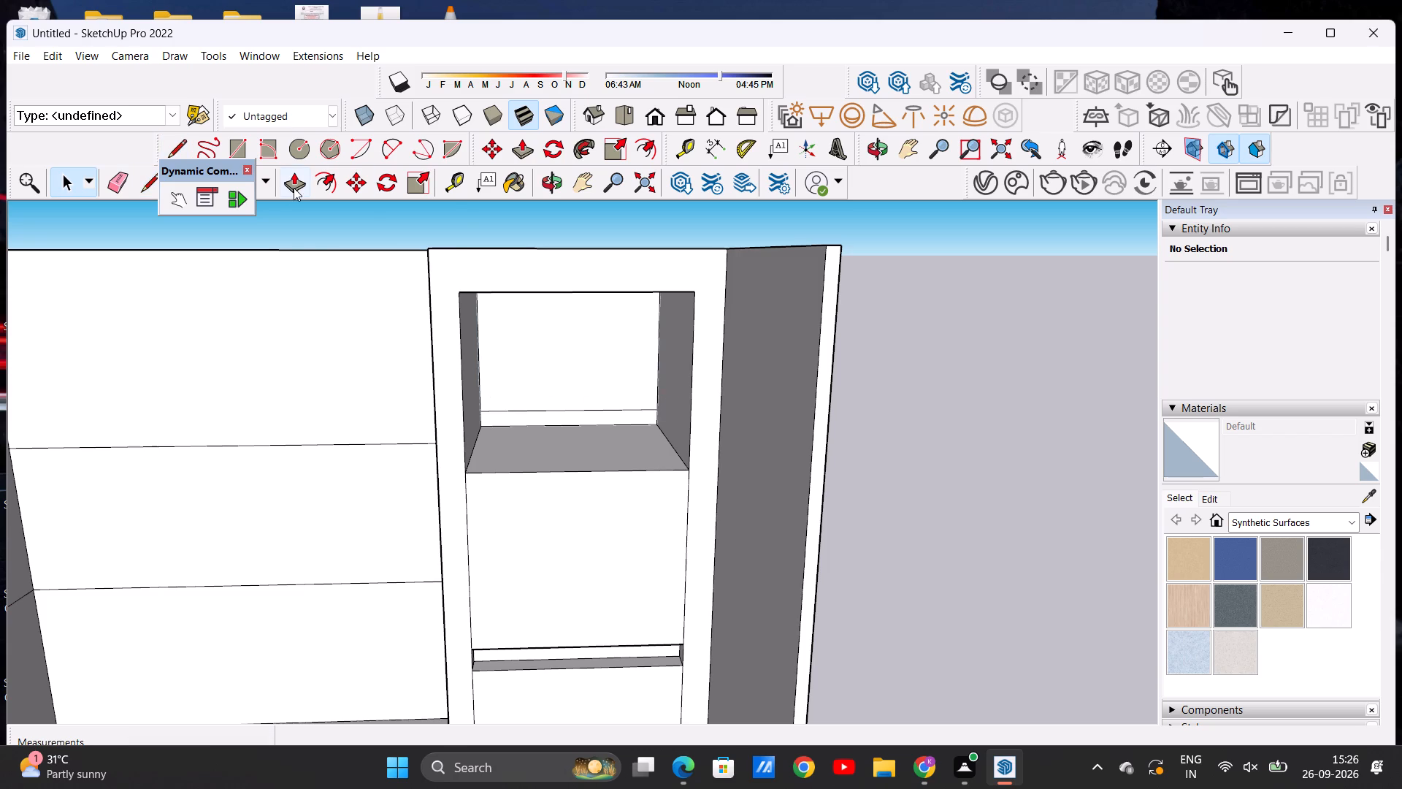
# Push/Pull the back face above the line forward 3' 6 1/2", flush with the tall unit's front, leaving a recessed groove below.
pyautogui.click(293, 186)
pyautogui.click(553, 333)
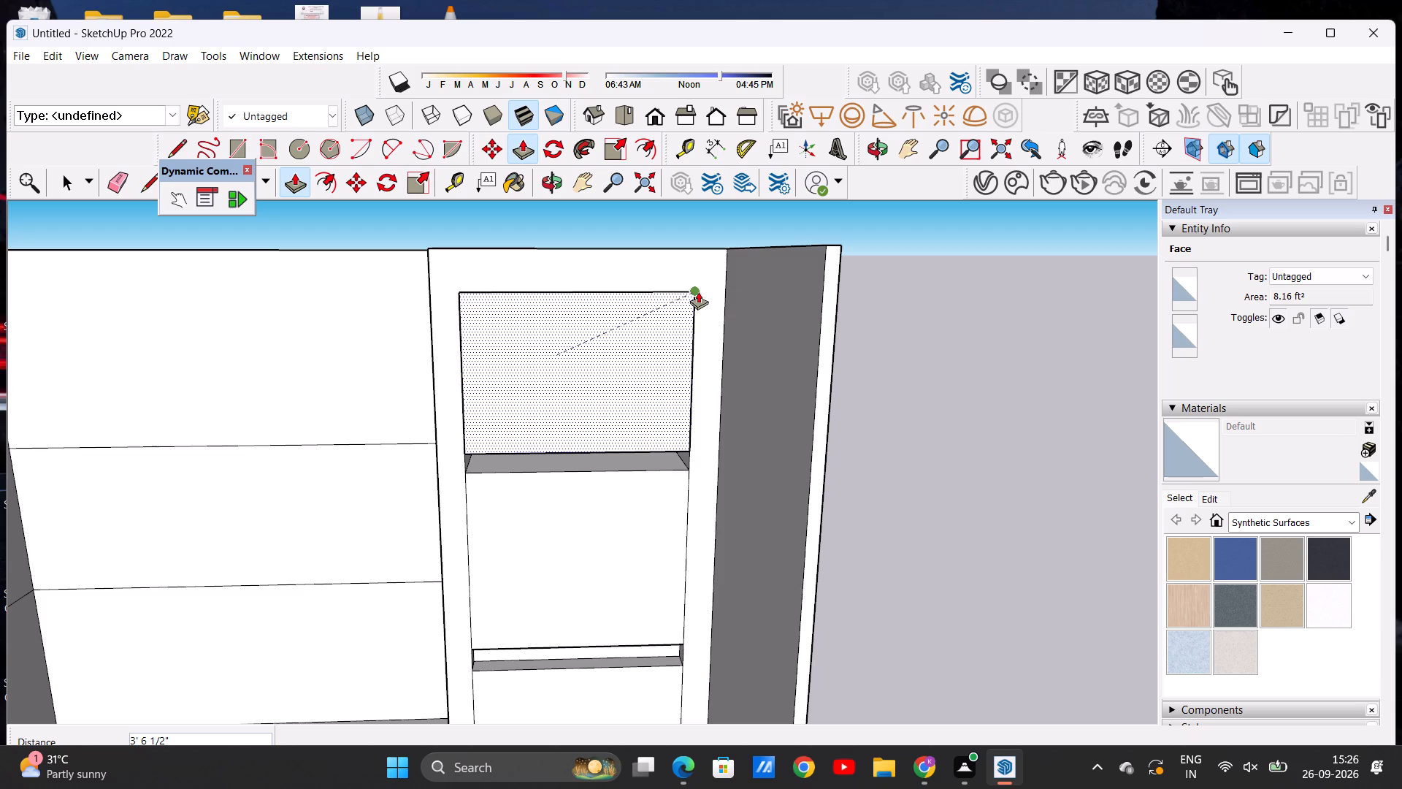
pyautogui.click(698, 291)
pyautogui.press('space')
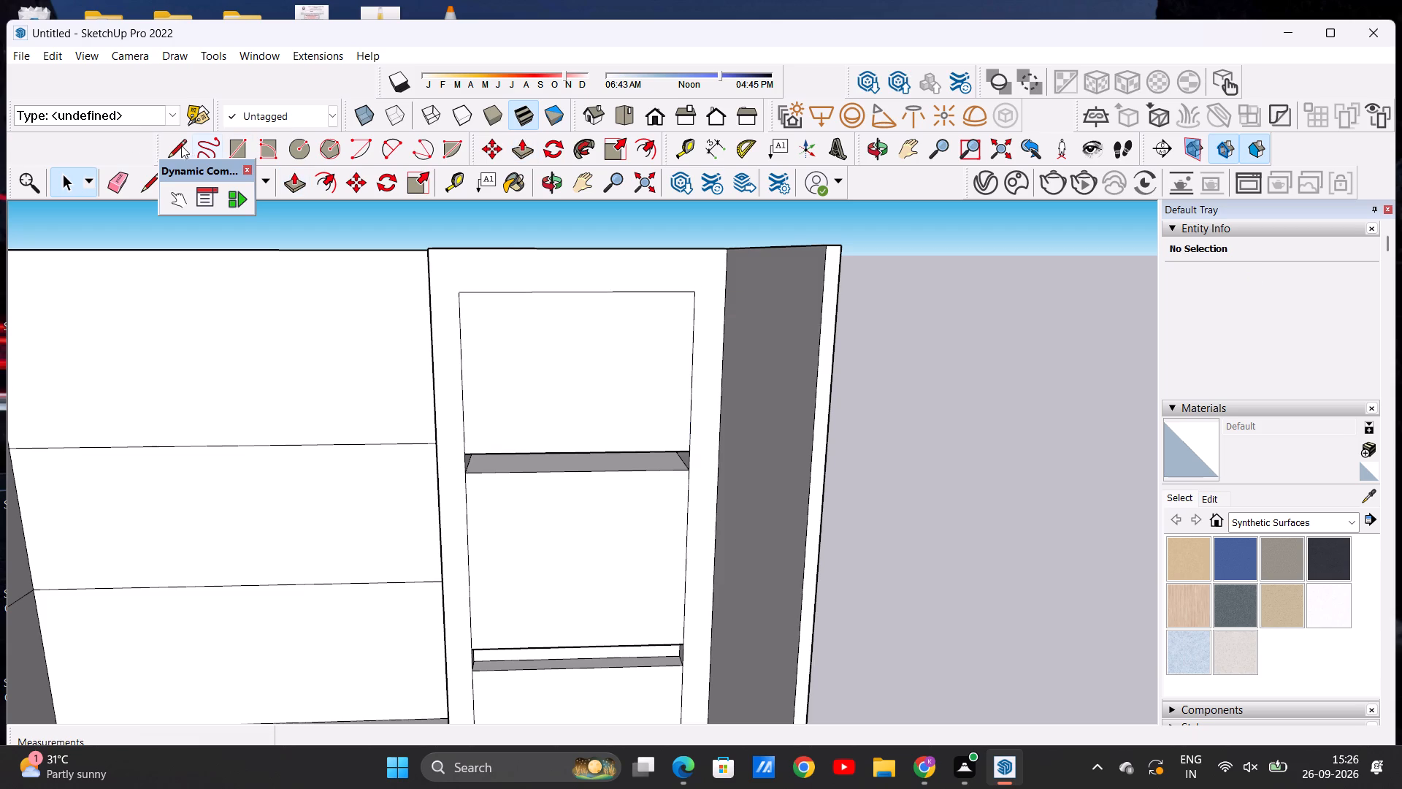
# Draw a vertical line from the midpoint of the upper front panel's top edge to its bottom edge, forming two doors.
pyautogui.click(180, 144)
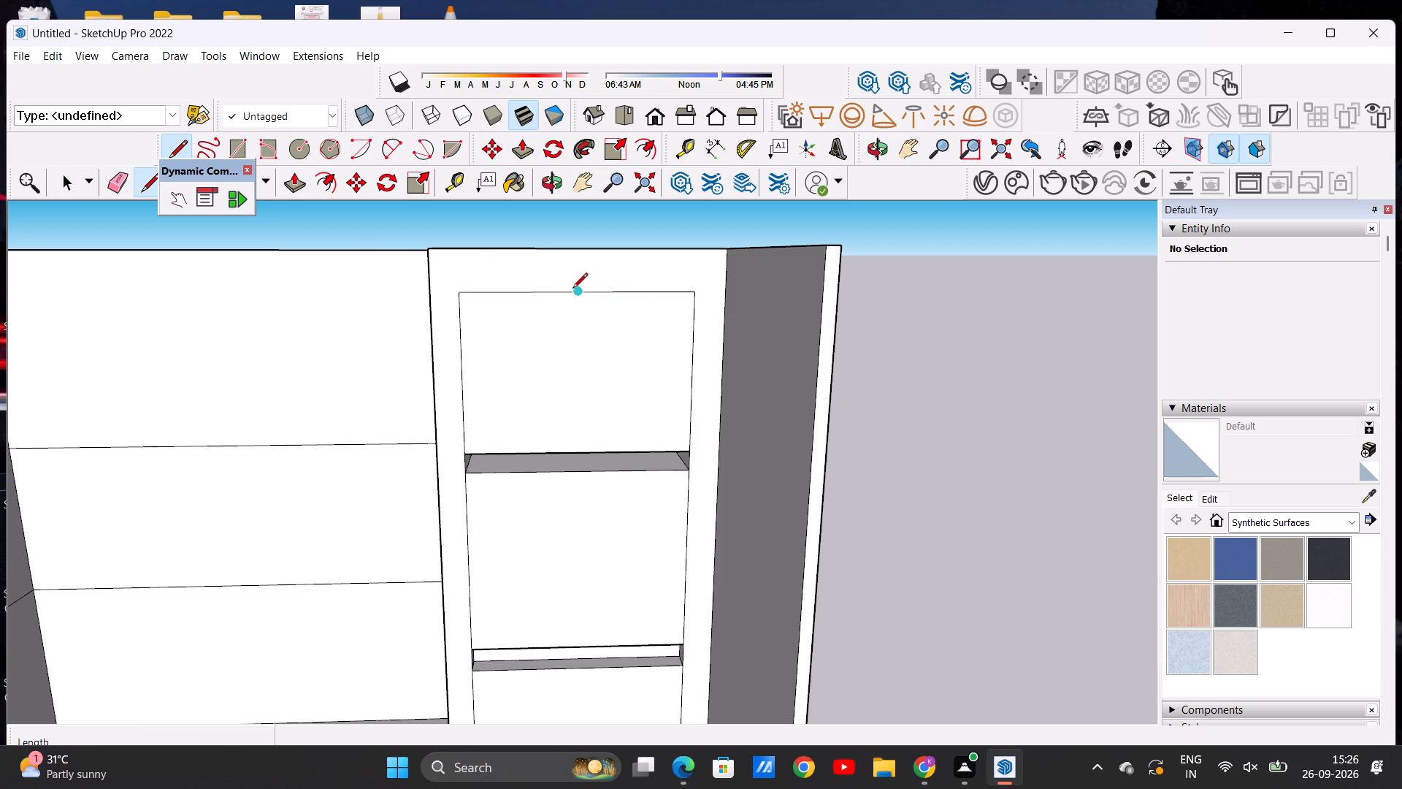
pyautogui.click(580, 294)
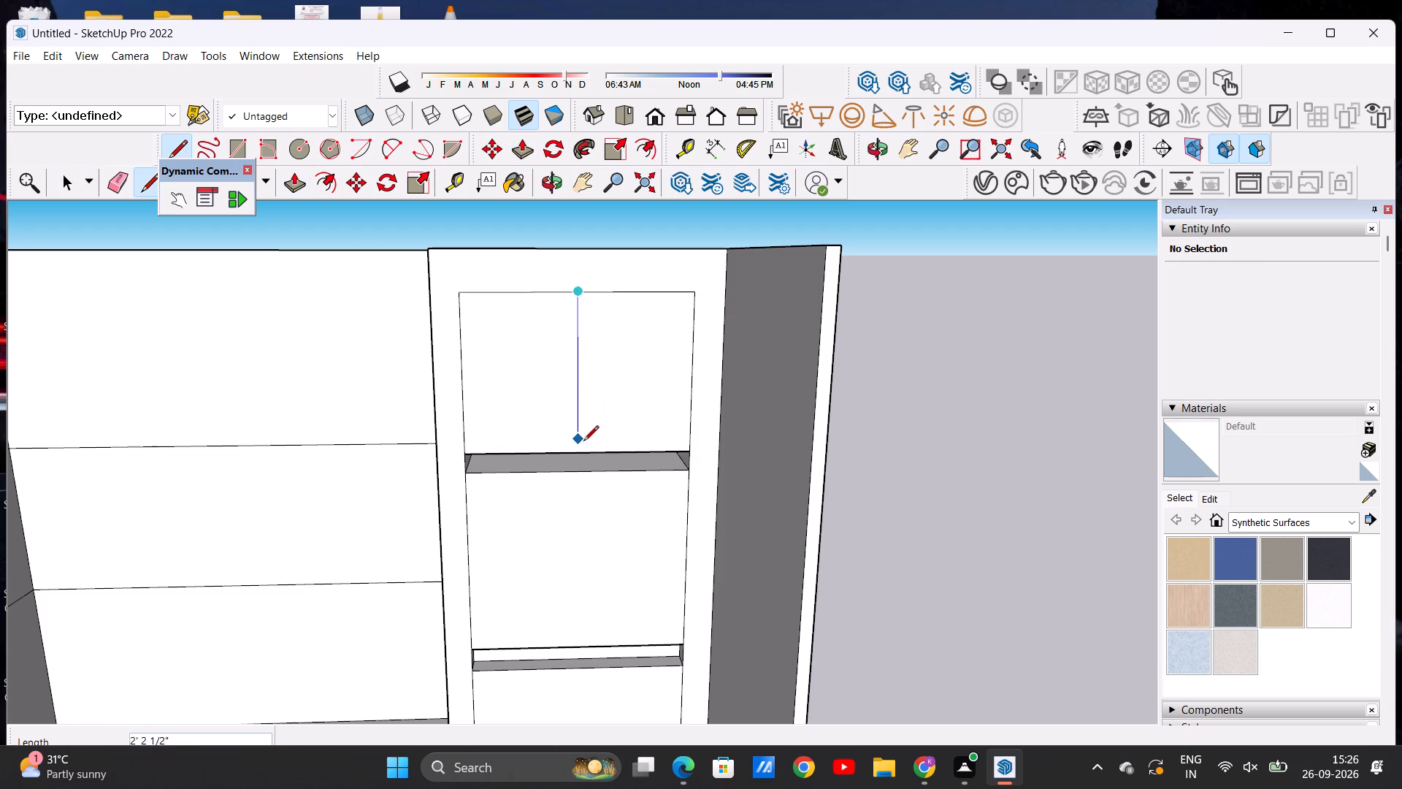
pyautogui.click(583, 455)
pyautogui.press('space')
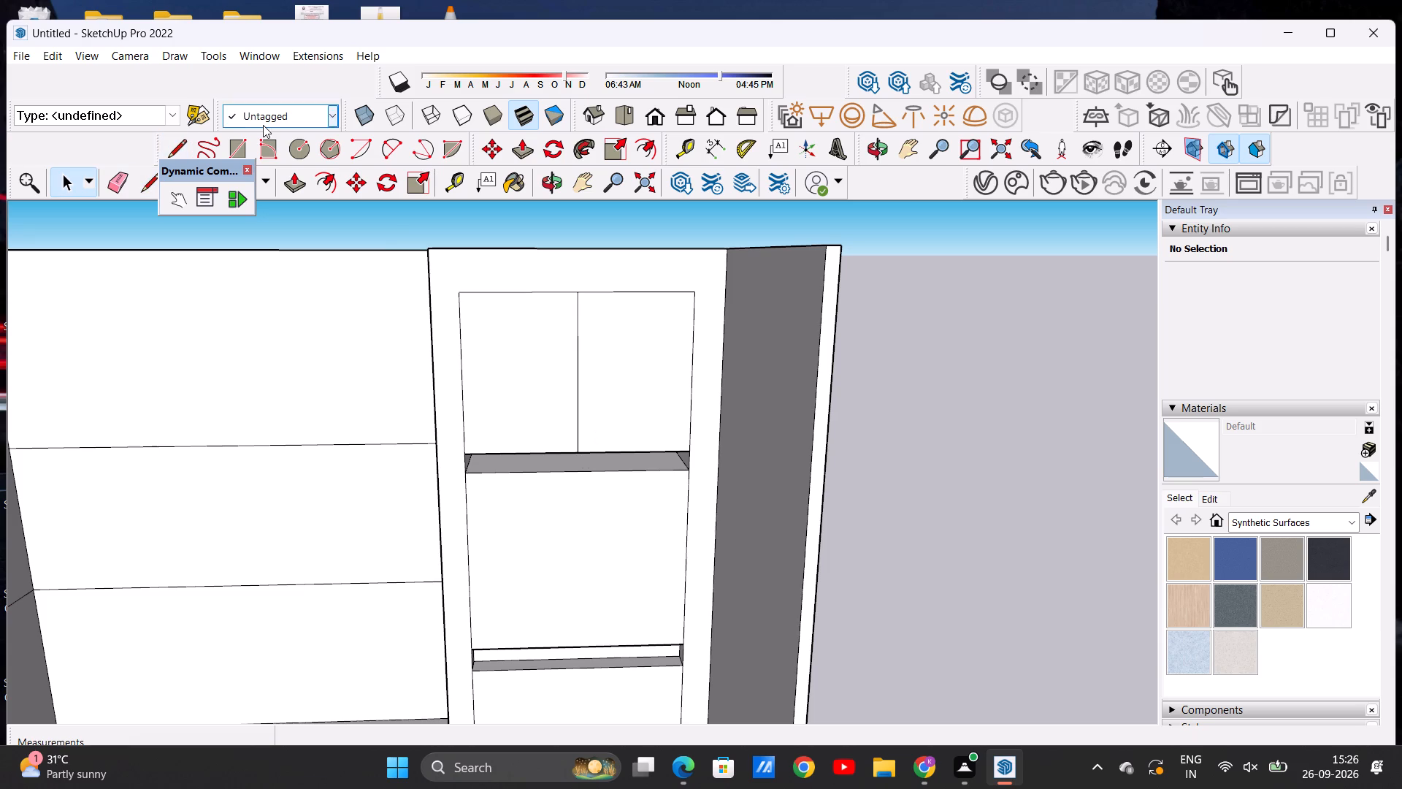
# Draw a narrow upright handle rectangle on the left upper door near the centre line.
pyautogui.click(236, 143)
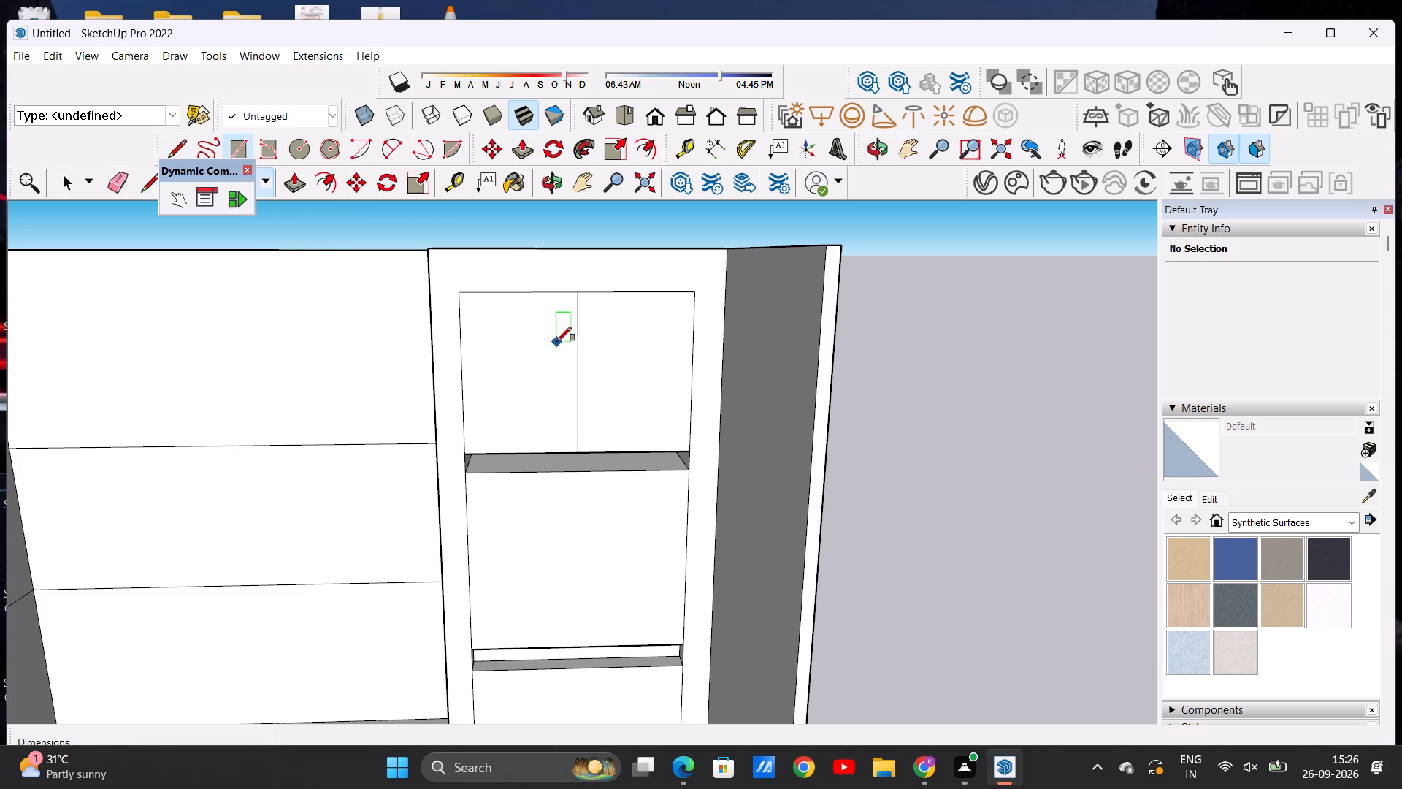
pyautogui.click(556, 342)
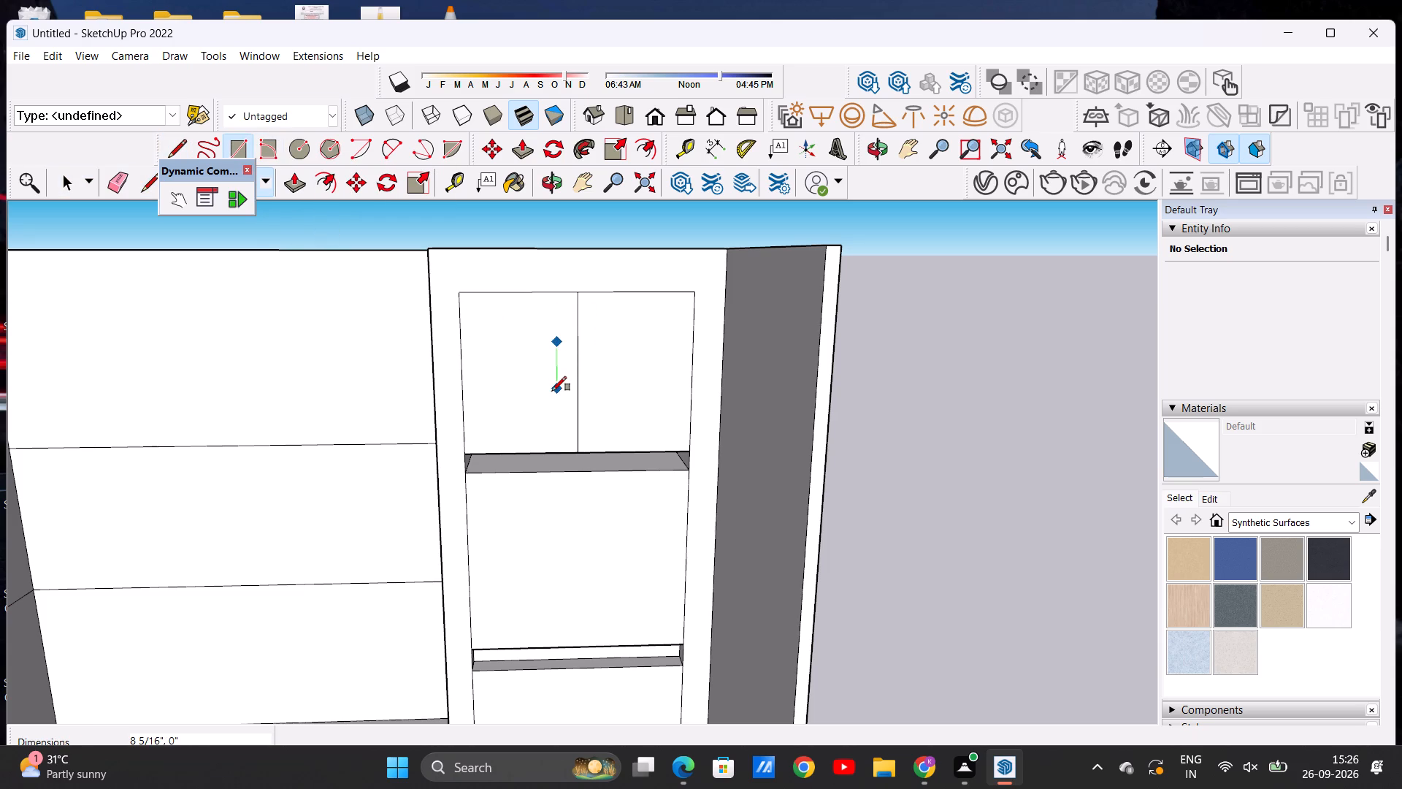
pyautogui.click(545, 392)
pyautogui.press('space')
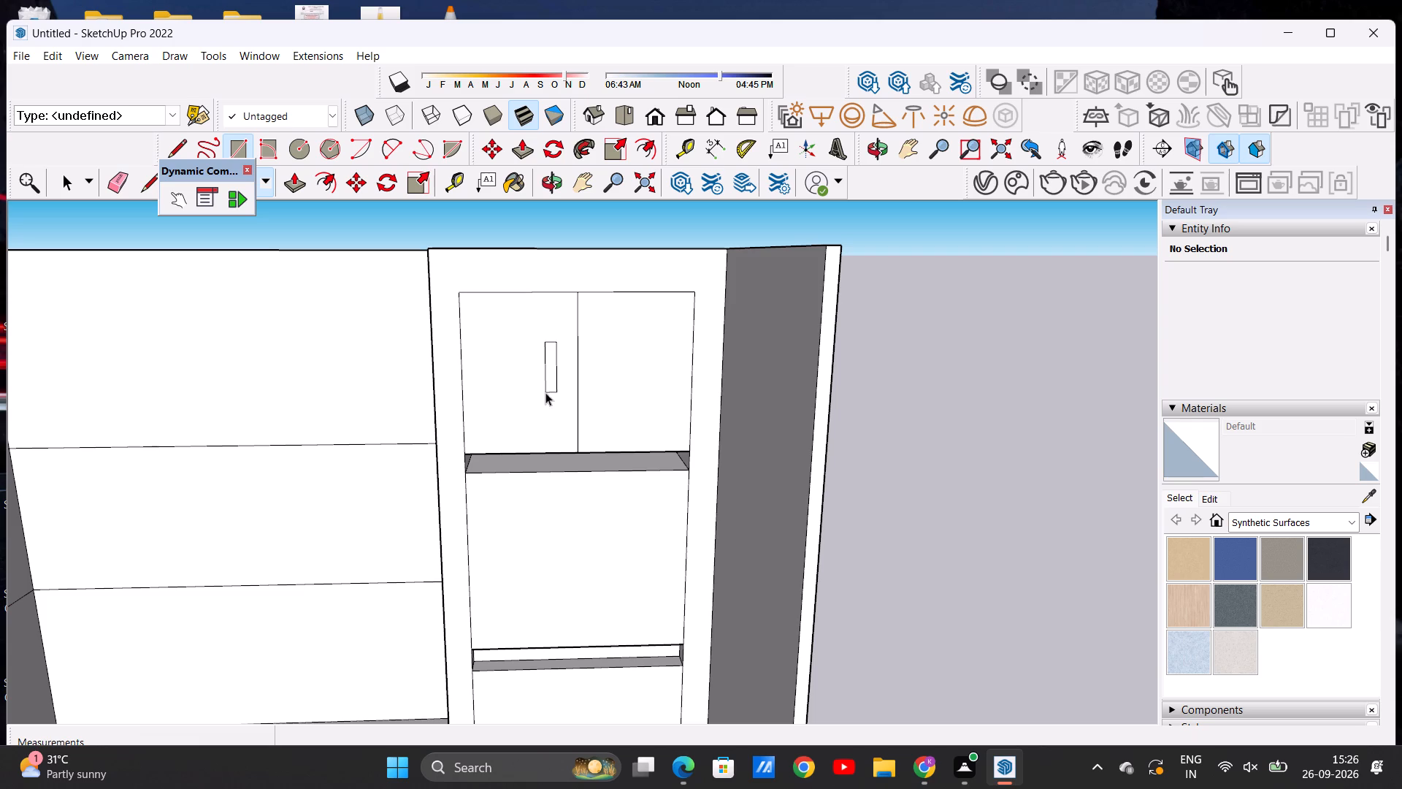
# Copy the handle rectangle's face and edges horizontally onto the right upper door, near the centre line.
pyautogui.doubleClick(551, 381)
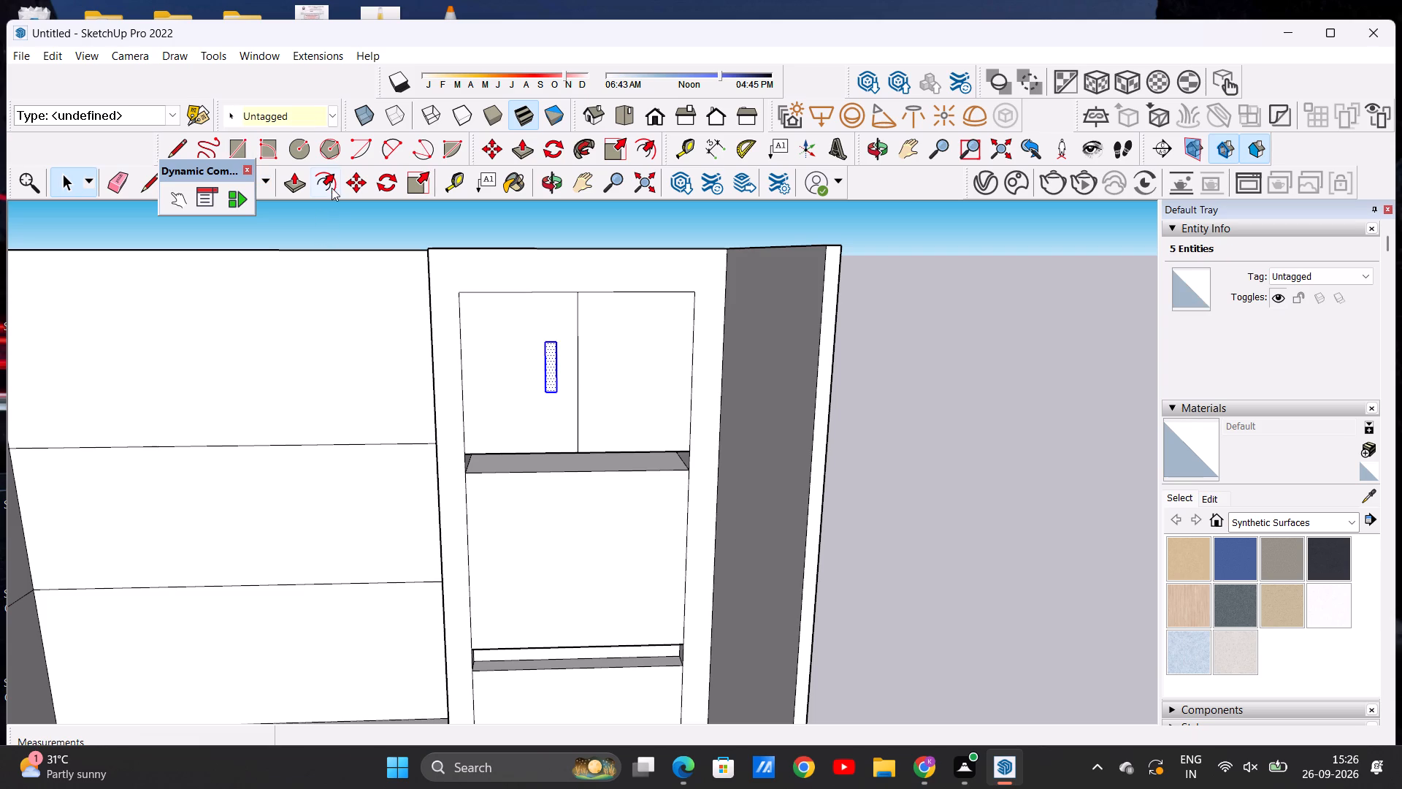
pyautogui.click(345, 184)
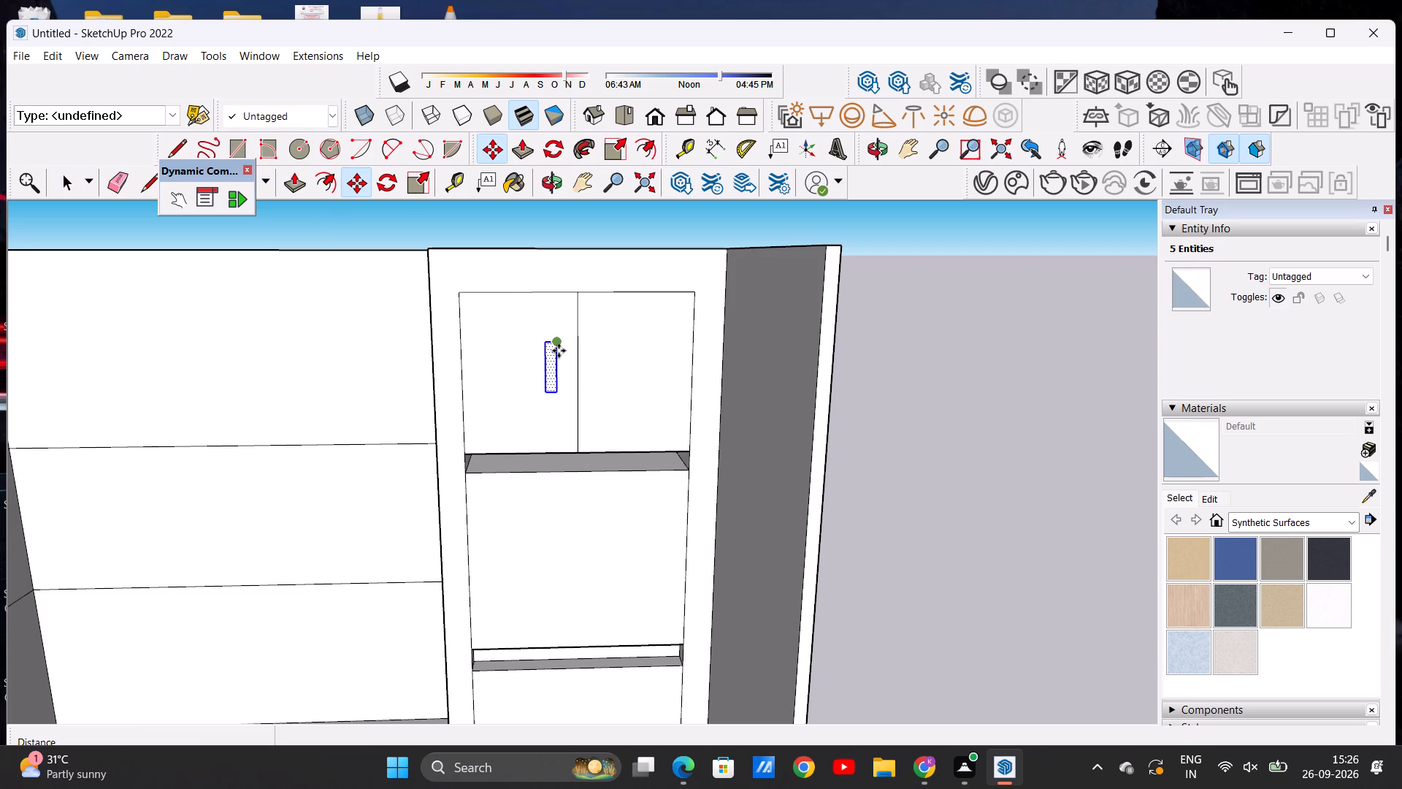
pyautogui.click(559, 351)
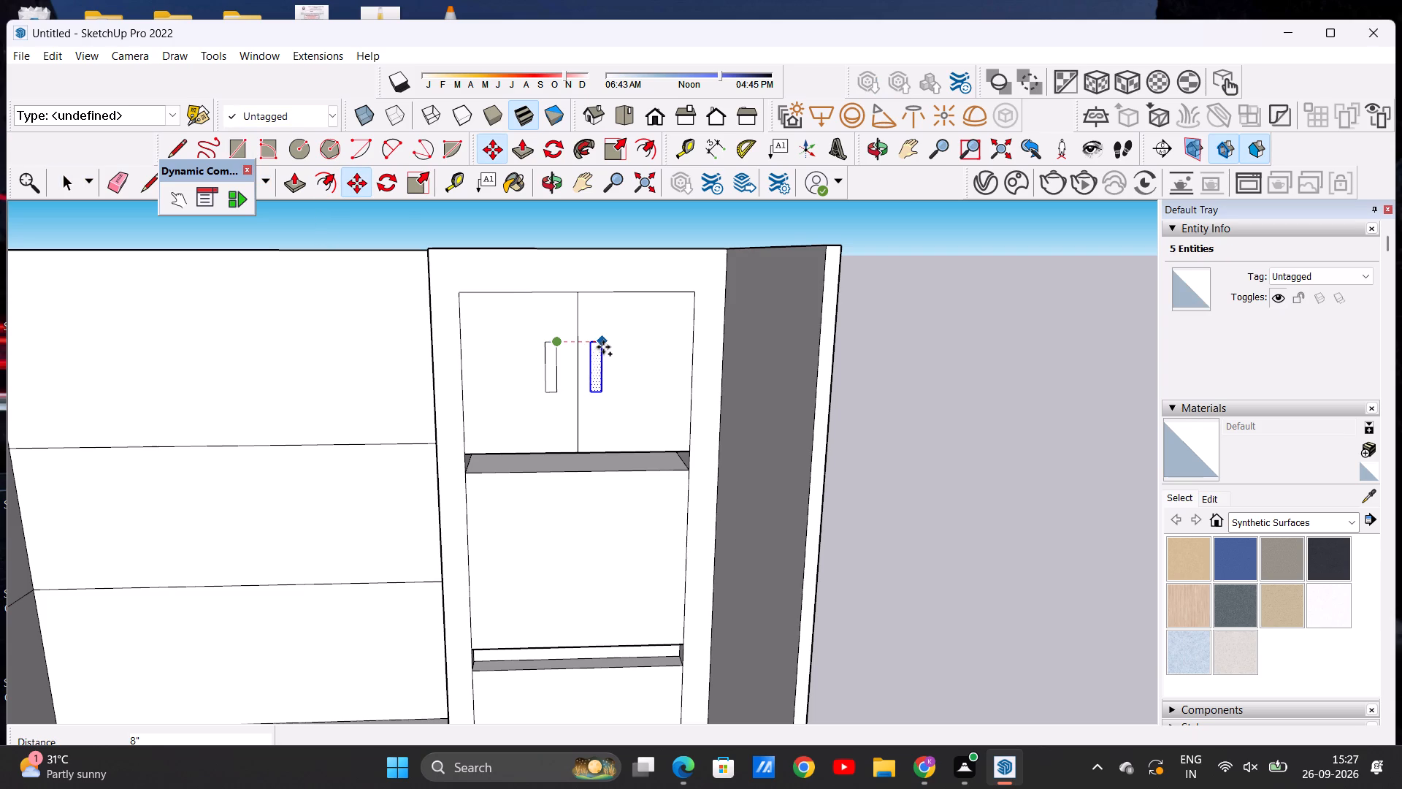
pyautogui.click(605, 339)
pyautogui.press('space')
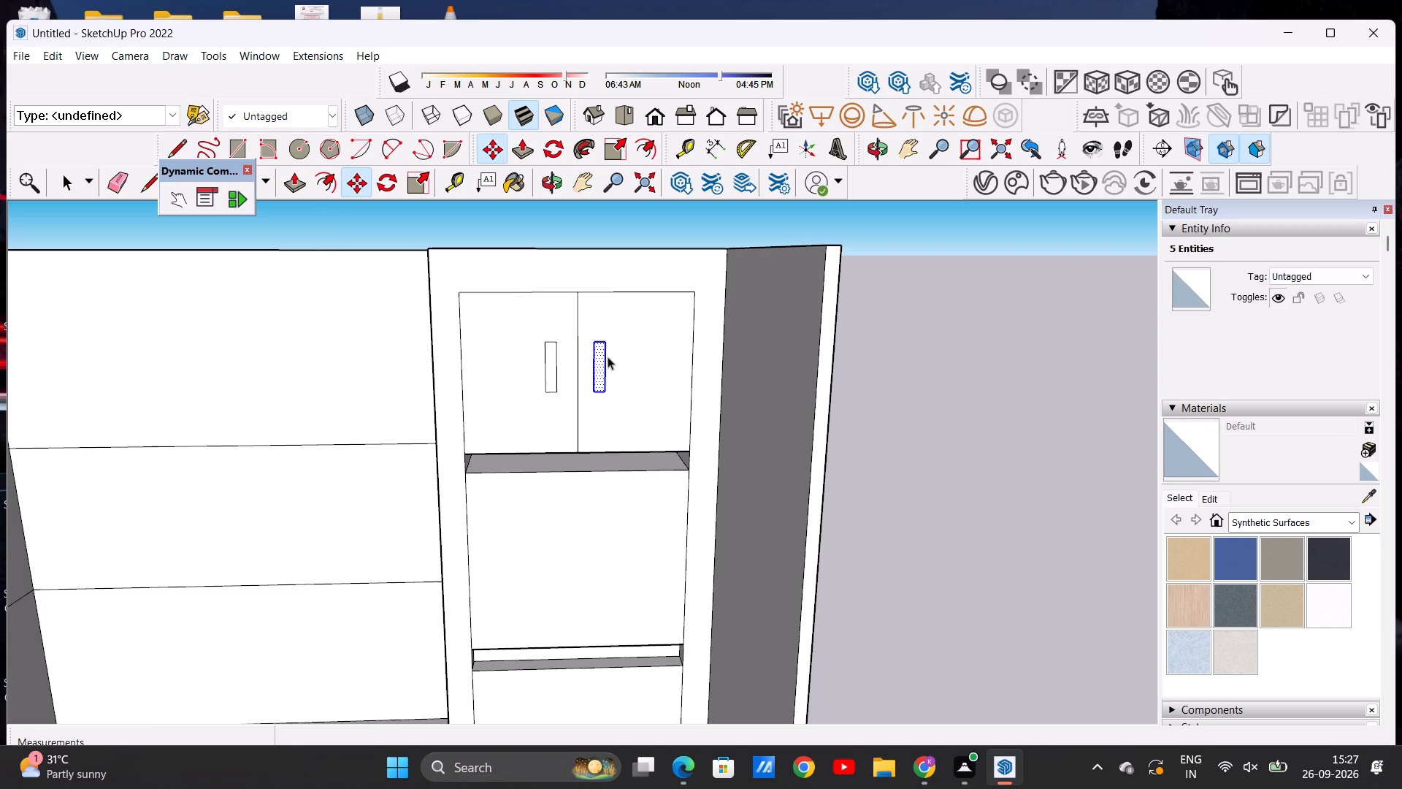
pyautogui.click(1125, 443)
# Examine the tall unit and the whole kitchen layout from the front and from above.
pyautogui.scroll(2, 551, 378)
pyautogui.scroll(-12, 554, 365)
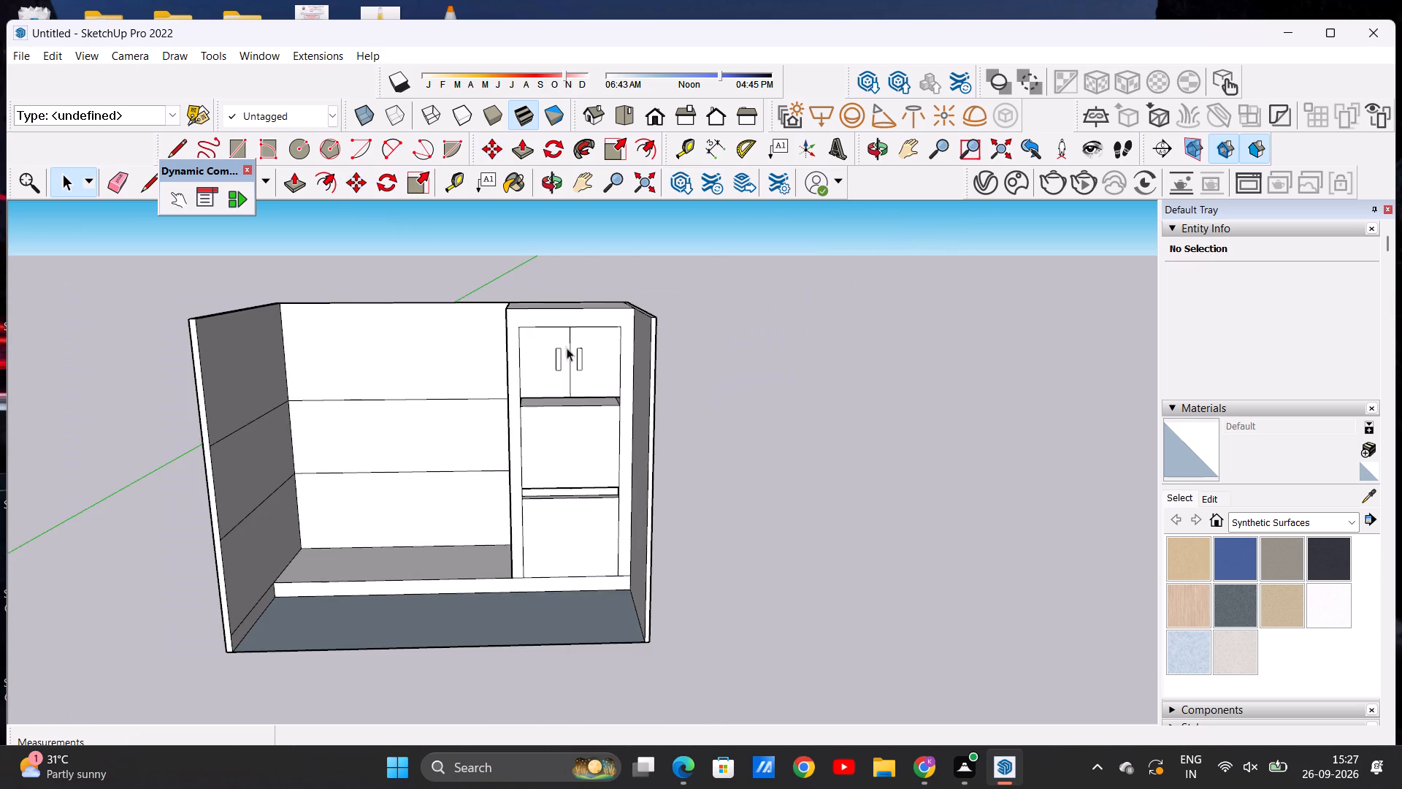
pyautogui.moveTo(535, 514); pyautogui.dragTo(545, 435, button='middle')
pyautogui.scroll(1, 548, 435)
pyautogui.scroll(-5, 544, 431)
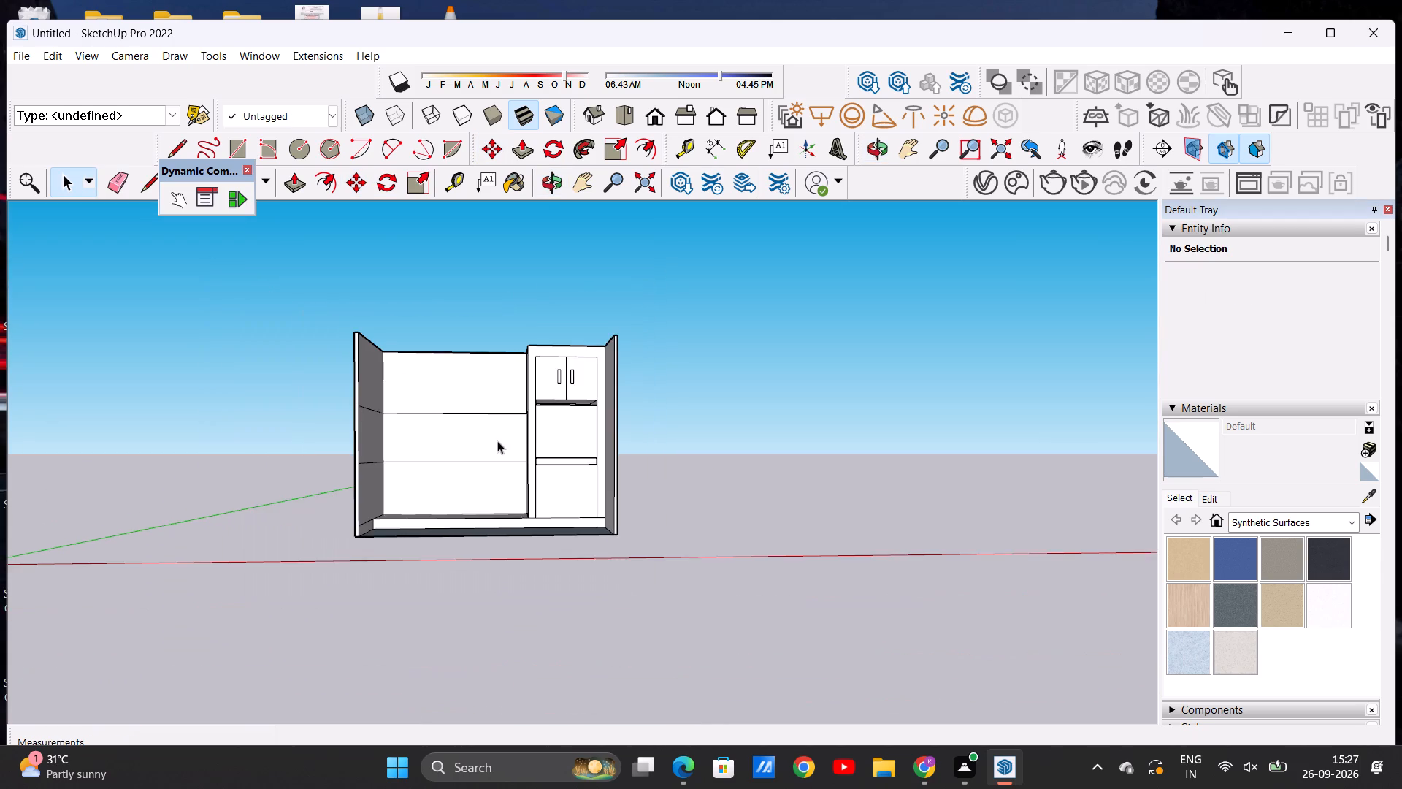
pyautogui.moveTo(497, 441); pyautogui.dragTo(496, 465, button='middle')
pyautogui.scroll(2, 422, 441)
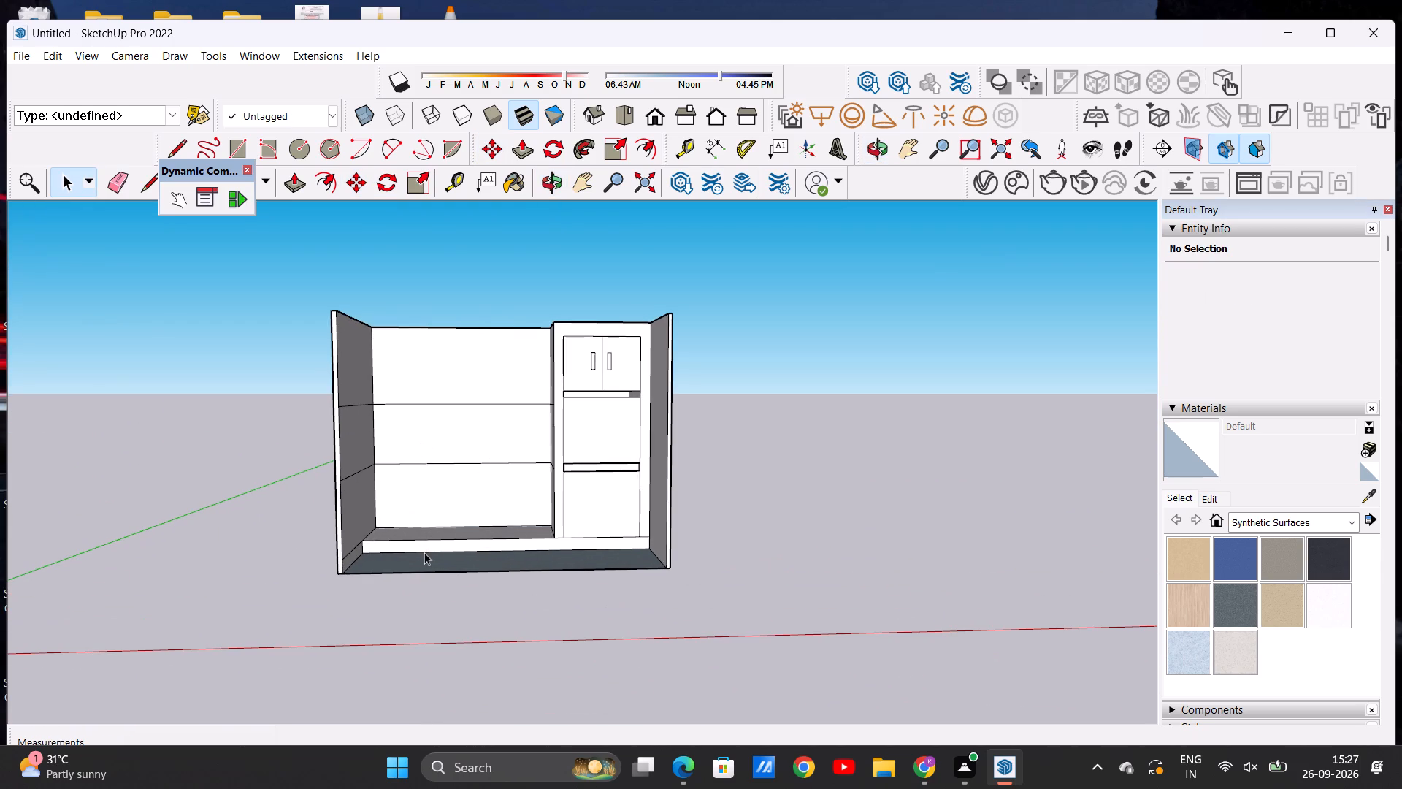
pyautogui.scroll(-1, 380, 481)
pyautogui.moveTo(409, 470); pyautogui.dragTo(397, 568, button='middle')
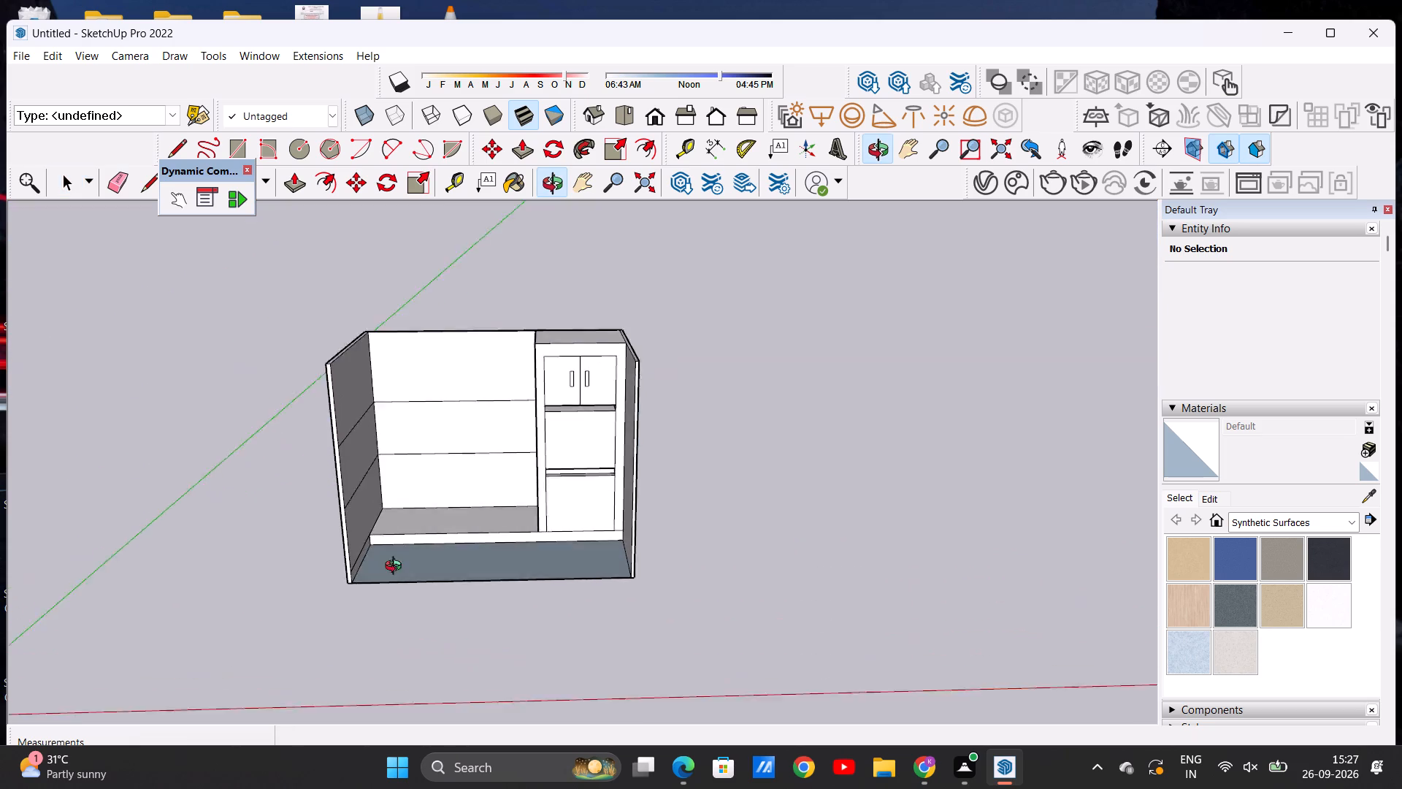
pyautogui.moveTo(397, 568); pyautogui.dragTo(408, 531, button='middle')
pyautogui.scroll(-1, 408, 531)
pyautogui.scroll(2, 415, 495)
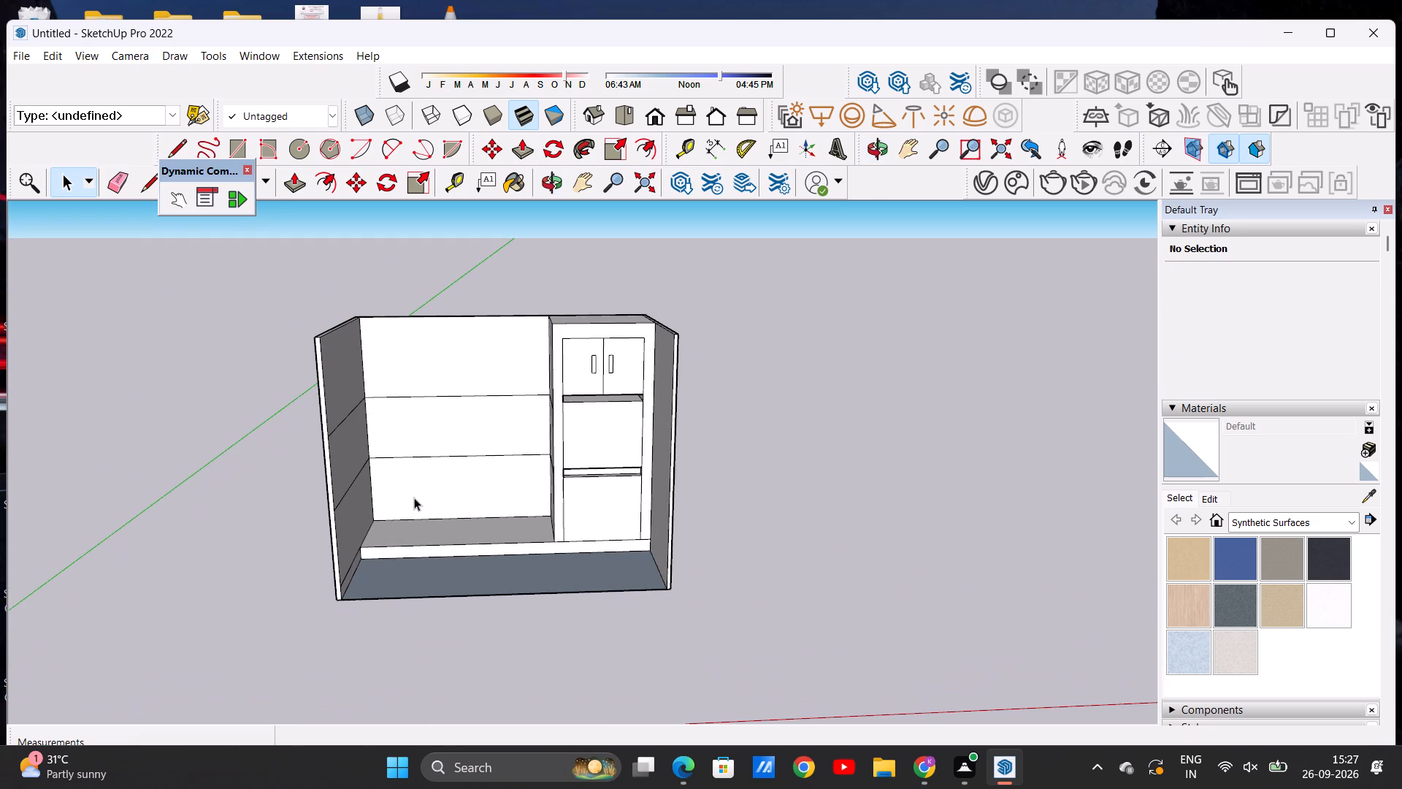
pyautogui.moveTo(410, 506); pyautogui.dragTo(501, 520, button='middle')
pyautogui.moveTo(503, 601); pyautogui.dragTo(431, 723, button='middle')
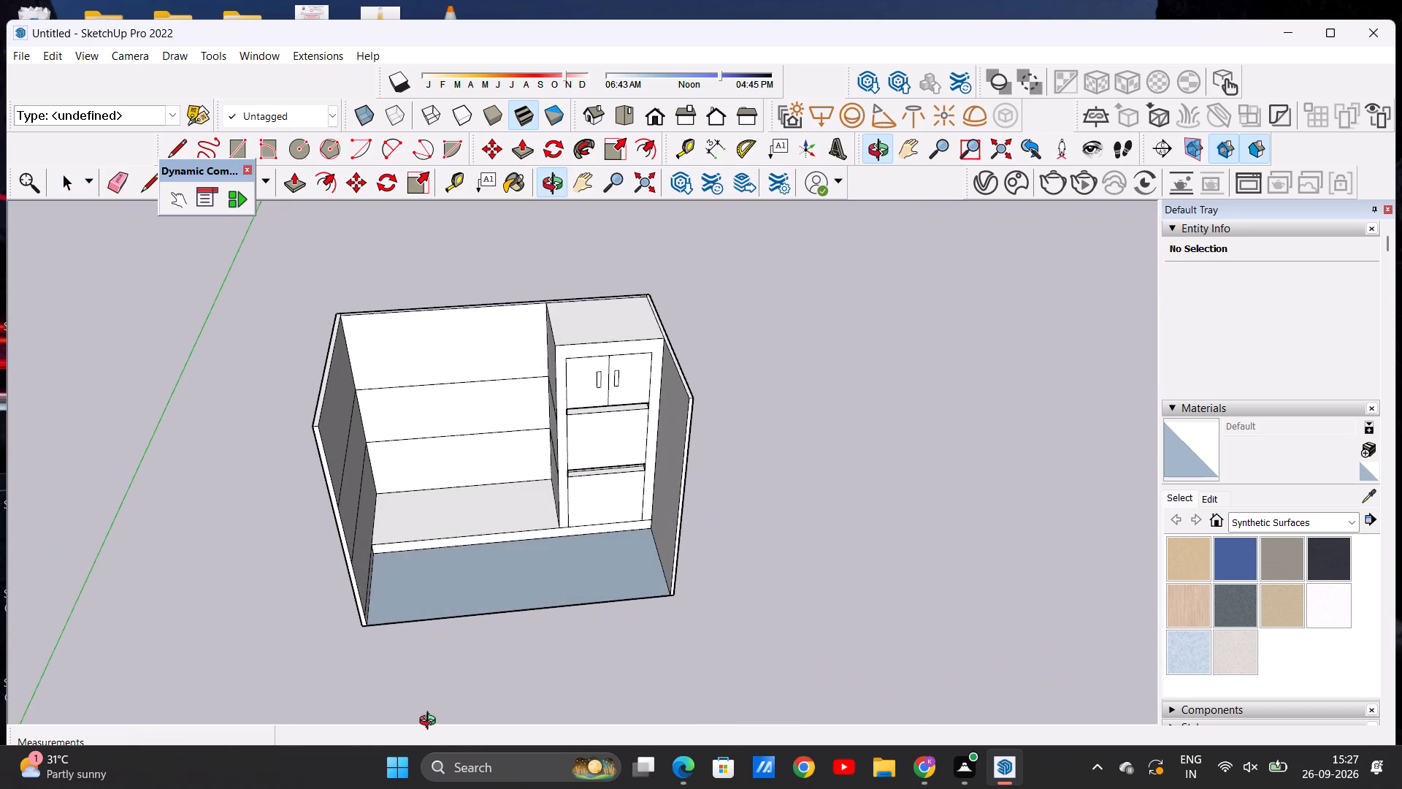
# Pull the front face of the floor-level plinth forward about 1 1/8" beneath the tall unit.
pyautogui.moveTo(431, 723); pyautogui.dragTo(432, 736, button='middle')
pyautogui.scroll(1, 456, 522)
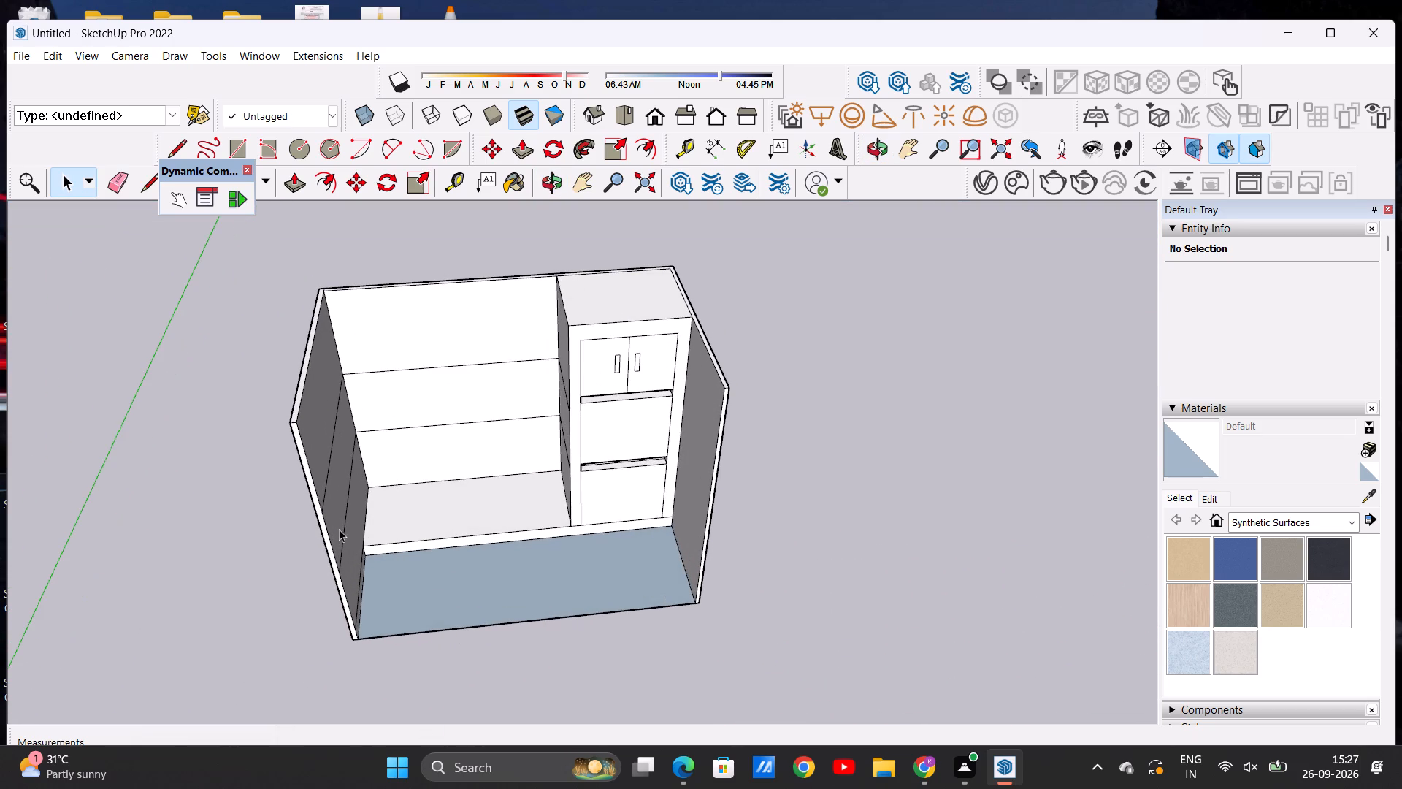
pyautogui.click(290, 180)
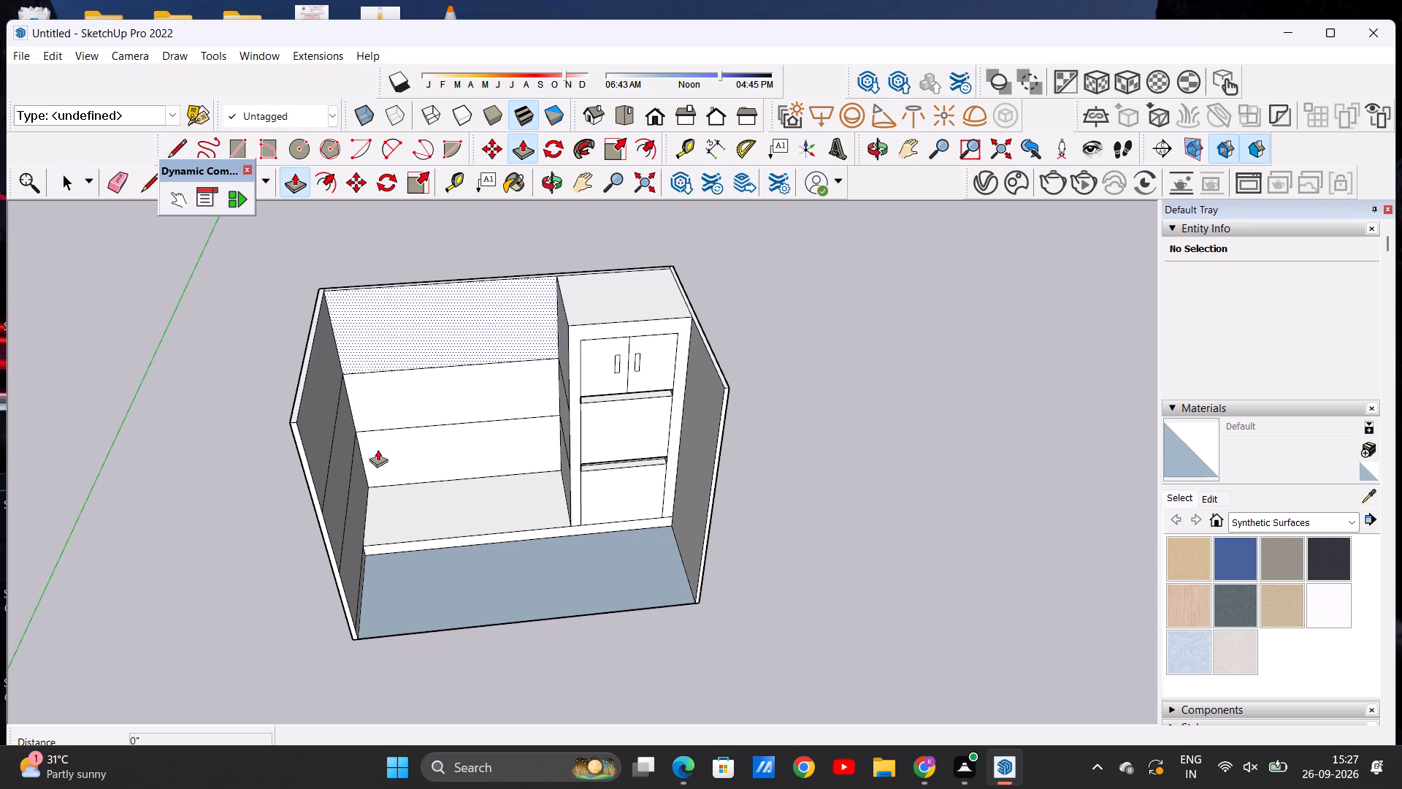
pyautogui.scroll(6, 439, 560)
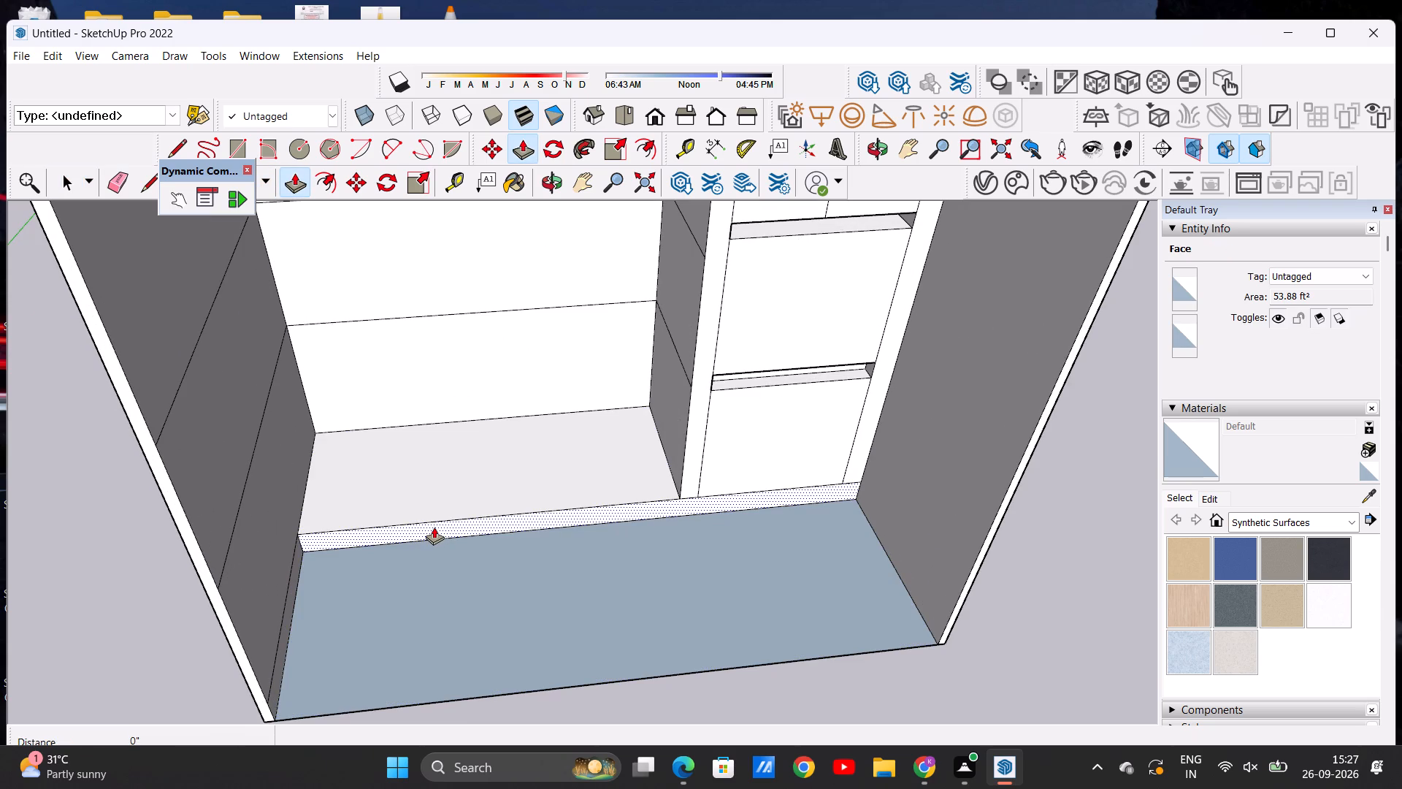
pyautogui.click(434, 527)
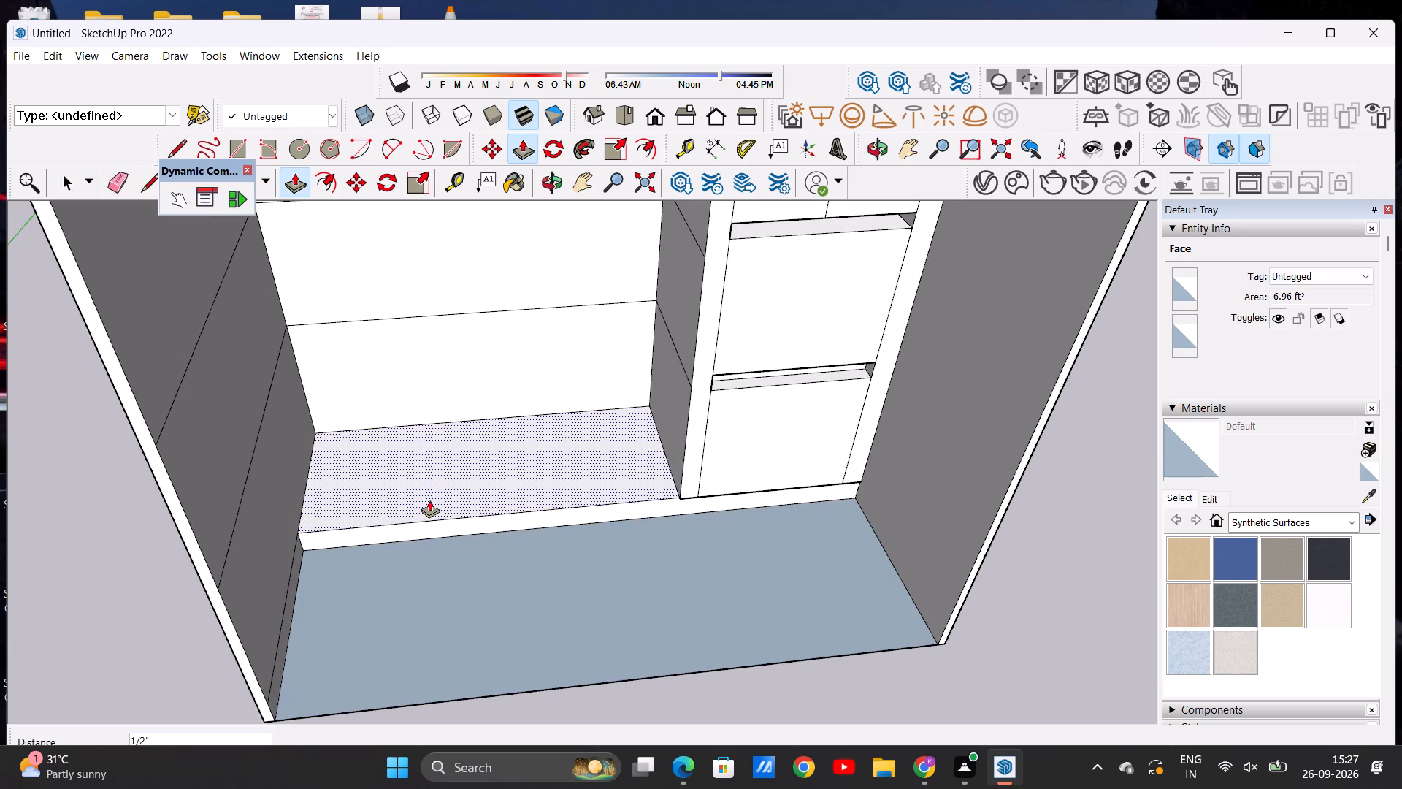
pyautogui.scroll(4, 421, 524)
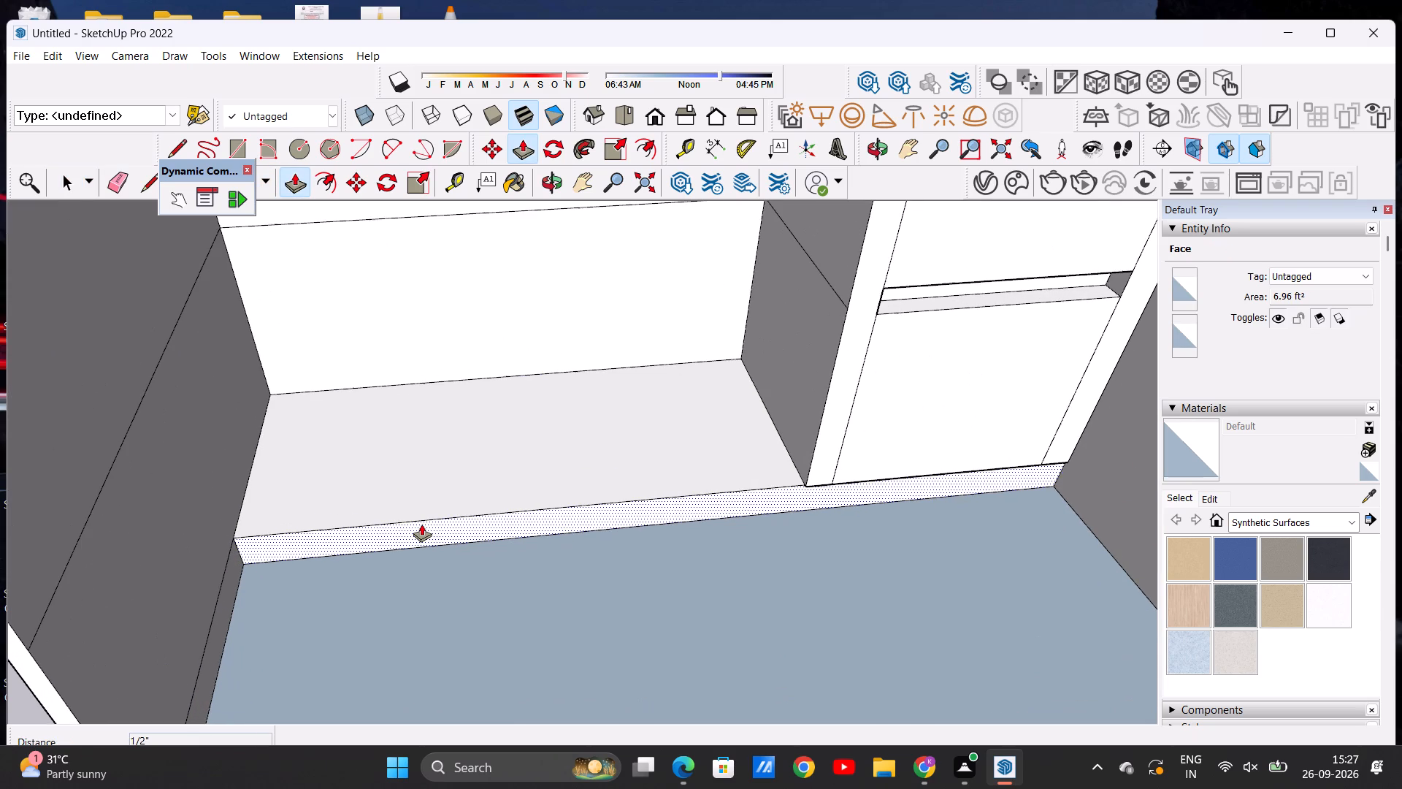
pyautogui.click(421, 524)
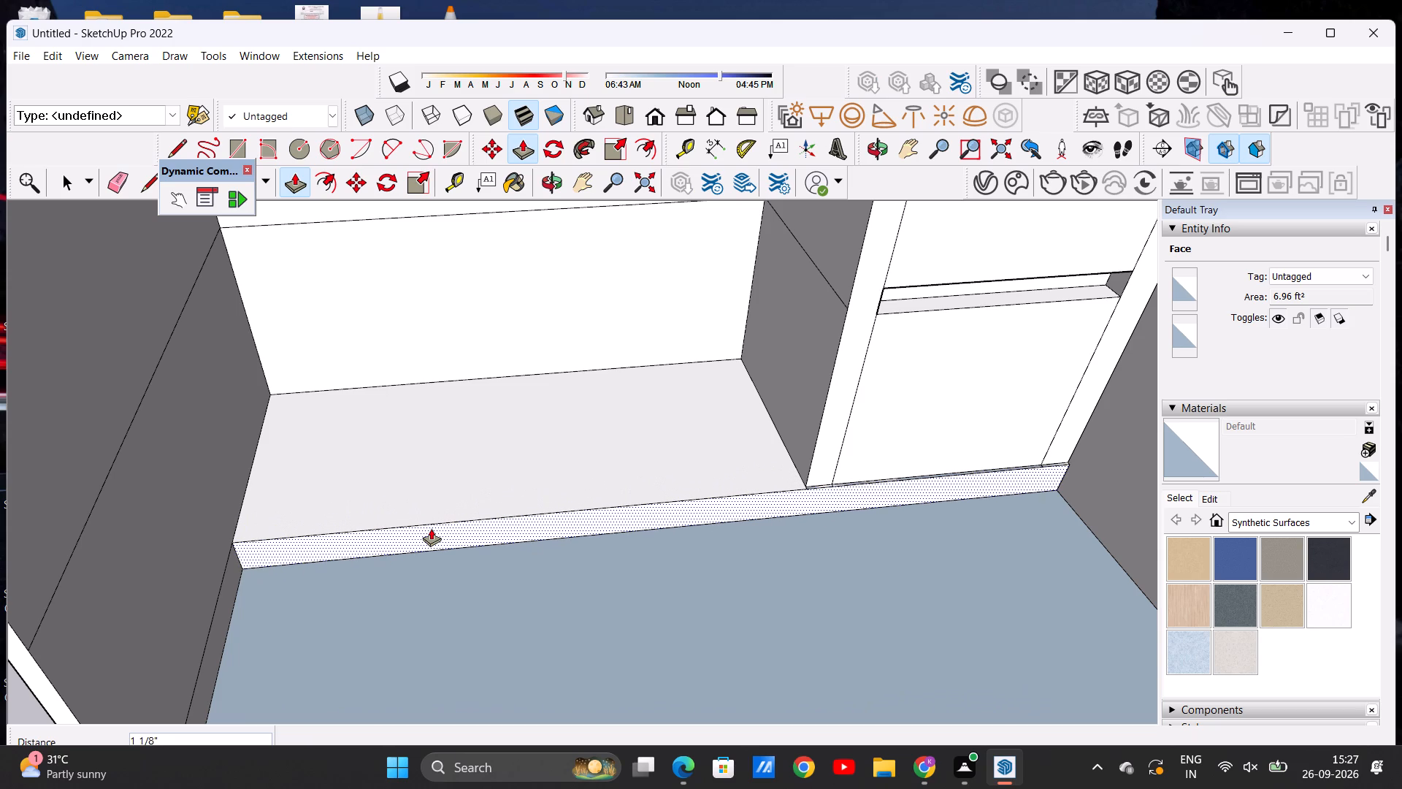
pyautogui.click(431, 528)
pyautogui.press('space')
# Extrude the lowest panel of the left side wall inward with Push/Pull to form the left-hand base cabinet block.
pyautogui.moveTo(609, 611); pyautogui.dragTo(588, 525, button='middle')
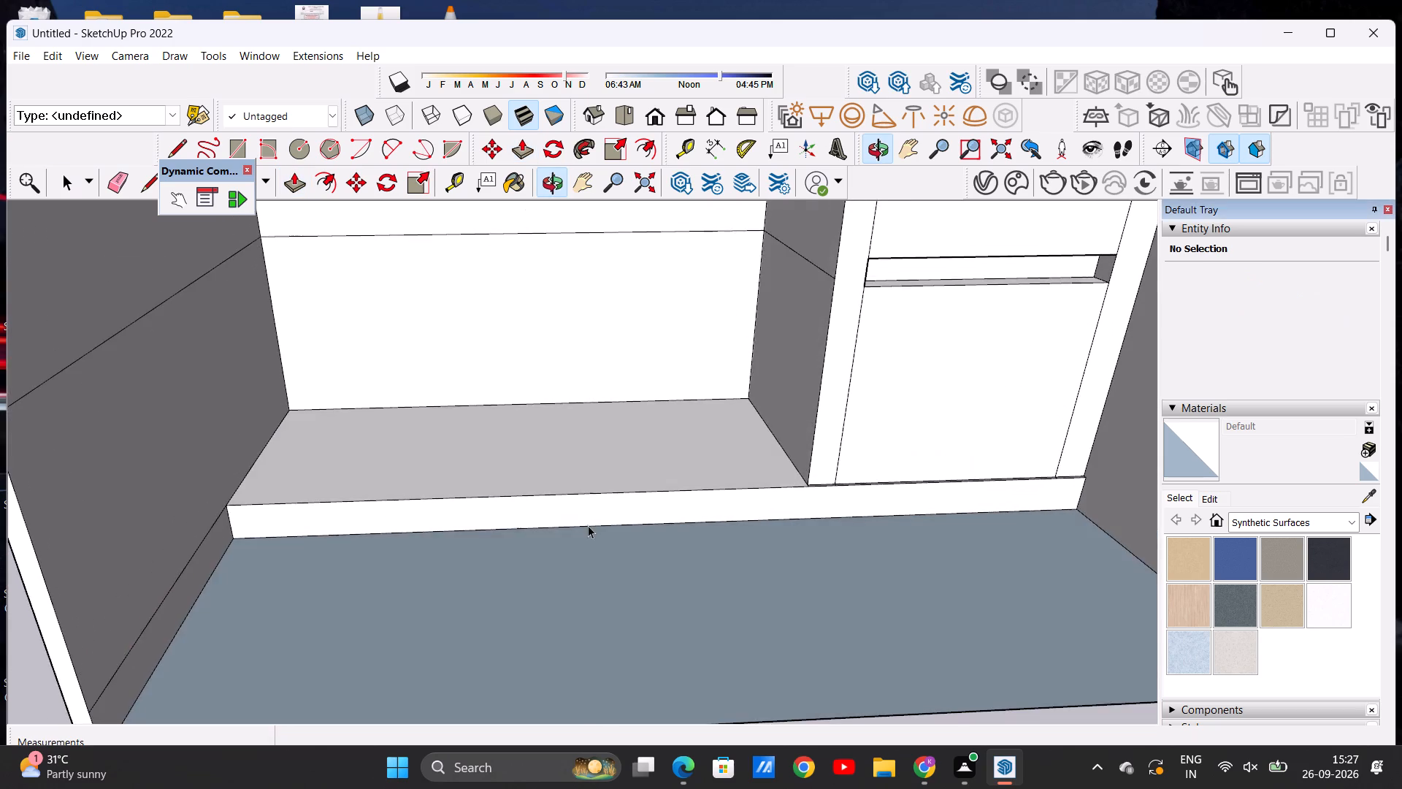
pyautogui.scroll(-7, 586, 525)
pyautogui.moveTo(650, 451); pyautogui.dragTo(545, 394, button='middle')
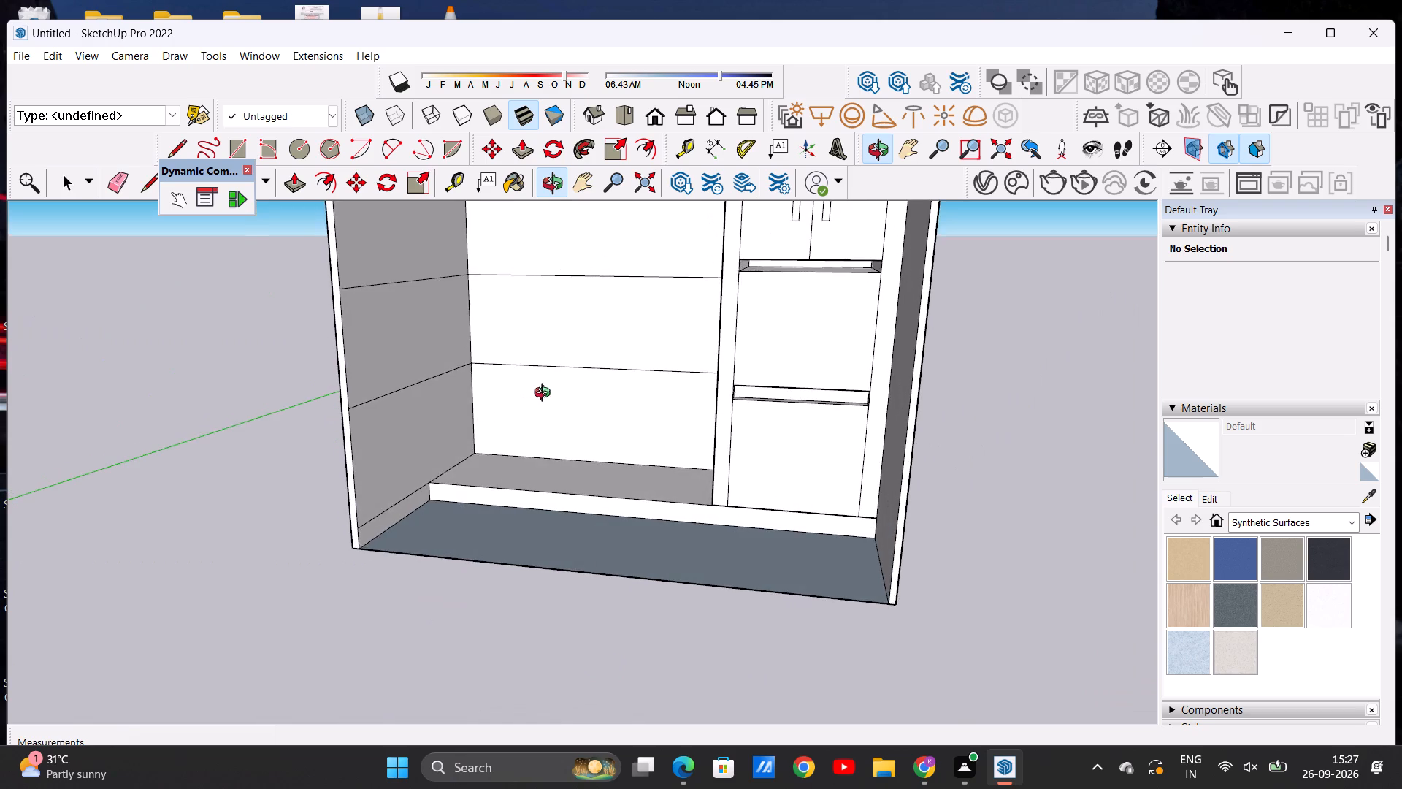
pyautogui.moveTo(545, 394); pyautogui.dragTo(546, 400, button='middle')
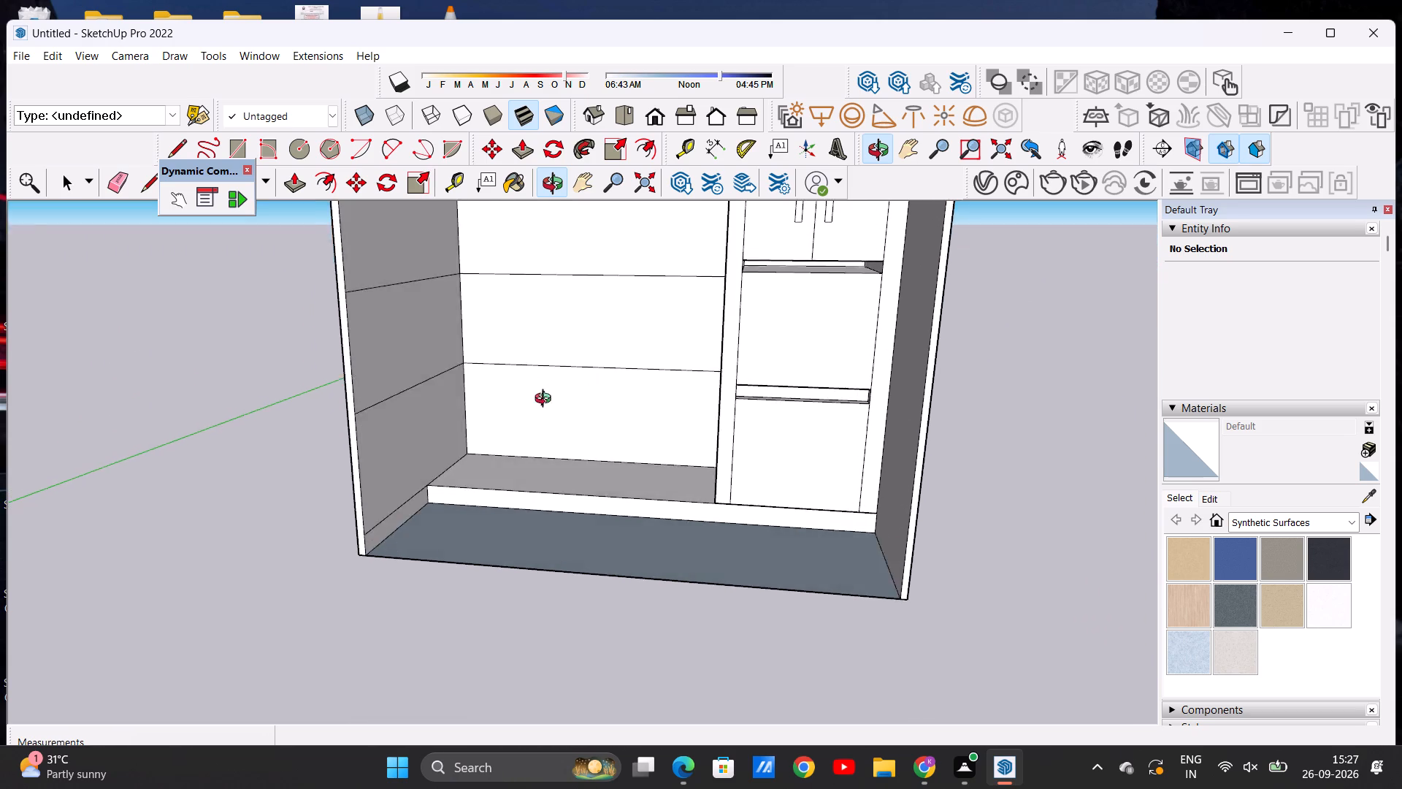
pyautogui.moveTo(546, 400); pyautogui.dragTo(557, 425, button='middle')
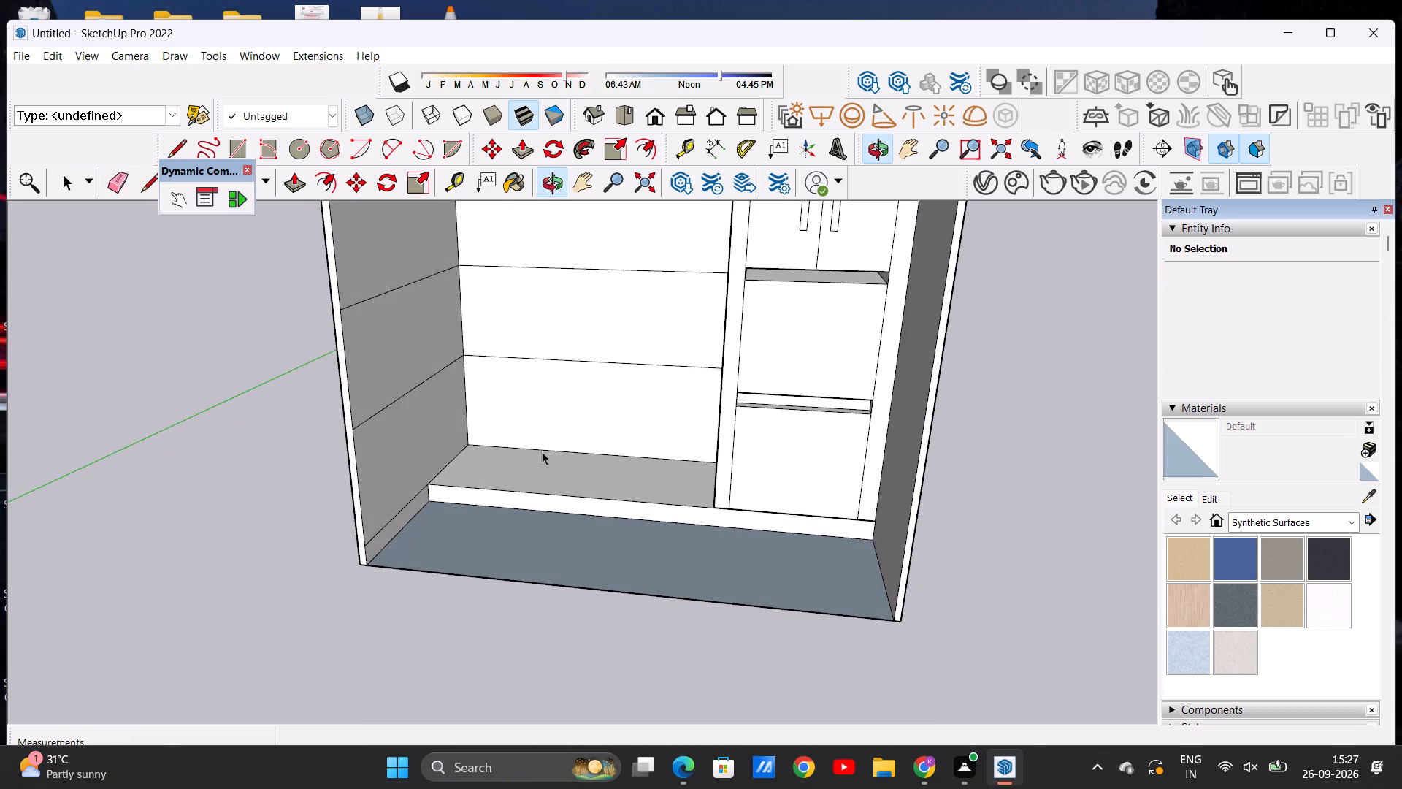
pyautogui.scroll(1, 432, 558)
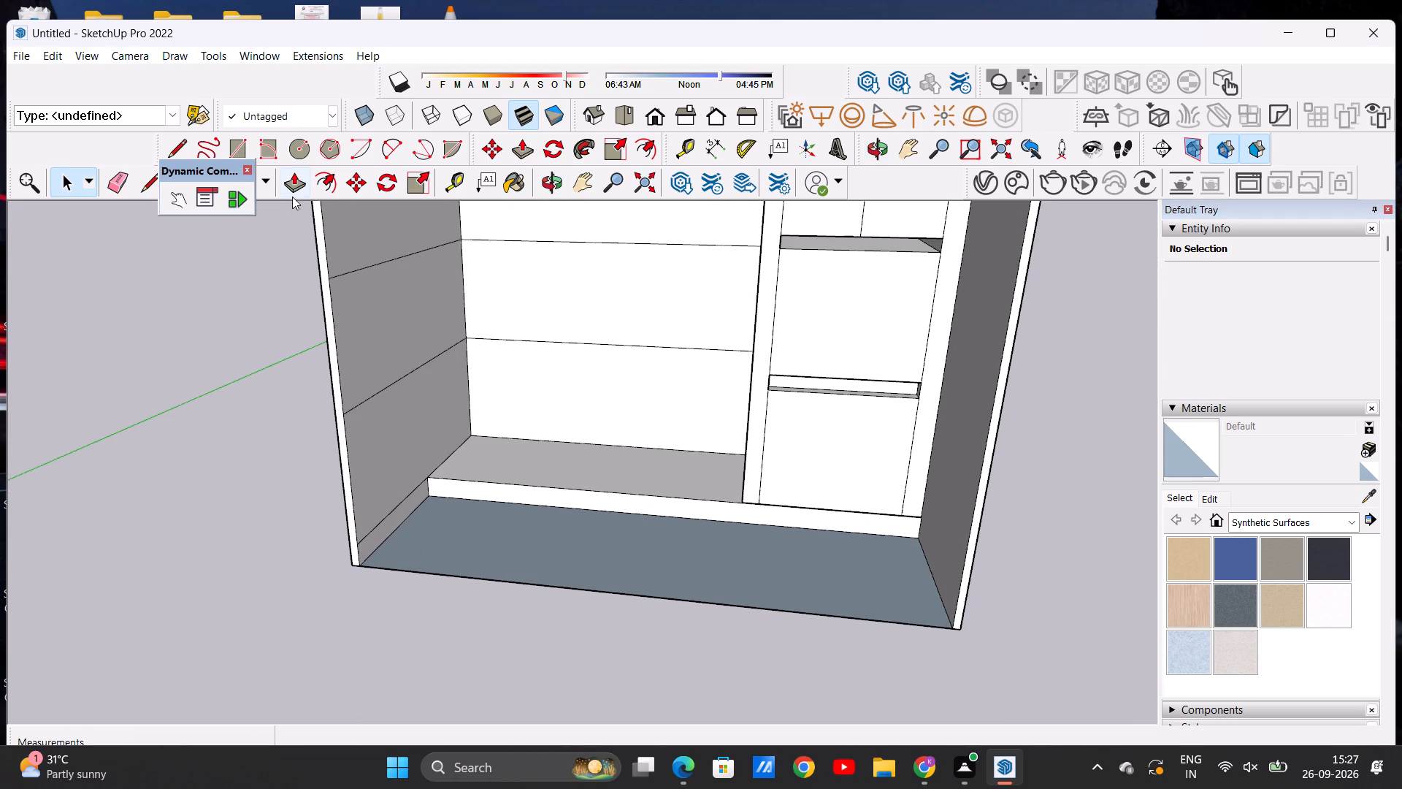
pyautogui.click(290, 183)
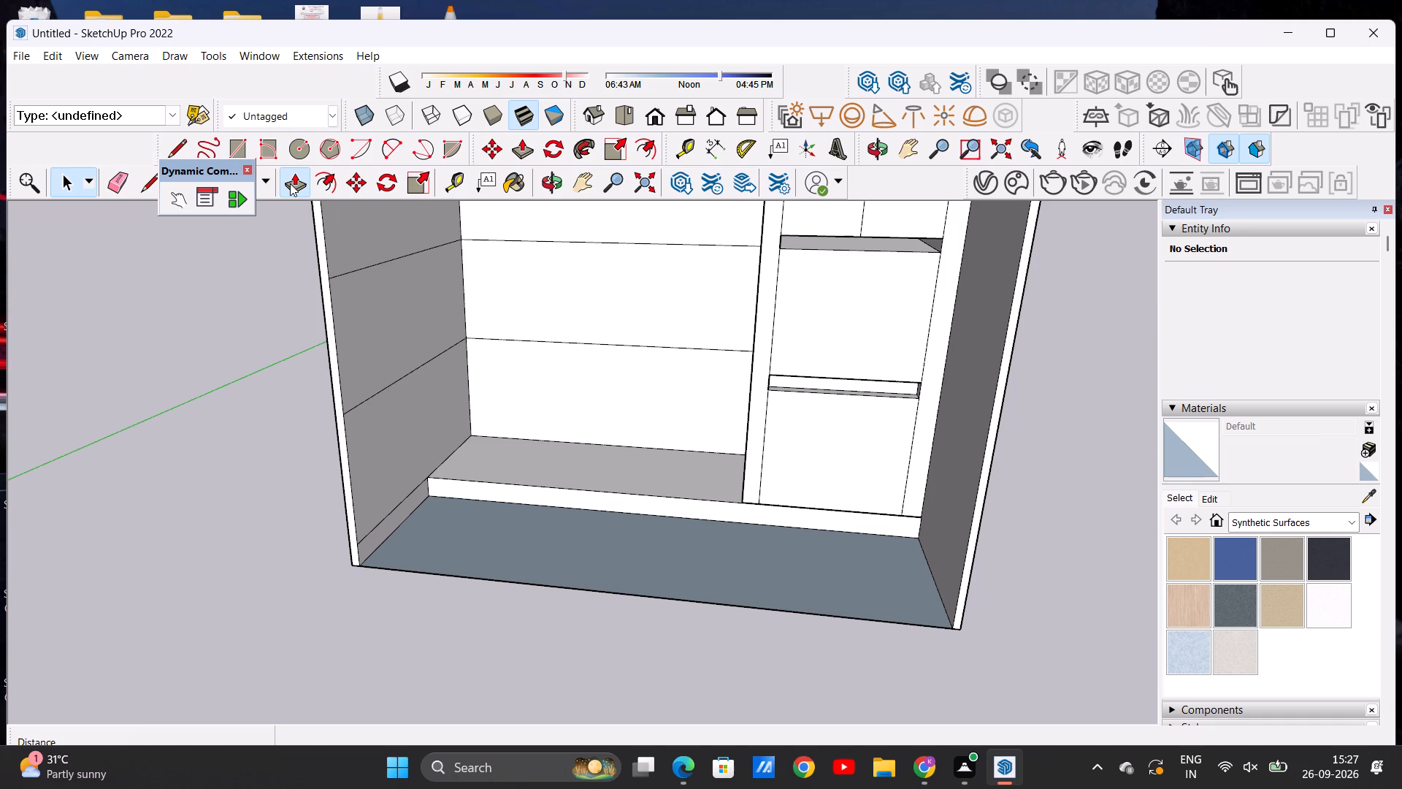
pyautogui.click(386, 438)
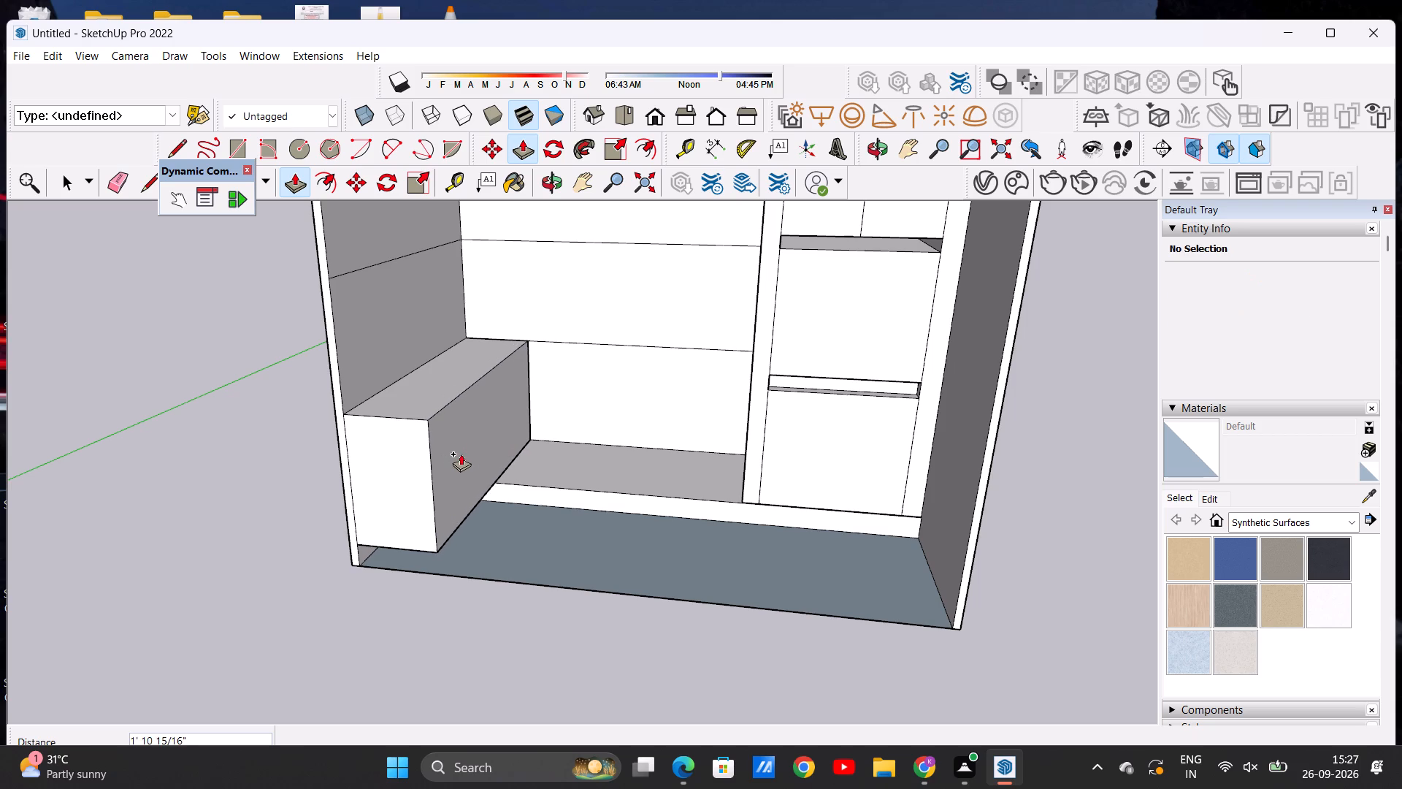
pyautogui.click(455, 452)
# Extrude the lowest panel of the back wall forward to the tall unit's front, forming the back run of base cabinets.
pyautogui.click(575, 371)
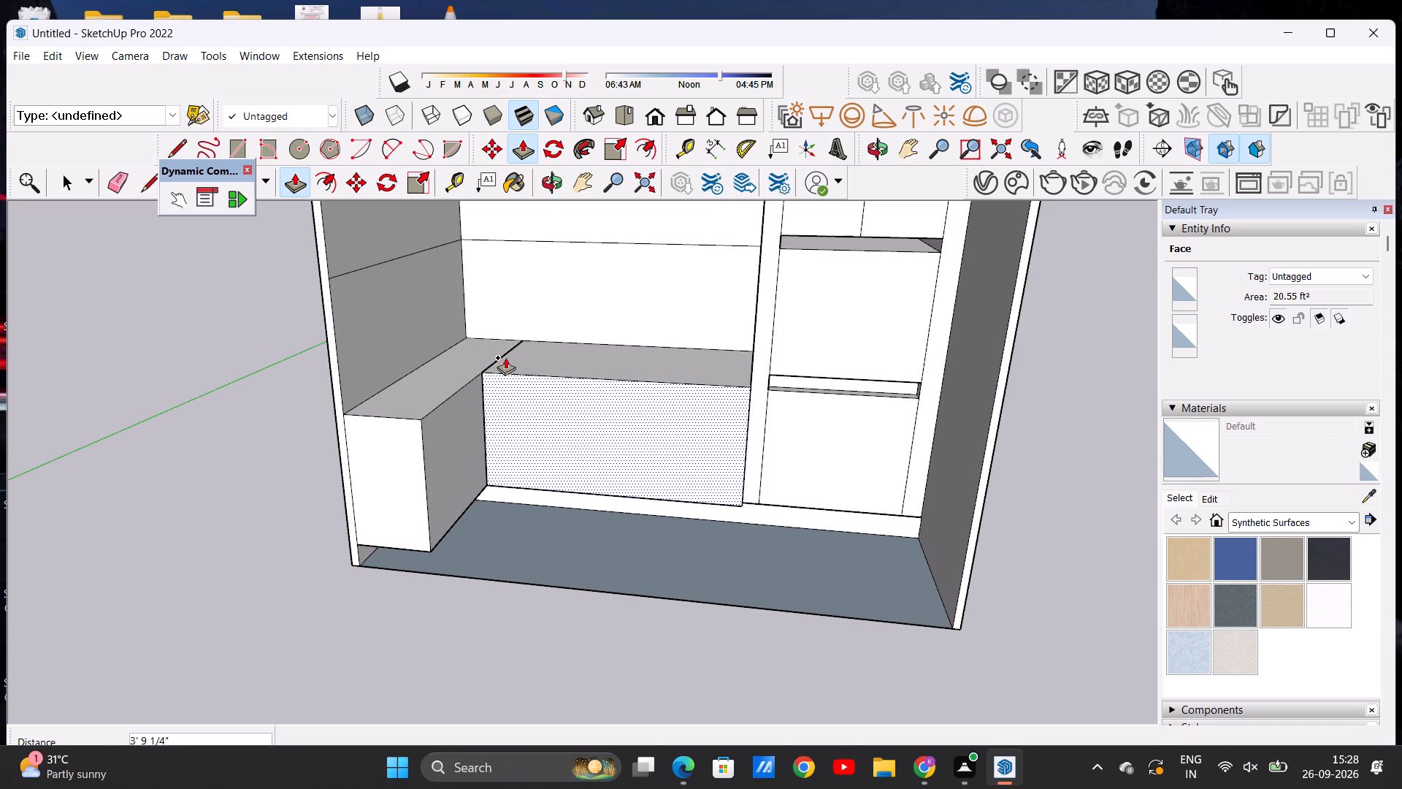
pyautogui.click(507, 356)
pyautogui.press('space')
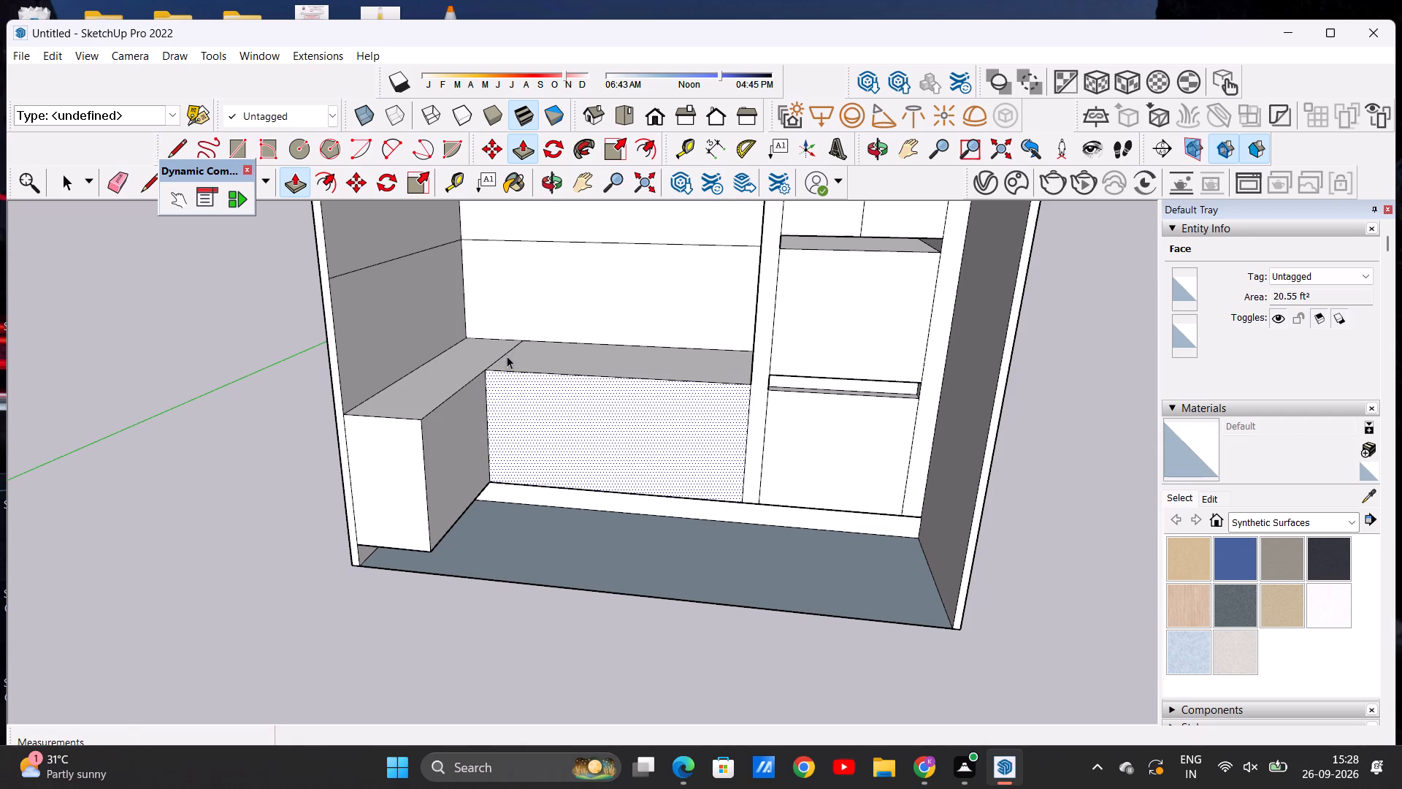
# Examine the L-shaped base cabinets, plinth and tall unit from the front, from above and close up.
pyautogui.scroll(10, 716, 508)
pyautogui.scroll(-14, 794, 479)
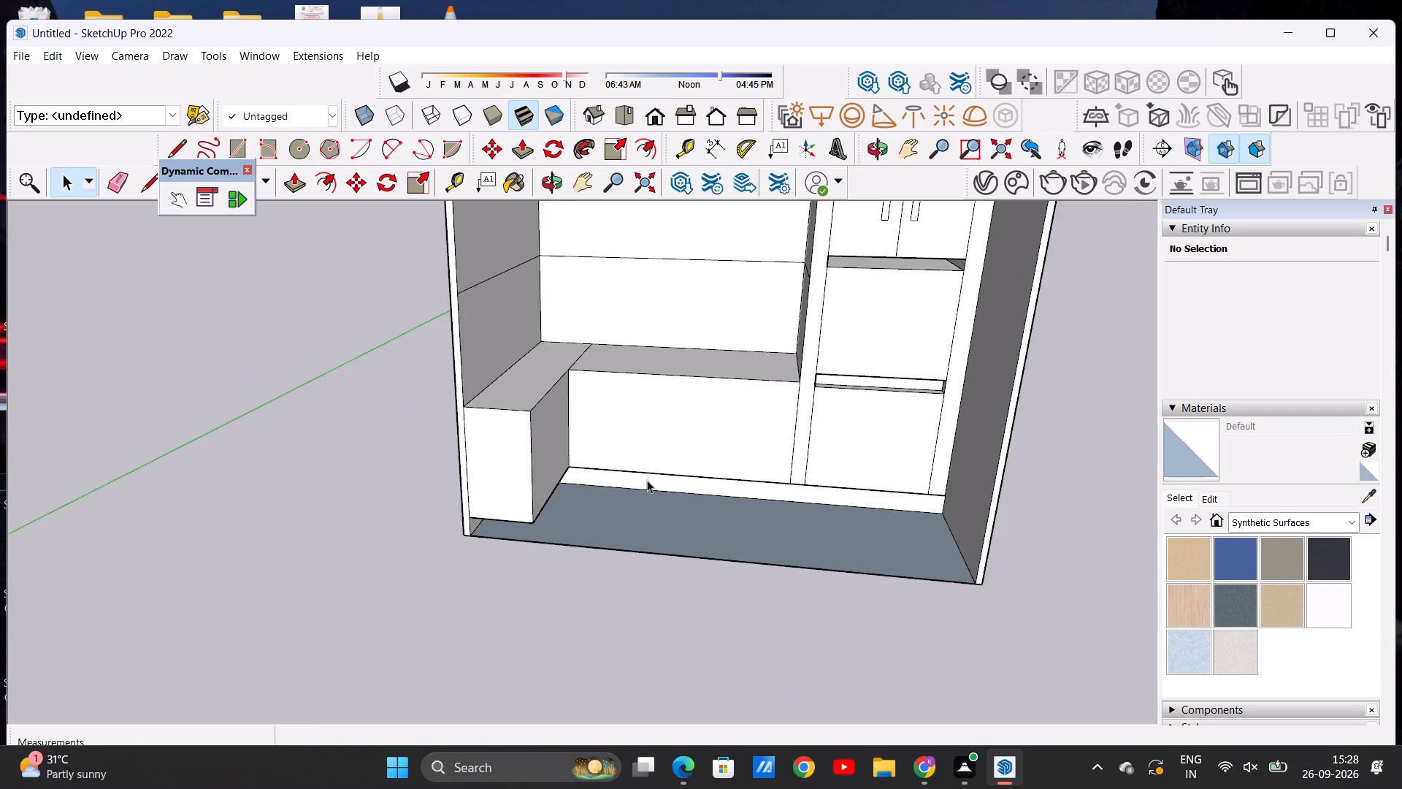
pyautogui.moveTo(638, 484); pyautogui.dragTo(674, 592, button='middle')
pyautogui.scroll(2, 667, 329)
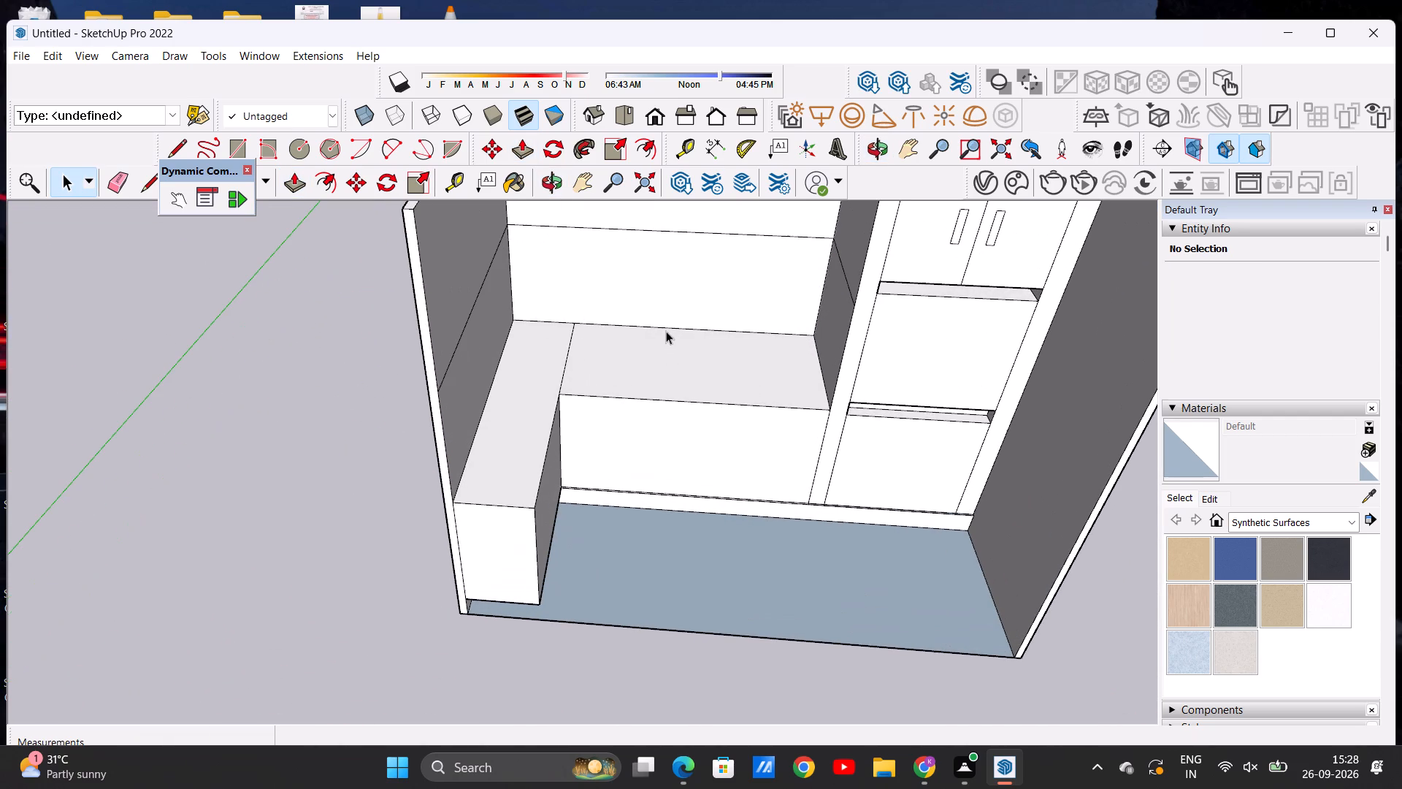
pyautogui.moveTo(686, 446); pyautogui.dragTo(697, 279, button='middle')
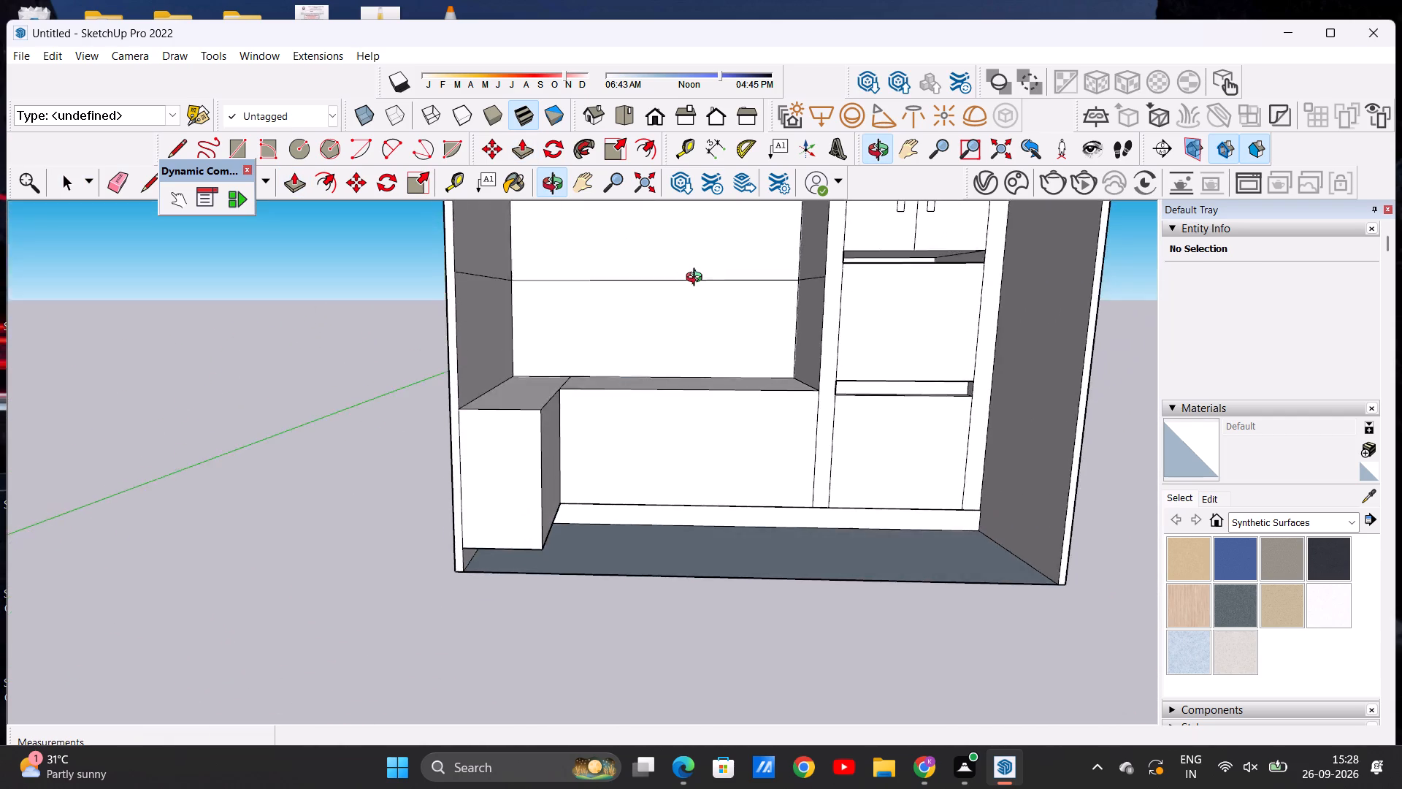
pyautogui.moveTo(697, 279); pyautogui.dragTo(623, 366, button='middle')
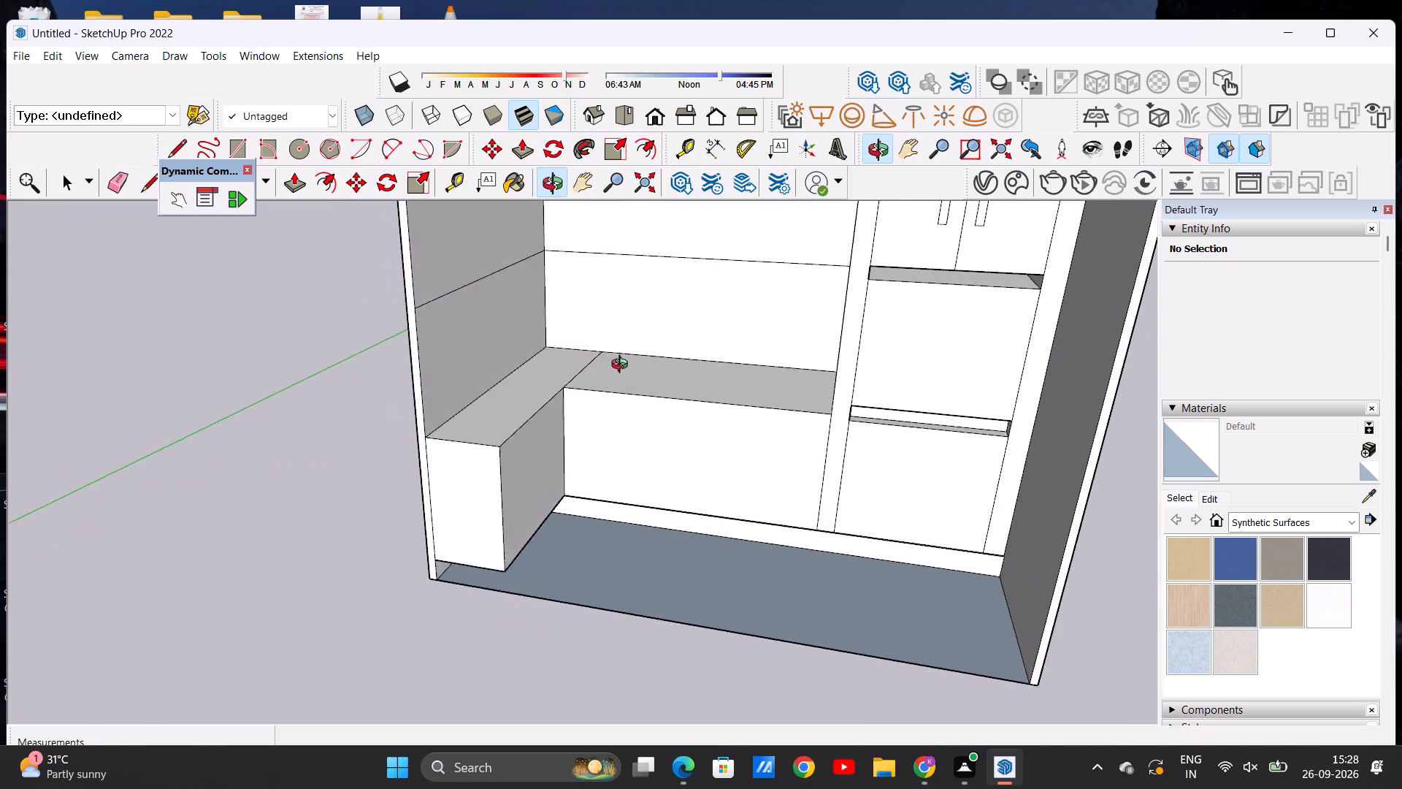
pyautogui.moveTo(623, 366); pyautogui.dragTo(716, 350, button='middle')
pyautogui.scroll(-1, 697, 351)
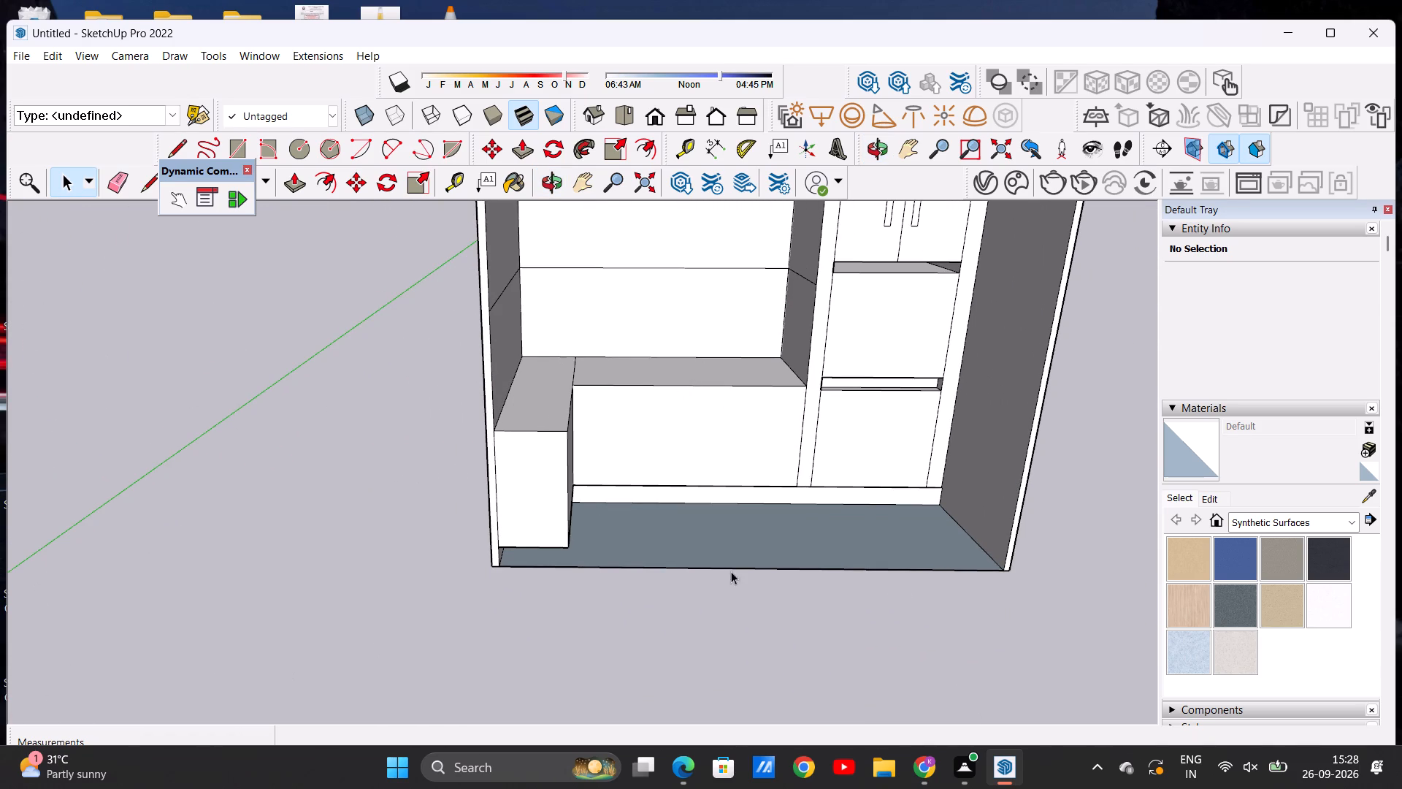
pyautogui.scroll(-7, 664, 448)
pyautogui.moveTo(652, 412); pyautogui.dragTo(646, 378, button='middle')
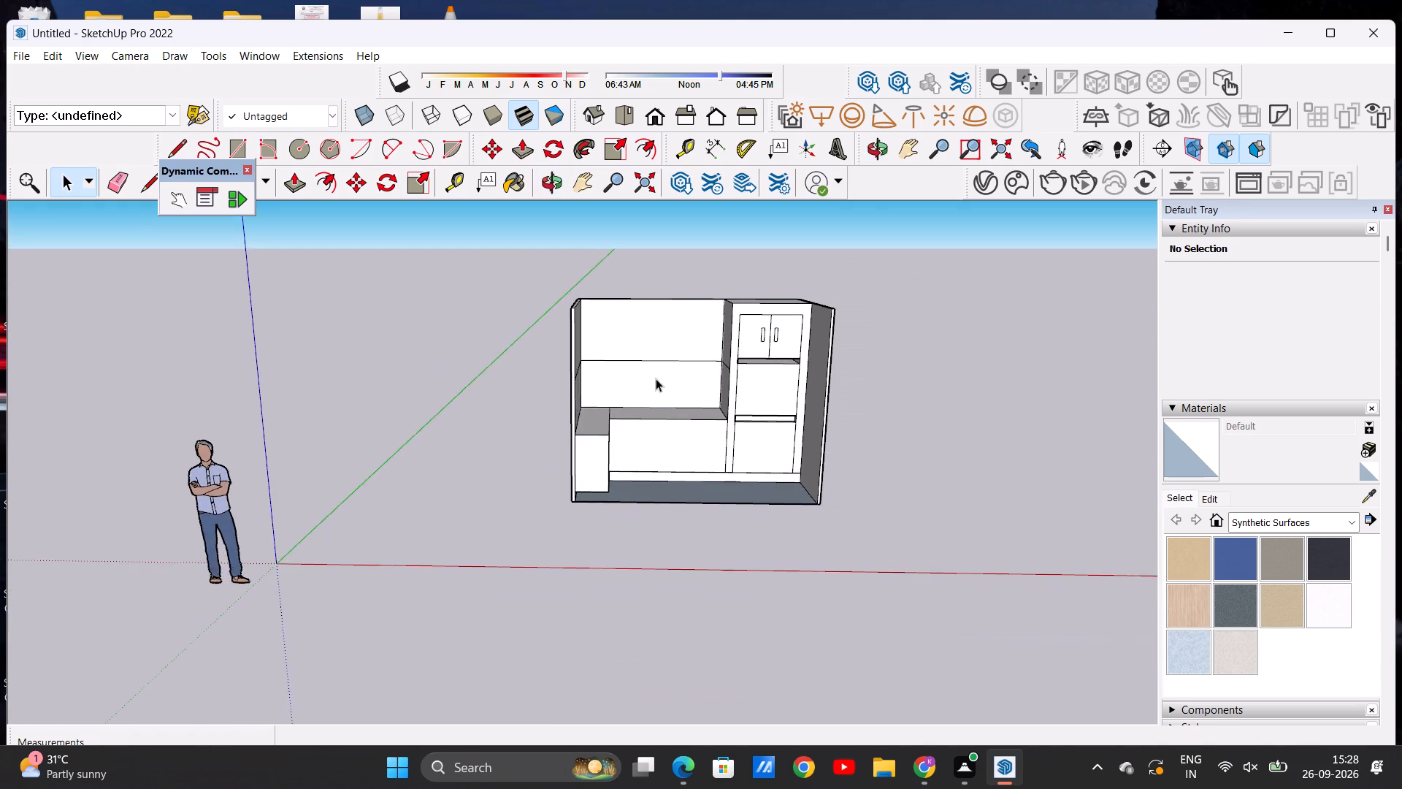
pyautogui.scroll(7, 659, 392)
pyautogui.scroll(-4, 626, 414)
pyautogui.scroll(2, 653, 408)
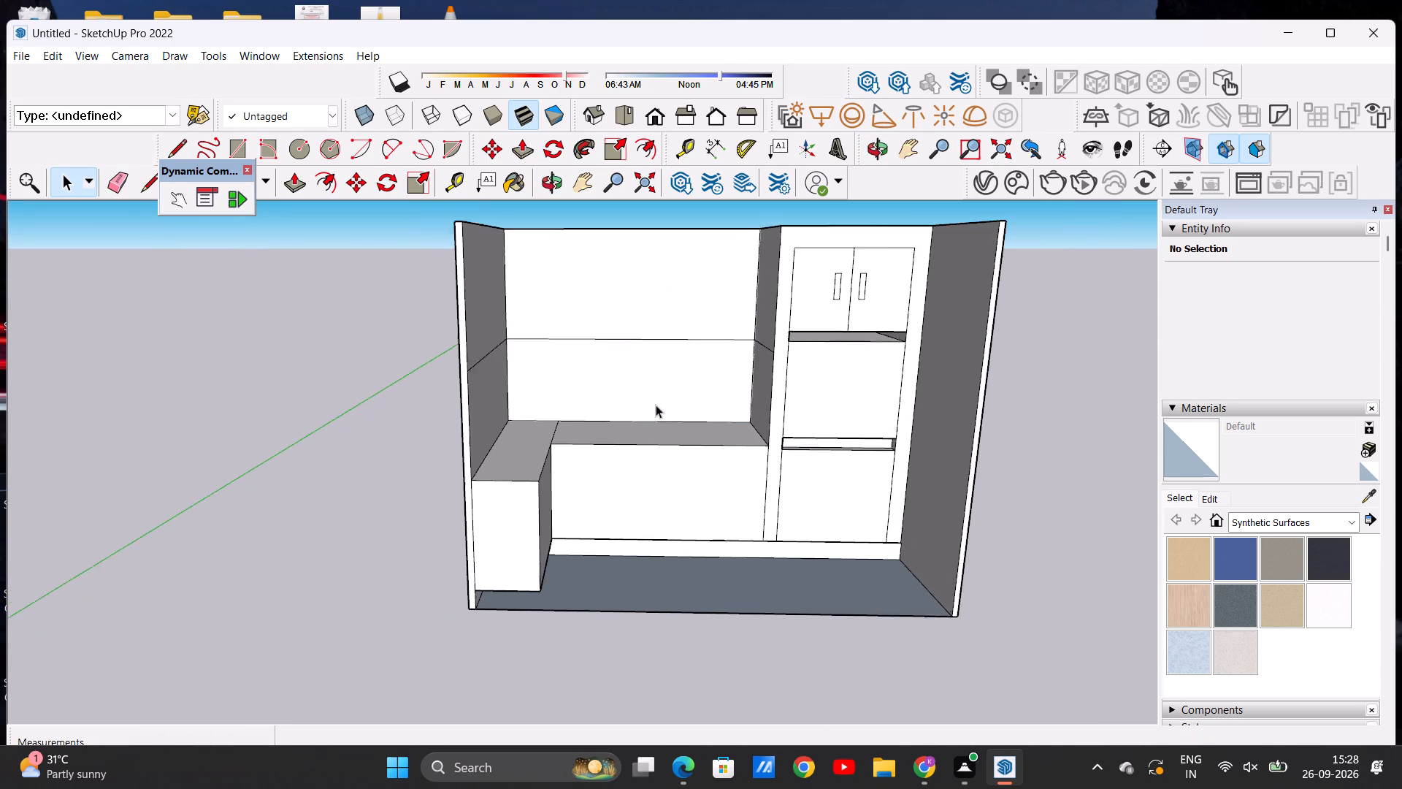
pyautogui.scroll(1, 656, 405)
pyautogui.scroll(-8, 586, 409)
pyautogui.scroll(10, 606, 394)
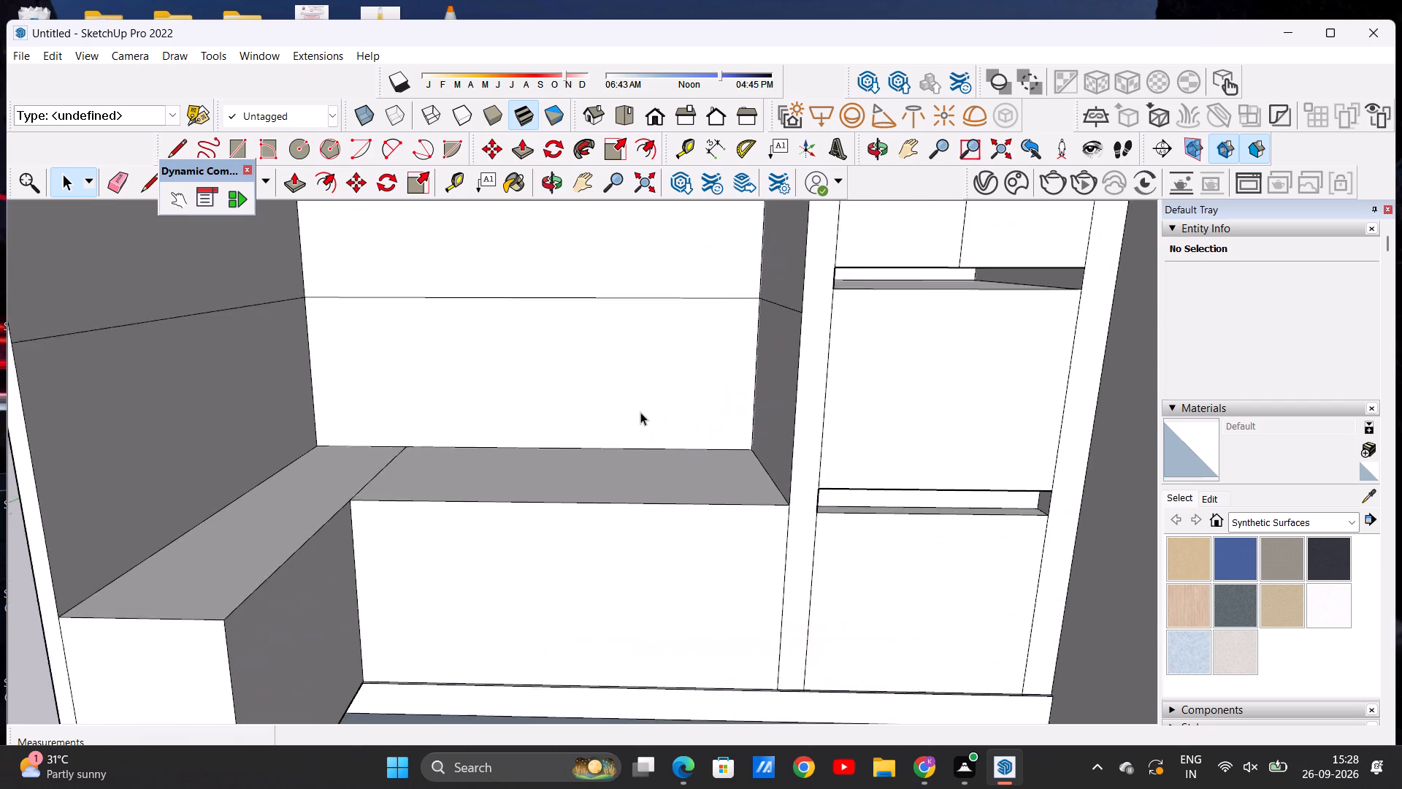
pyautogui.scroll(3, 640, 412)
pyautogui.moveTo(612, 440); pyautogui.dragTo(619, 377, button='middle')
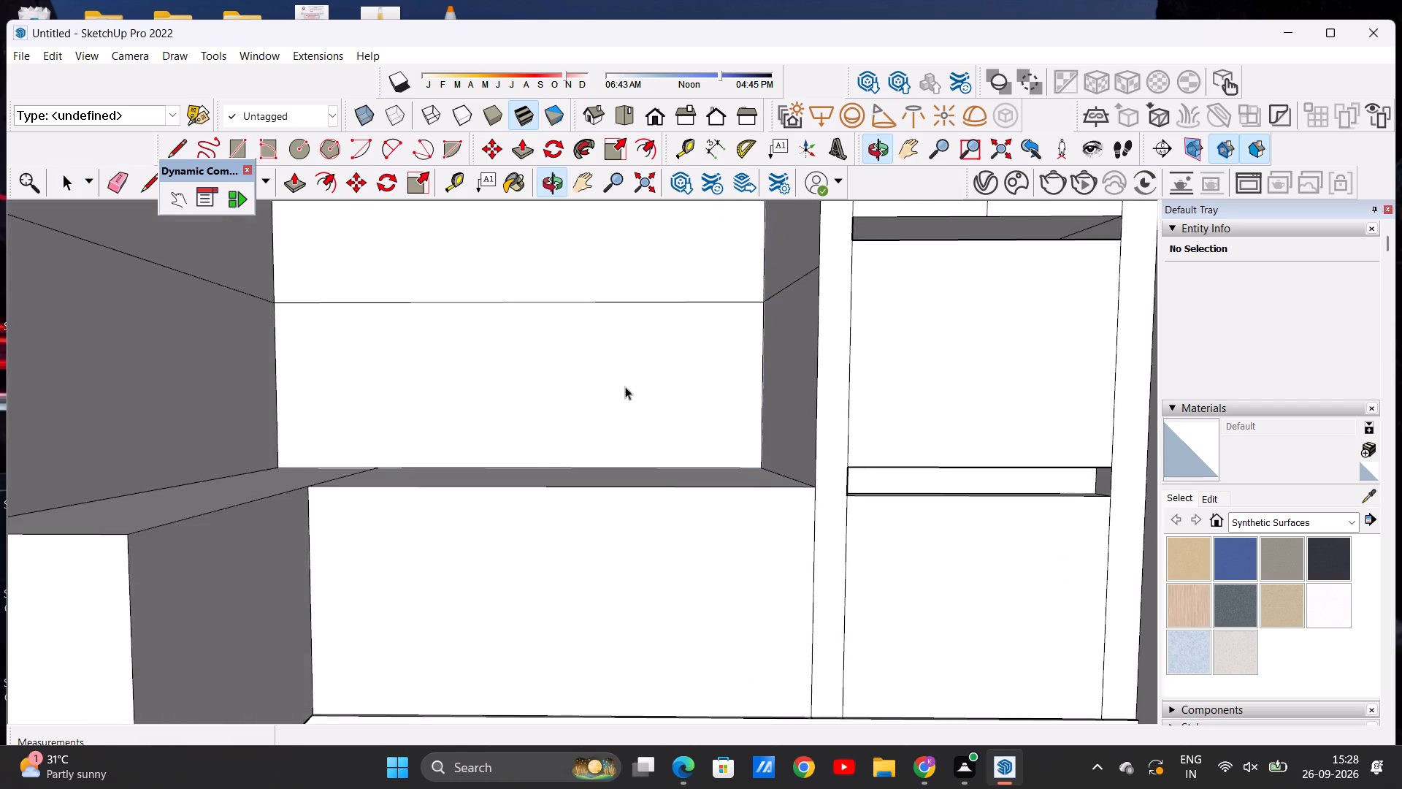
pyautogui.scroll(1, 625, 388)
pyautogui.scroll(-8, 621, 443)
pyautogui.scroll(2, 641, 403)
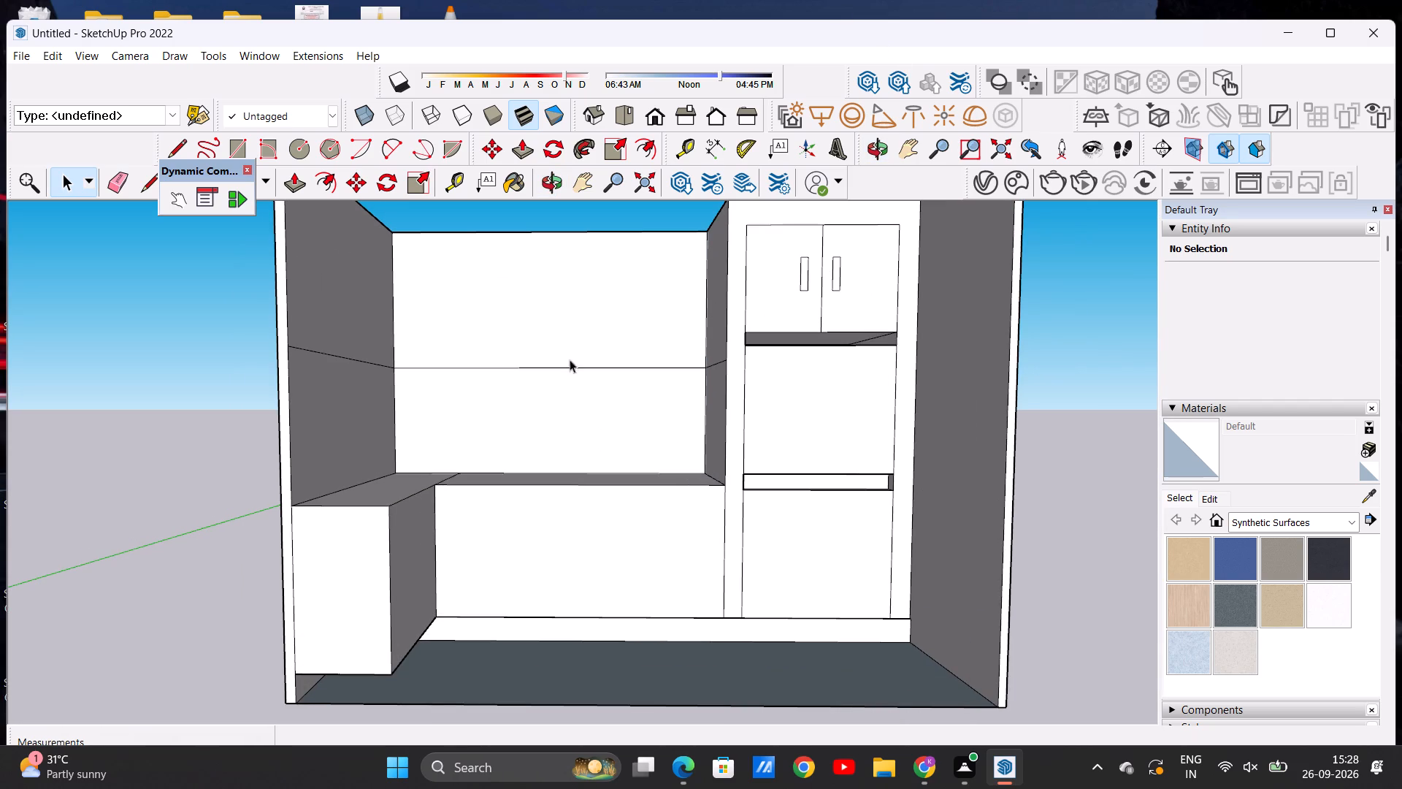
# Erase the seam edge where the left and back countertops meet, making one continuous L-shaped top.
pyautogui.moveTo(578, 480); pyautogui.dragTo(575, 620, button='middle')
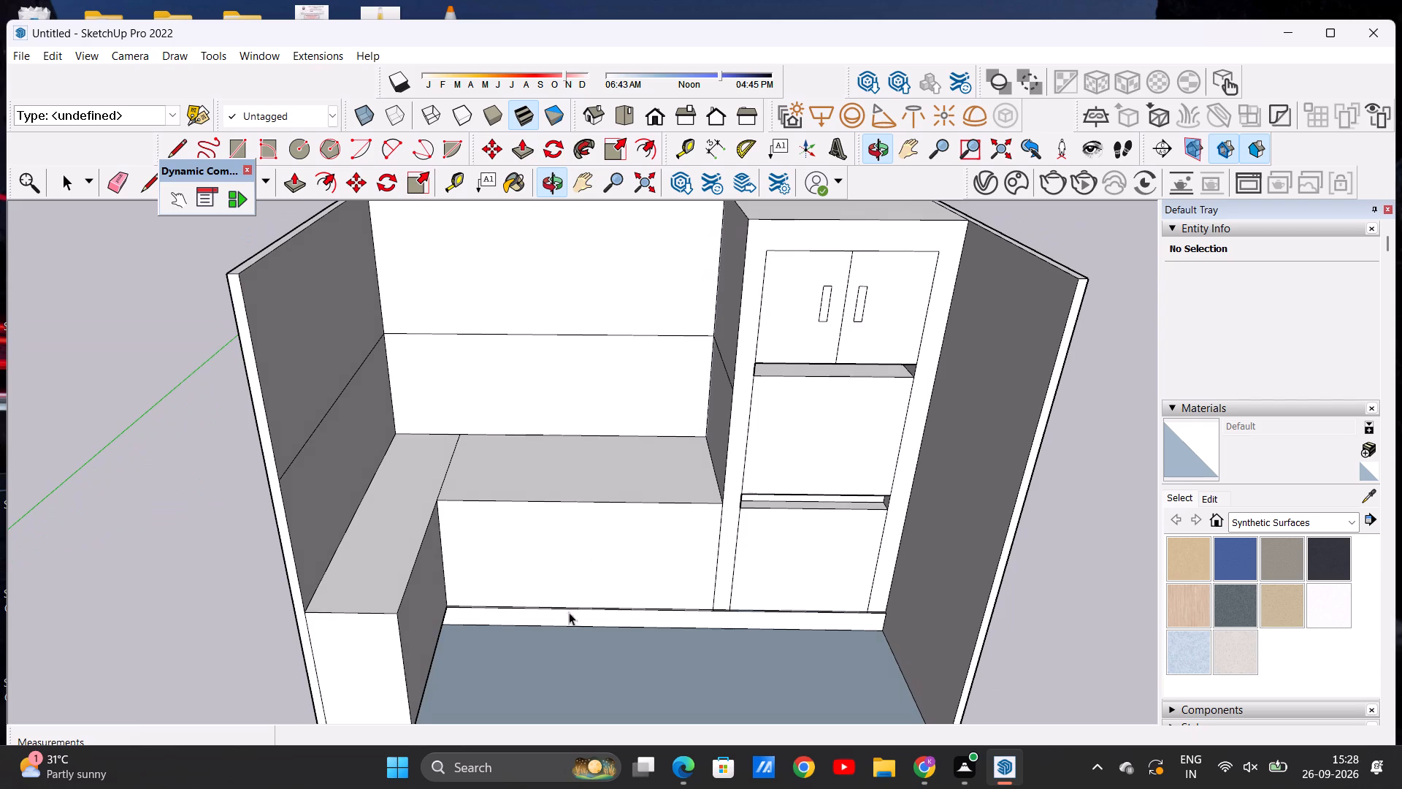
pyautogui.click(118, 177)
pyautogui.scroll(5, 381, 455)
pyautogui.moveTo(443, 457); pyautogui.dragTo(501, 474)
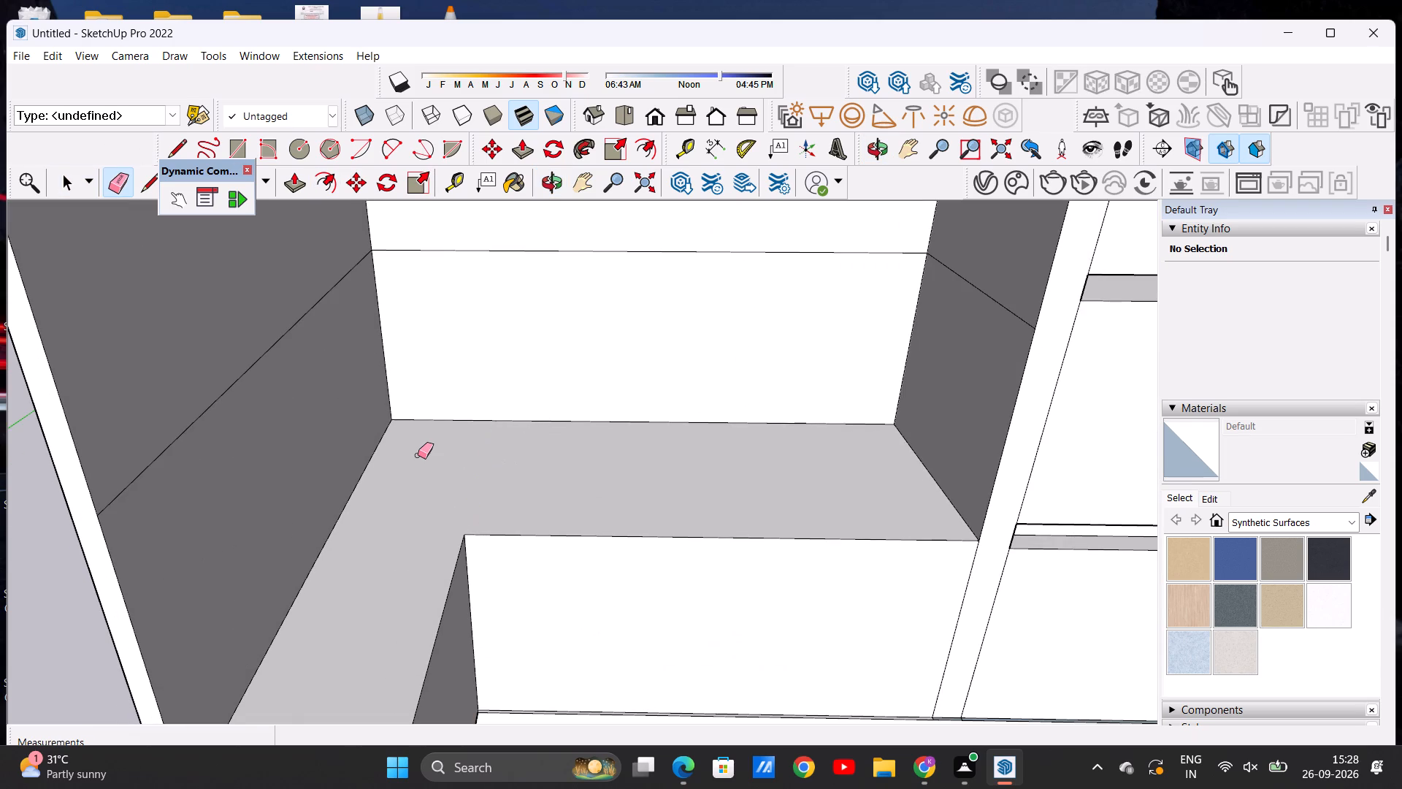
pyautogui.scroll(-5, 418, 455)
pyautogui.press('space')
# Push the back base cabinet's front face inward about 7 7/16", setting it behind the tall unit's front.
pyautogui.scroll(-2, 526, 446)
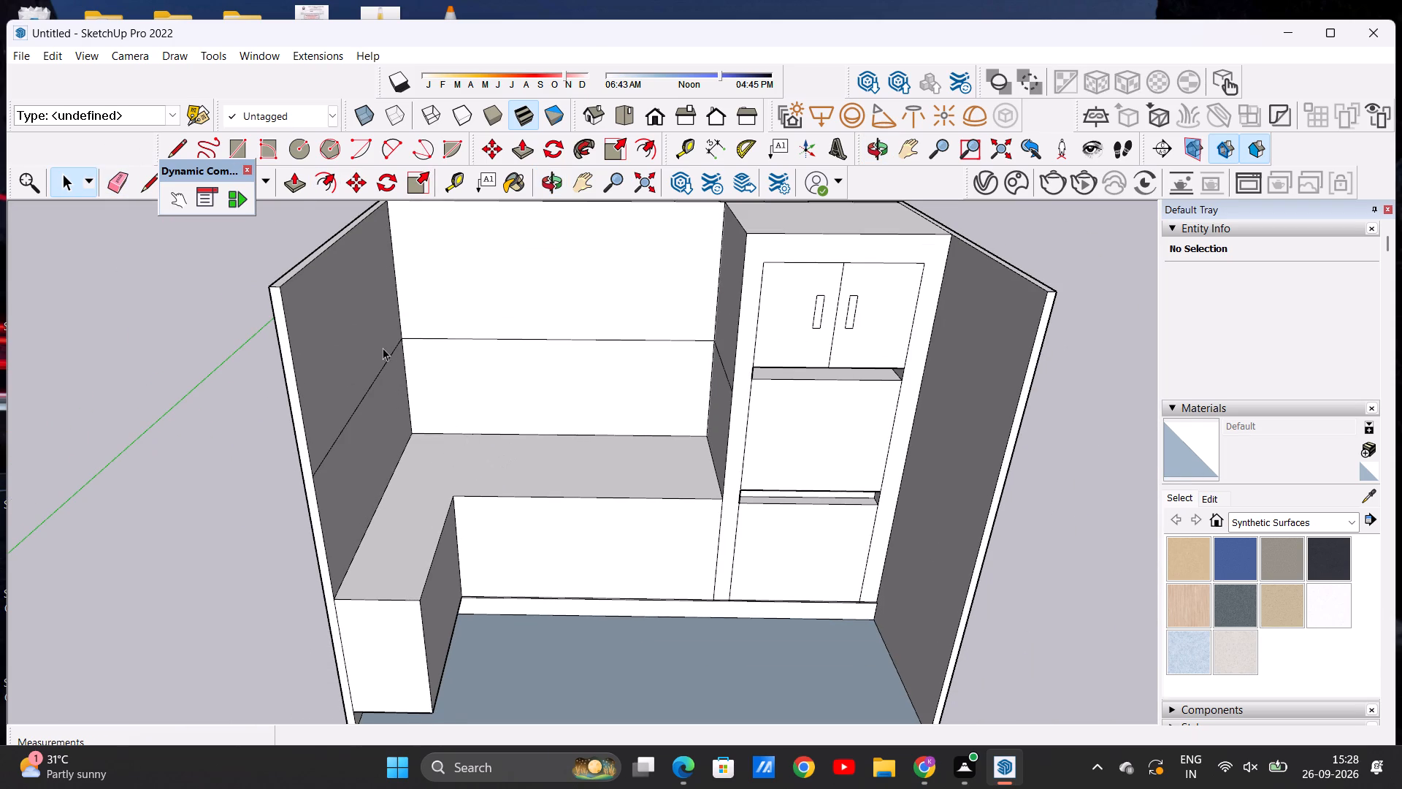
pyautogui.click(295, 178)
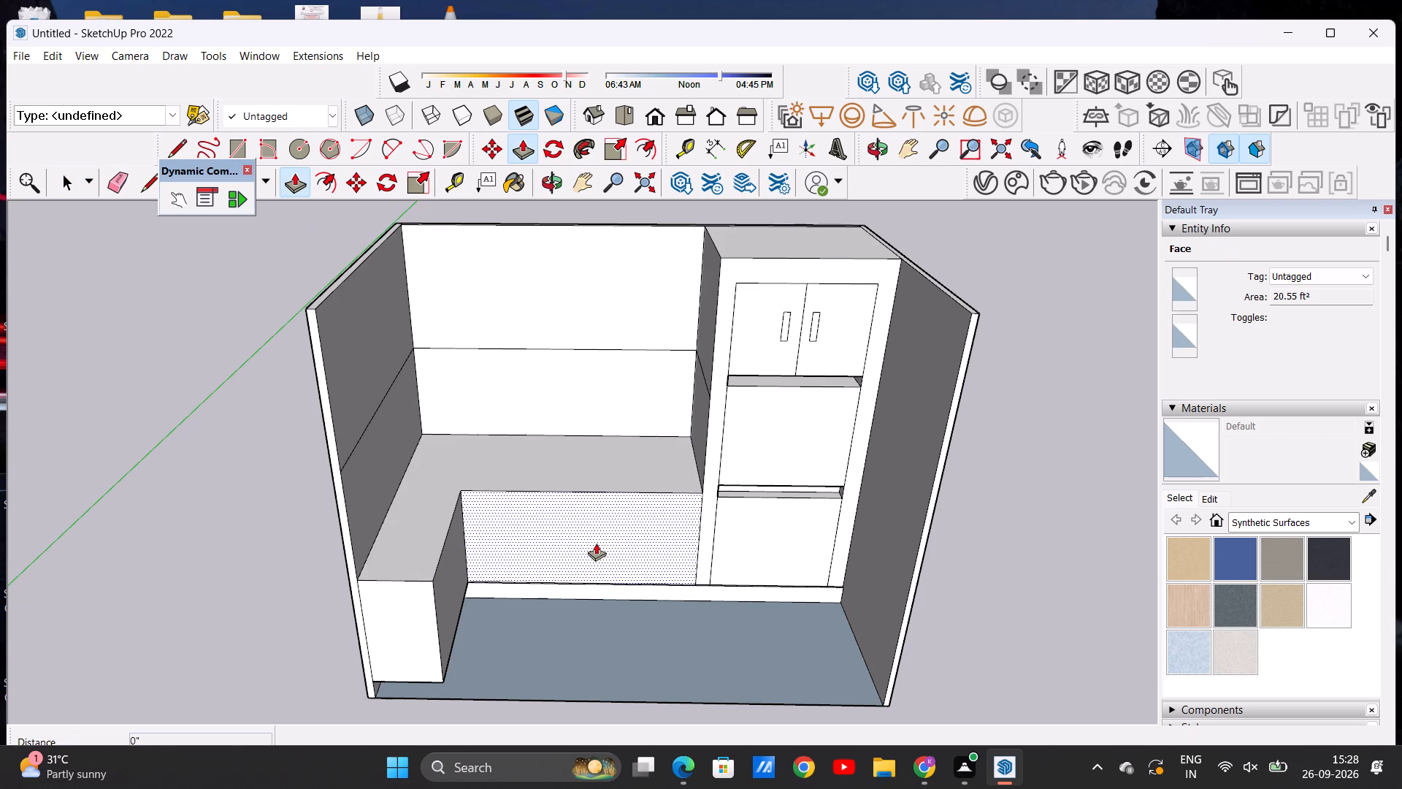
pyautogui.click(596, 543)
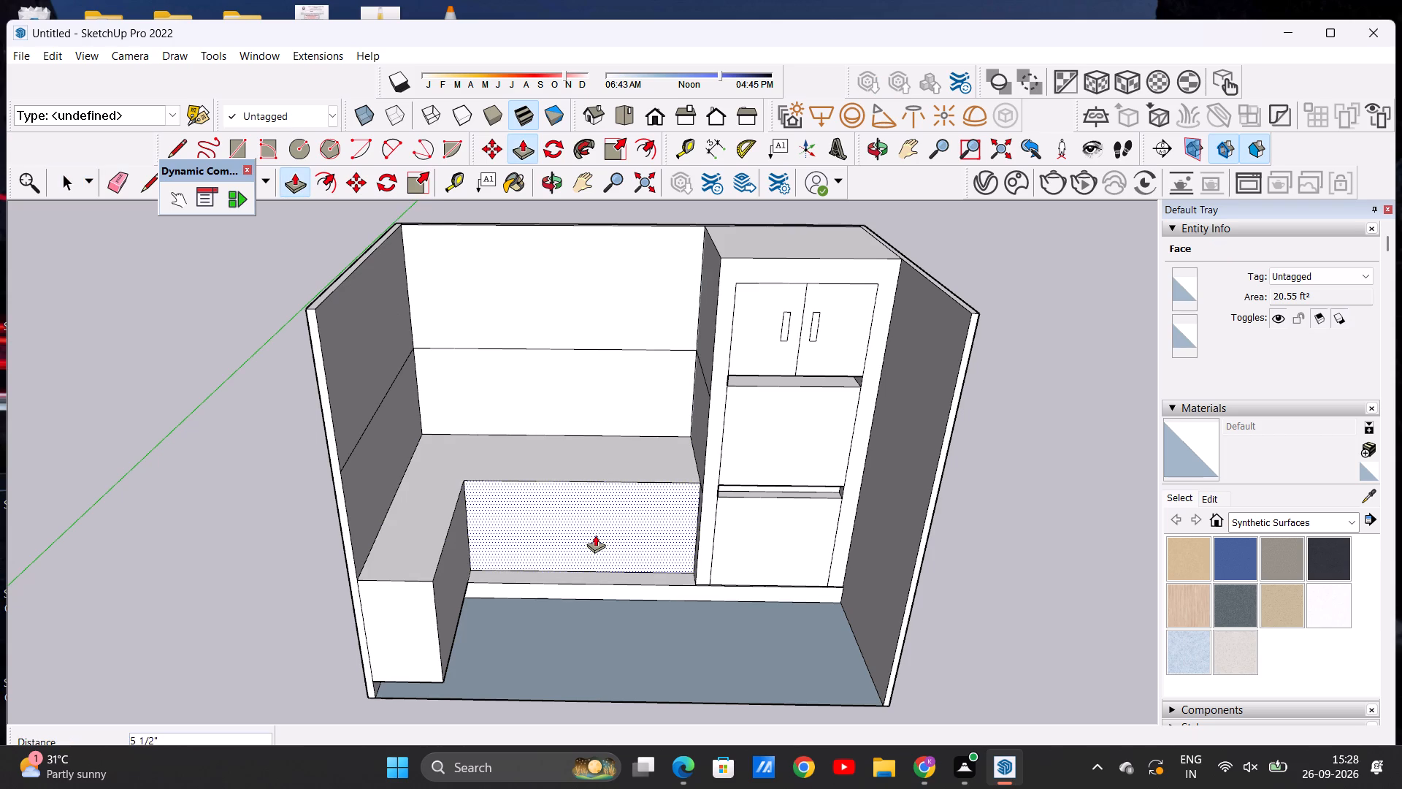
pyautogui.click(596, 531)
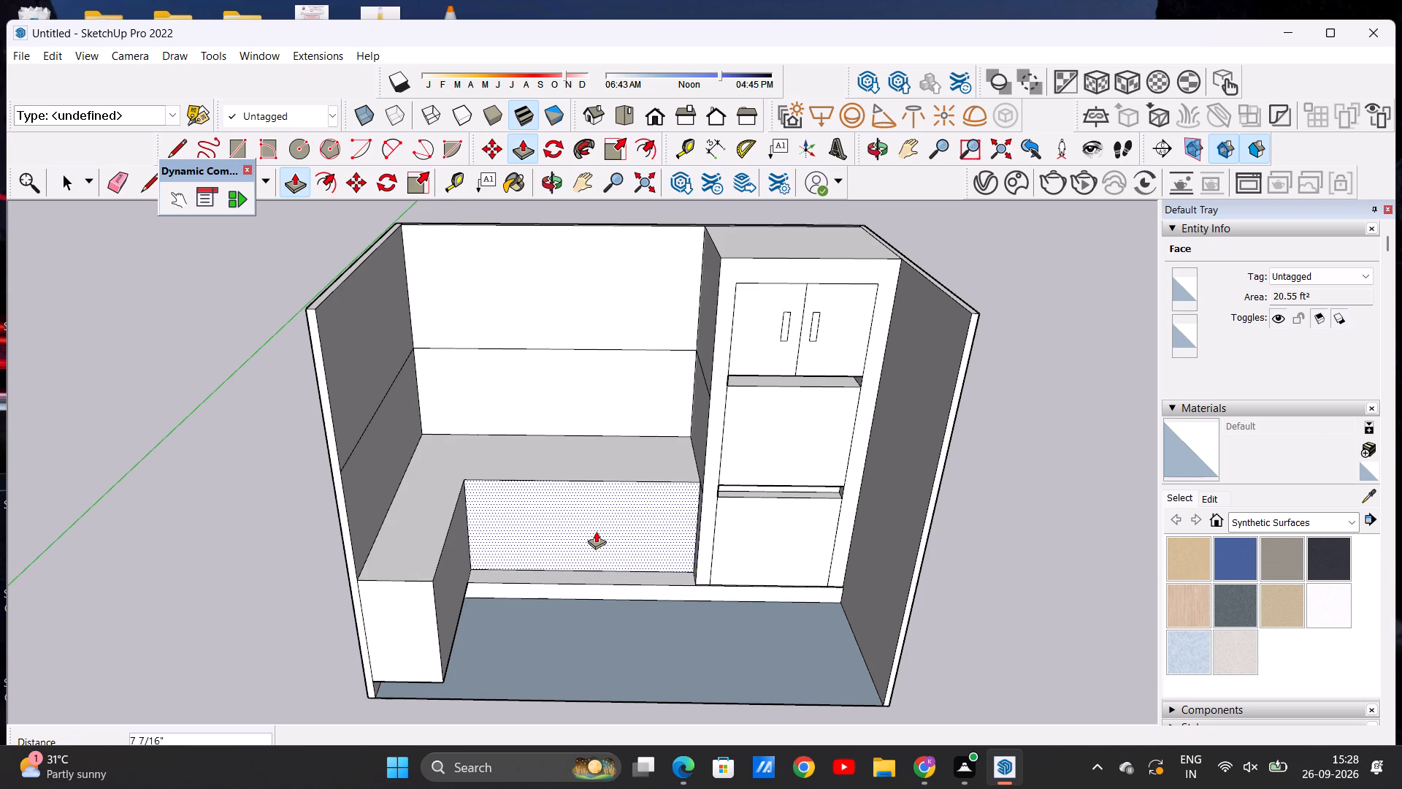
pyautogui.press('space')
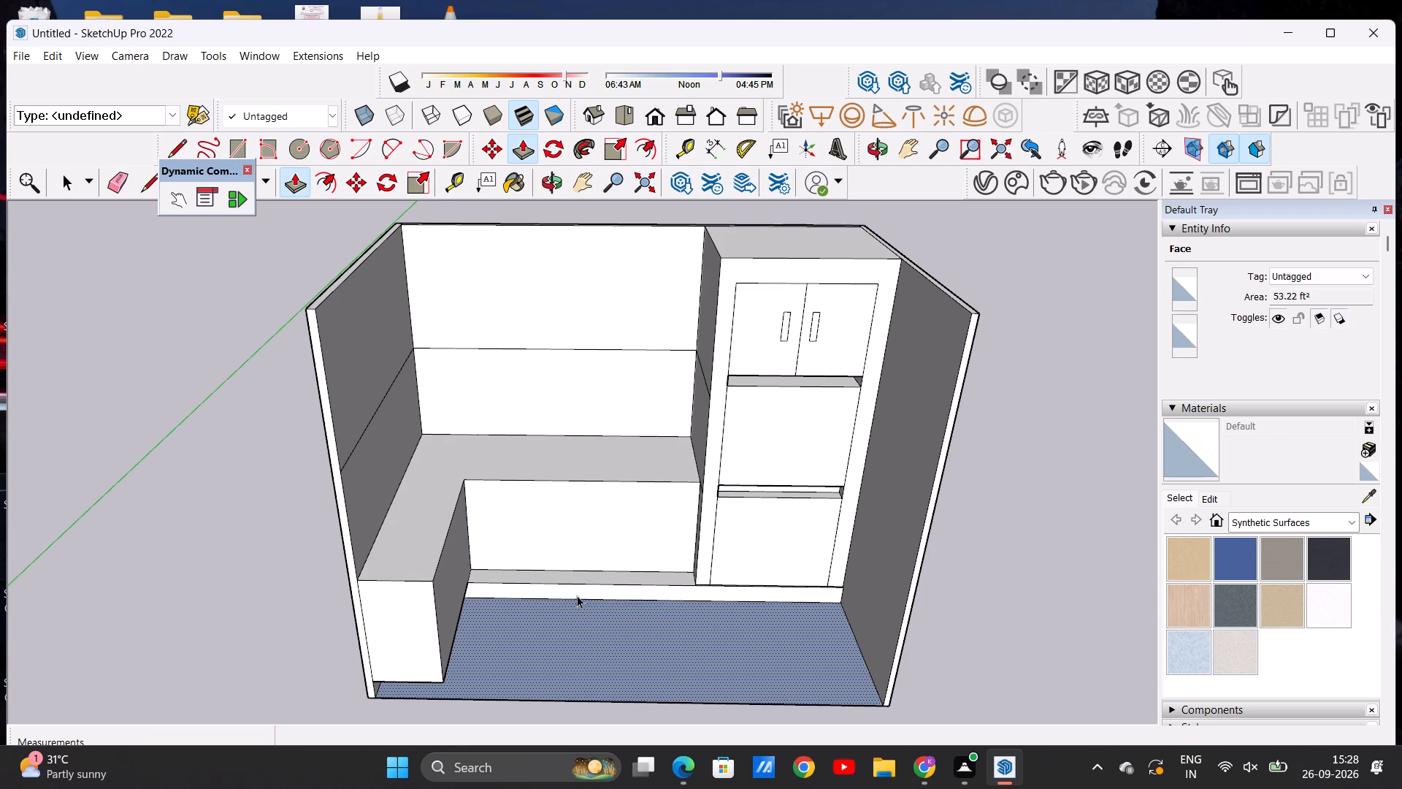
# Draw a vertical line about 6 9/16" long across the plinth front, from the tall unit's bottom left corner to the floor.
pyautogui.click(177, 149)
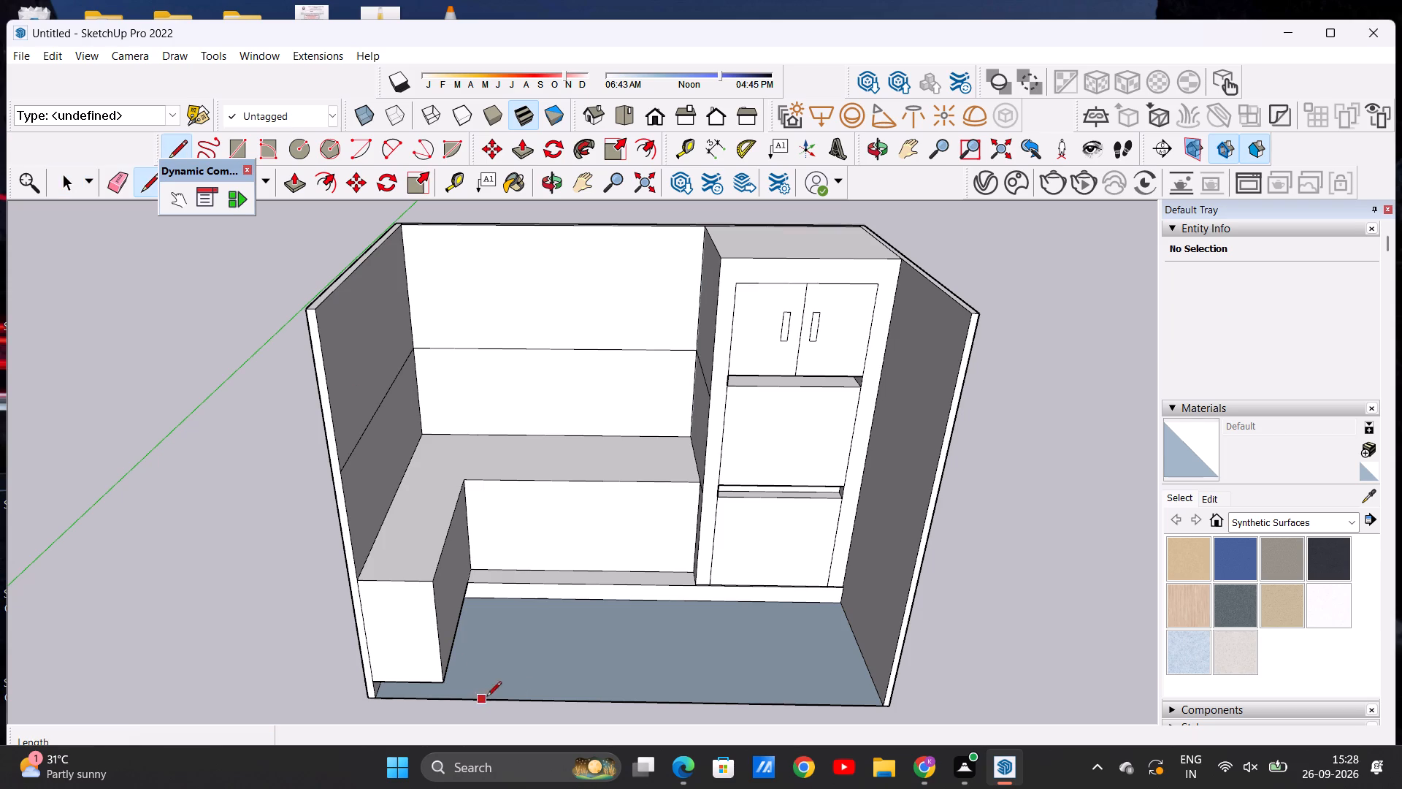
pyautogui.scroll(4, 555, 699)
pyautogui.click(752, 545)
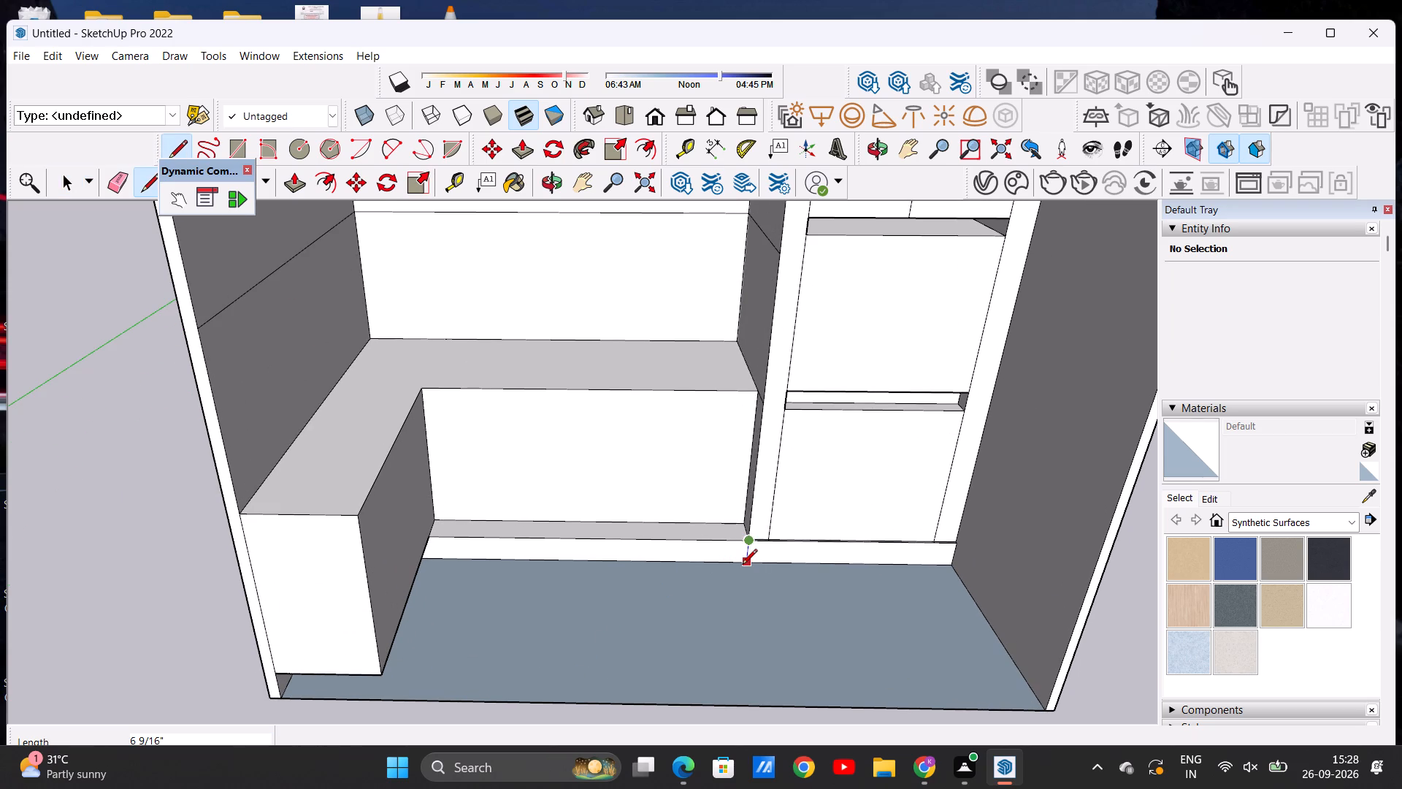
pyautogui.click(746, 567)
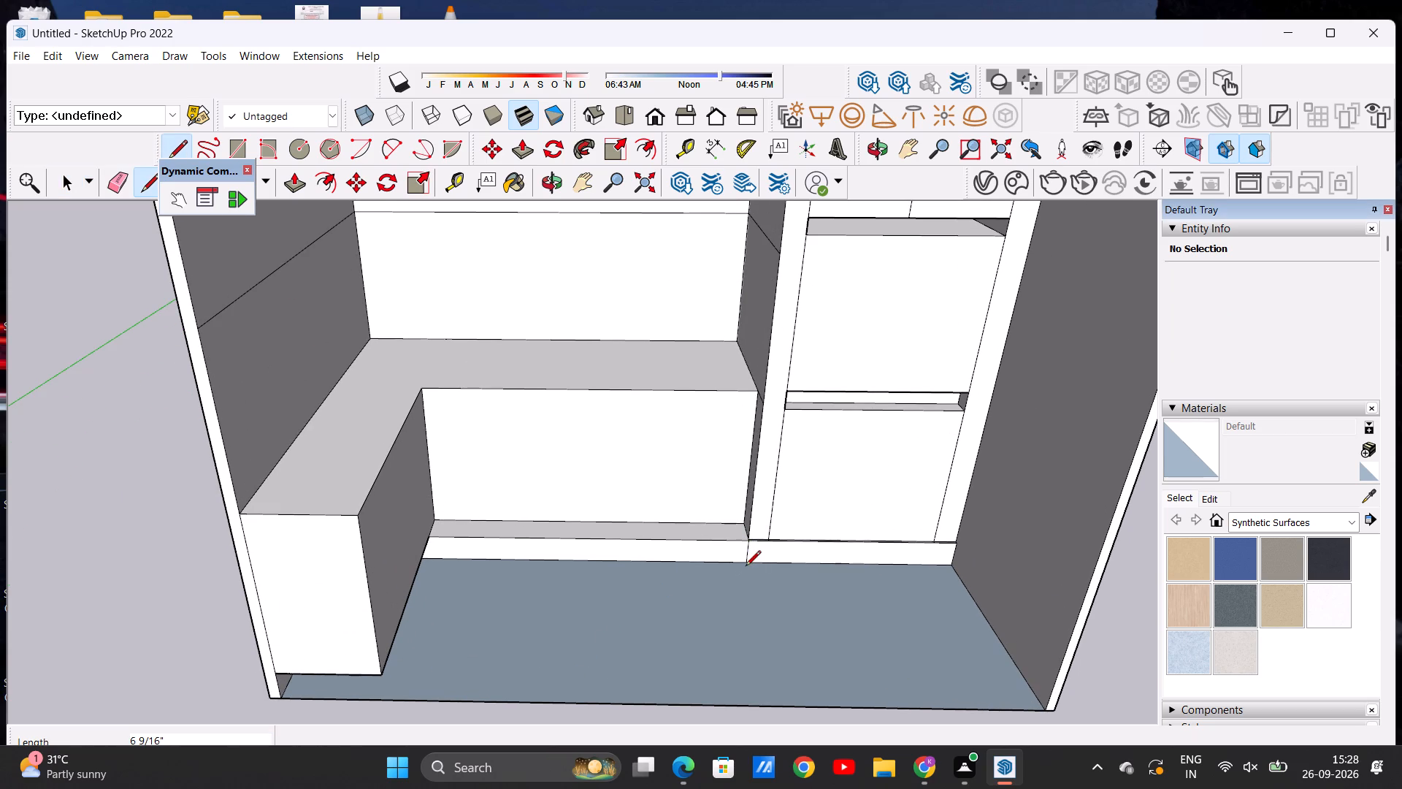
# Push the back cabinet's plinth section inward about 8 1/16", up to the cabinet's front face.
pyautogui.press('space')
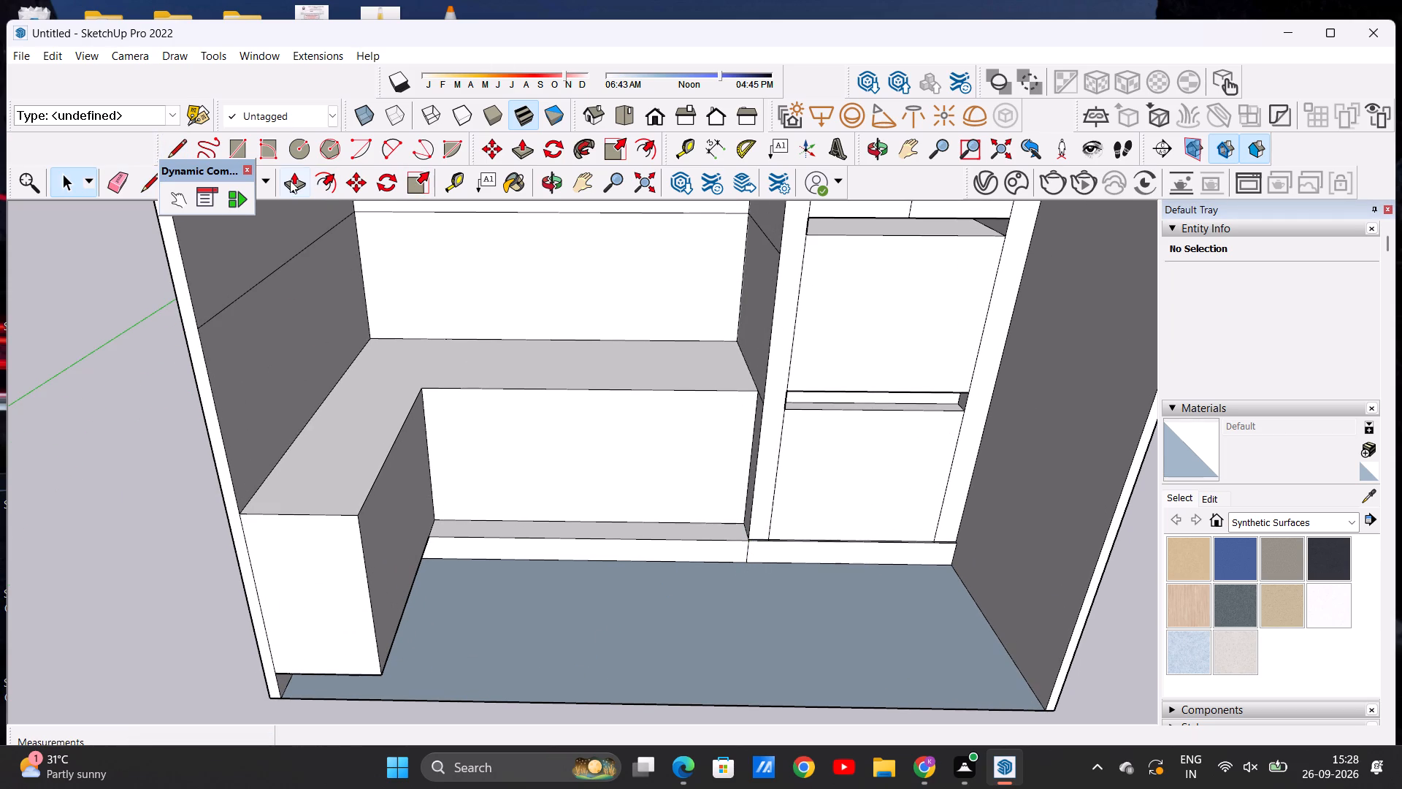
pyautogui.click(290, 180)
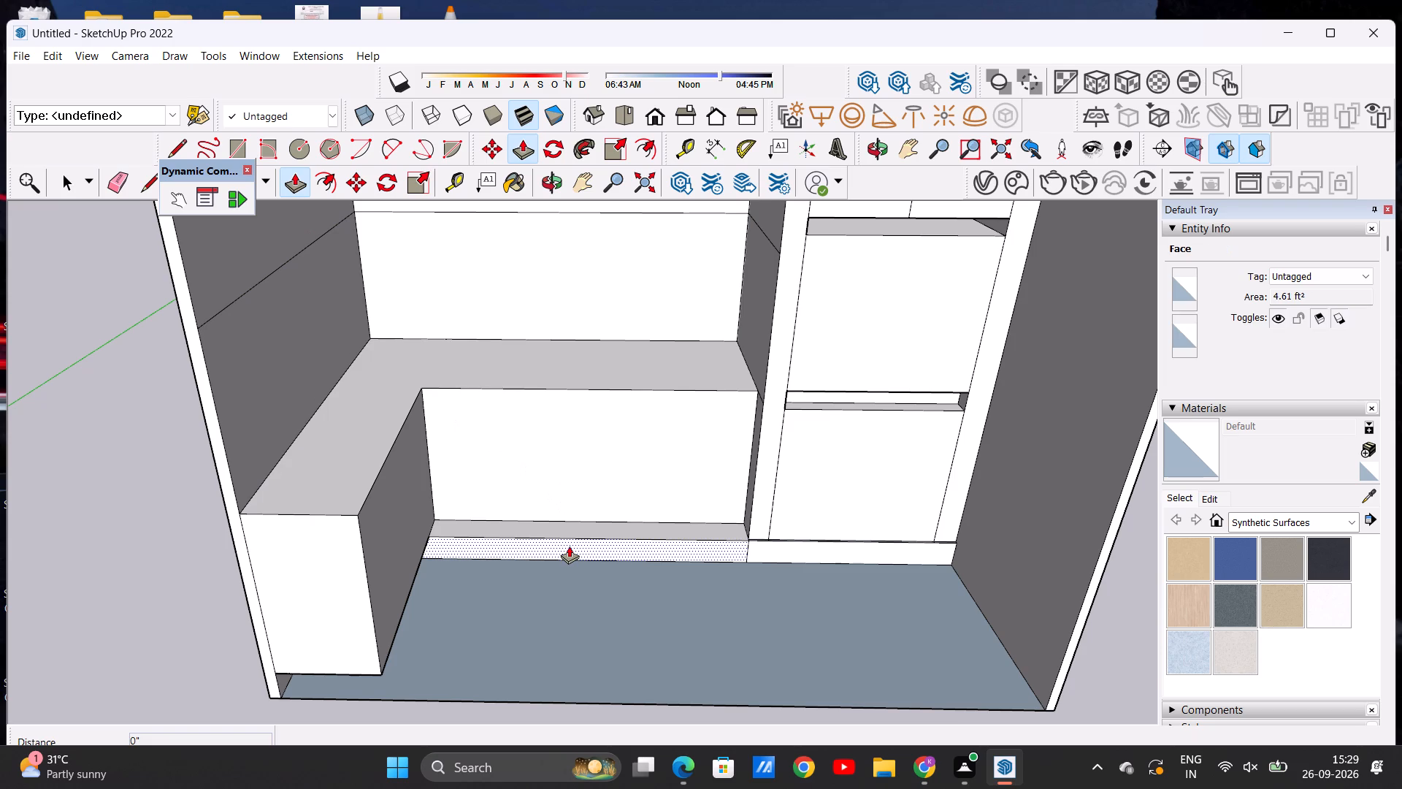
pyautogui.click(569, 546)
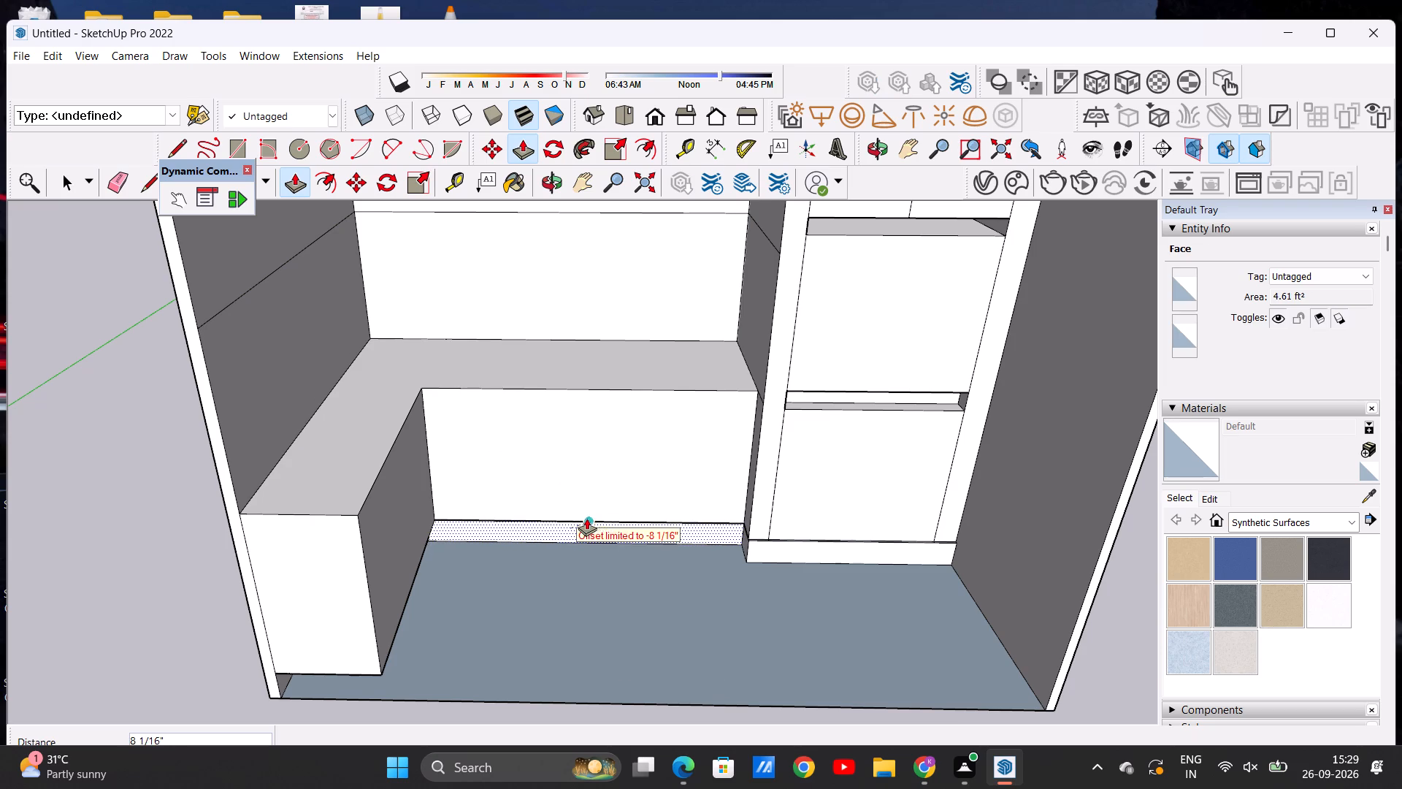
pyautogui.click(586, 518)
pyautogui.press('space')
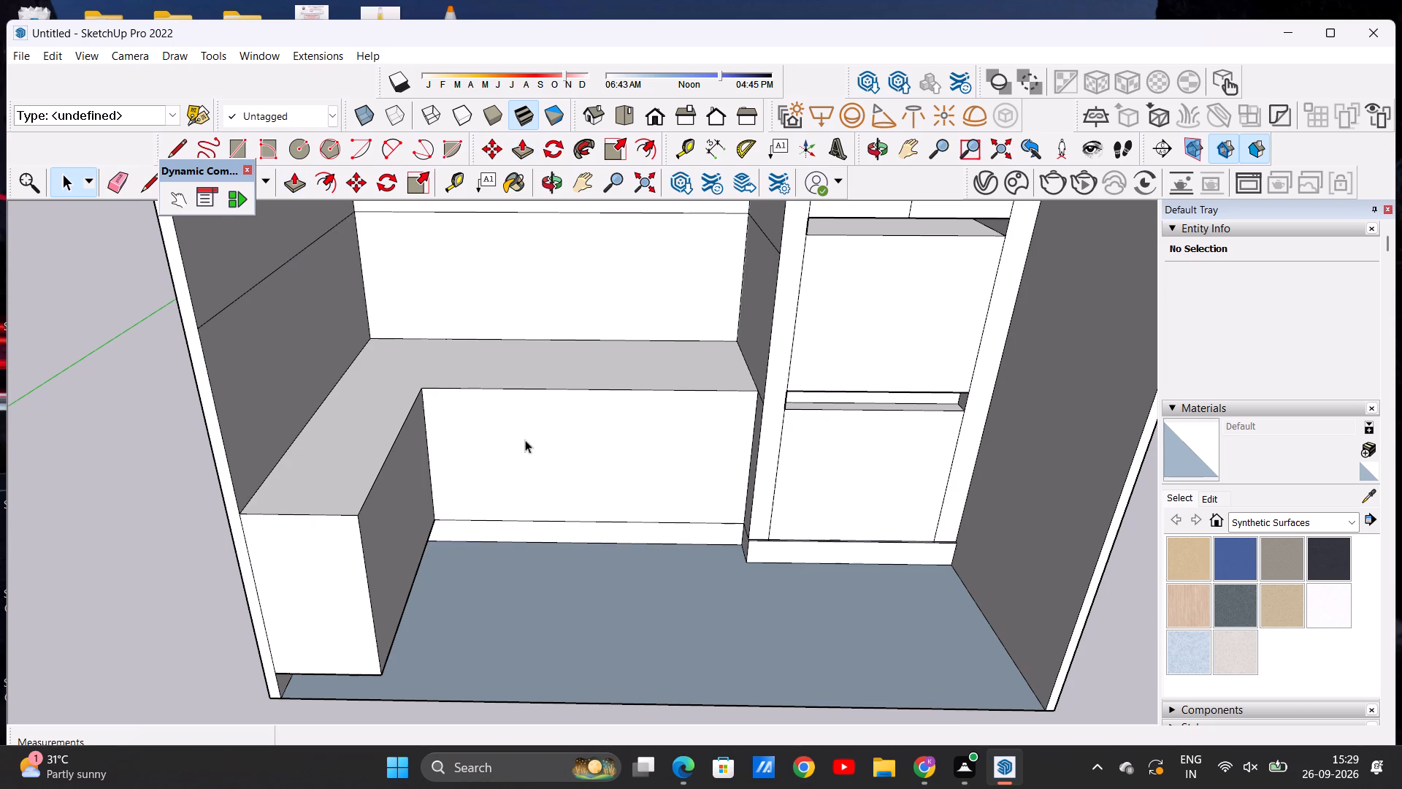
# Examine the L-shaped base cabinets, plinth and tall unit from above and from the front.
pyautogui.scroll(-2, 560, 430)
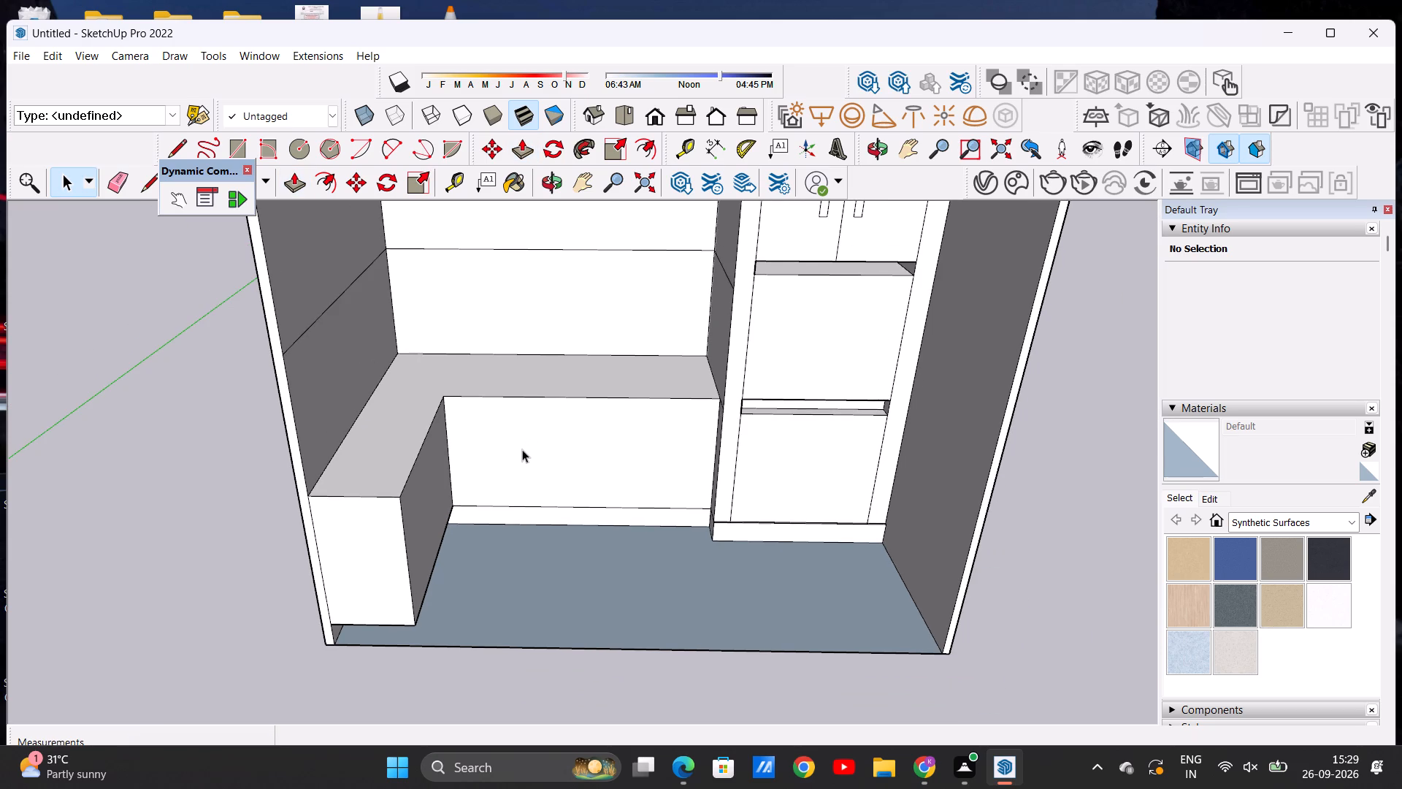
pyautogui.moveTo(502, 462); pyautogui.dragTo(553, 486, button='middle')
pyautogui.scroll(-3, 540, 500)
pyautogui.moveTo(529, 486); pyautogui.dragTo(500, 544, button='middle')
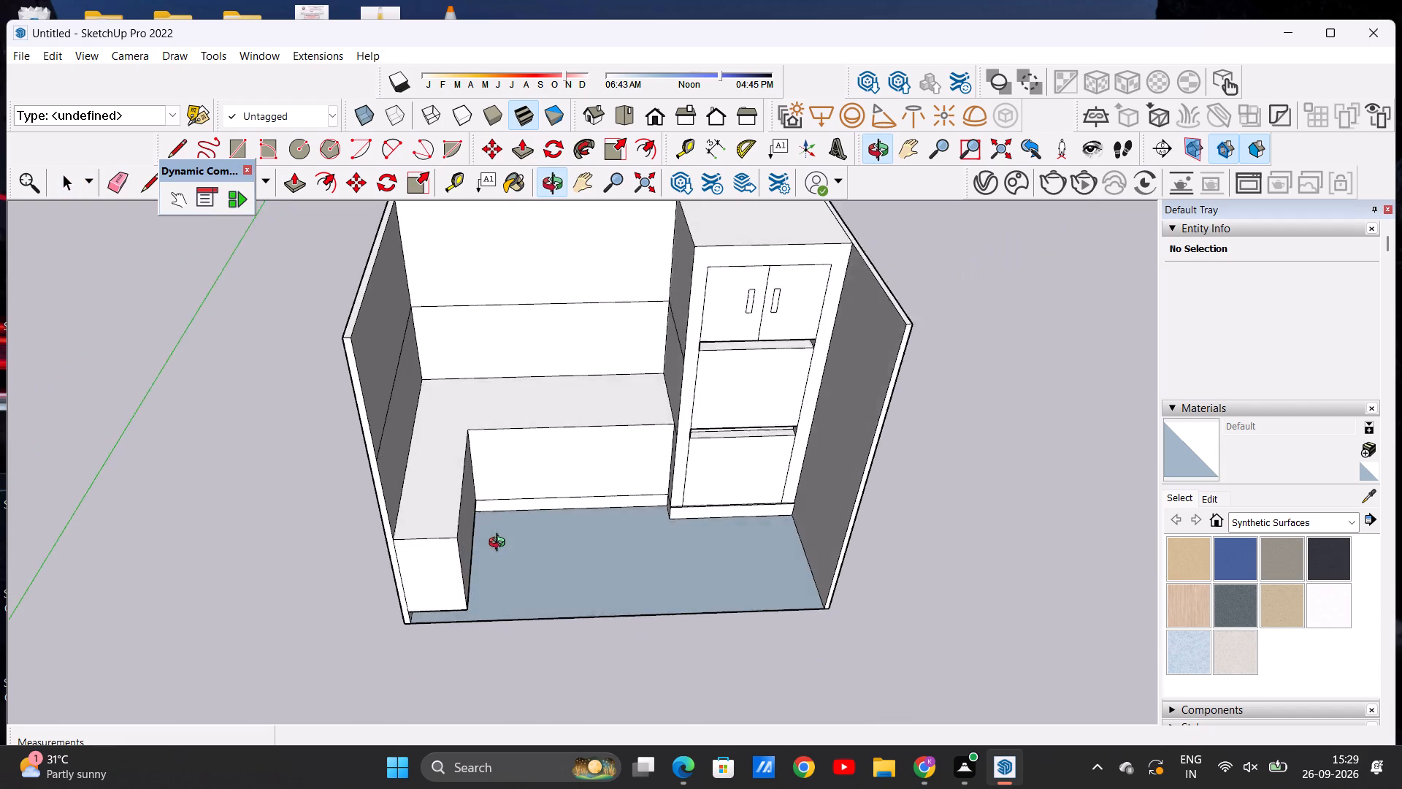
pyautogui.moveTo(500, 544); pyautogui.dragTo(503, 572, button='middle')
pyautogui.scroll(2, 543, 389)
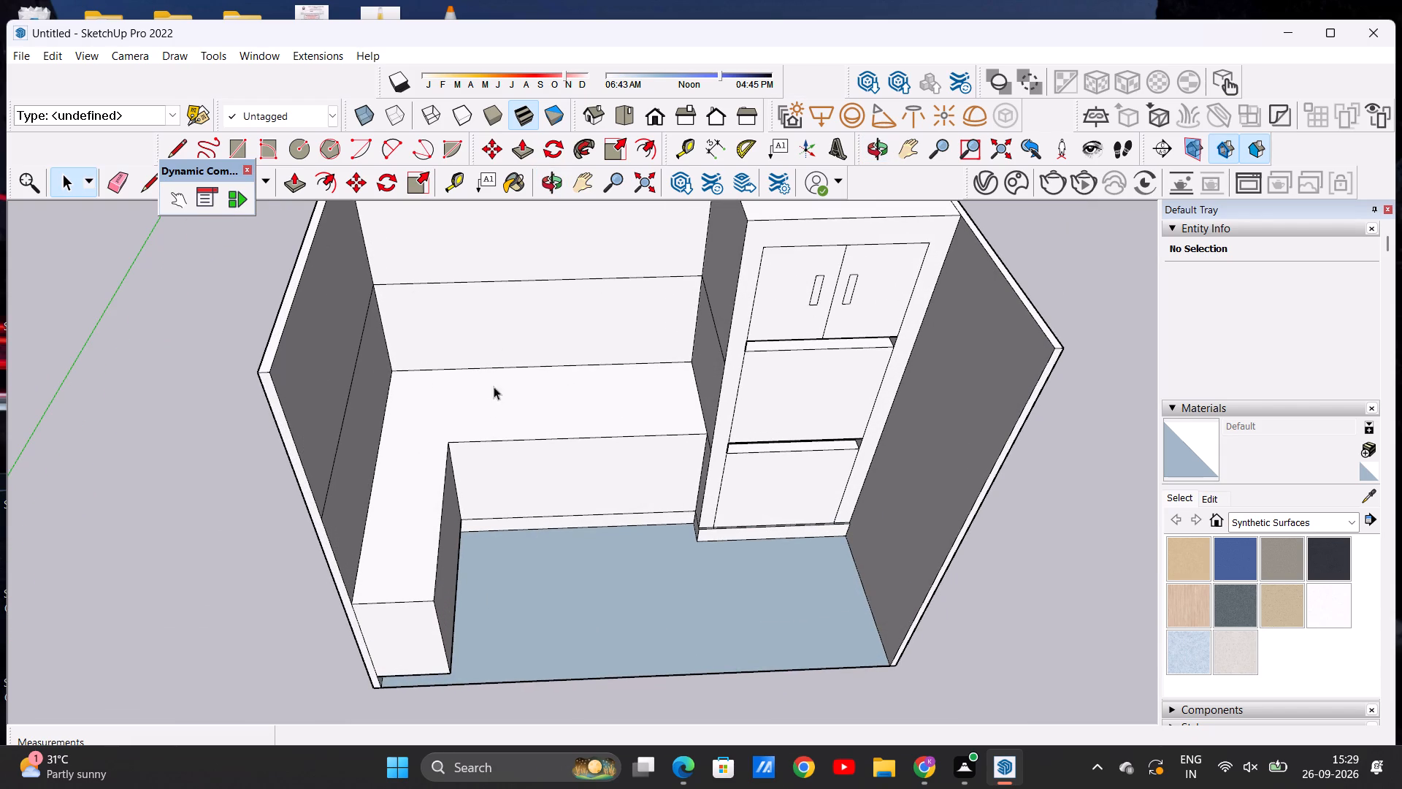
pyautogui.moveTo(582, 401); pyautogui.dragTo(587, 335, button='middle')
pyautogui.scroll(-6, 536, 395)
pyautogui.moveTo(543, 385); pyautogui.dragTo(553, 299, button='middle')
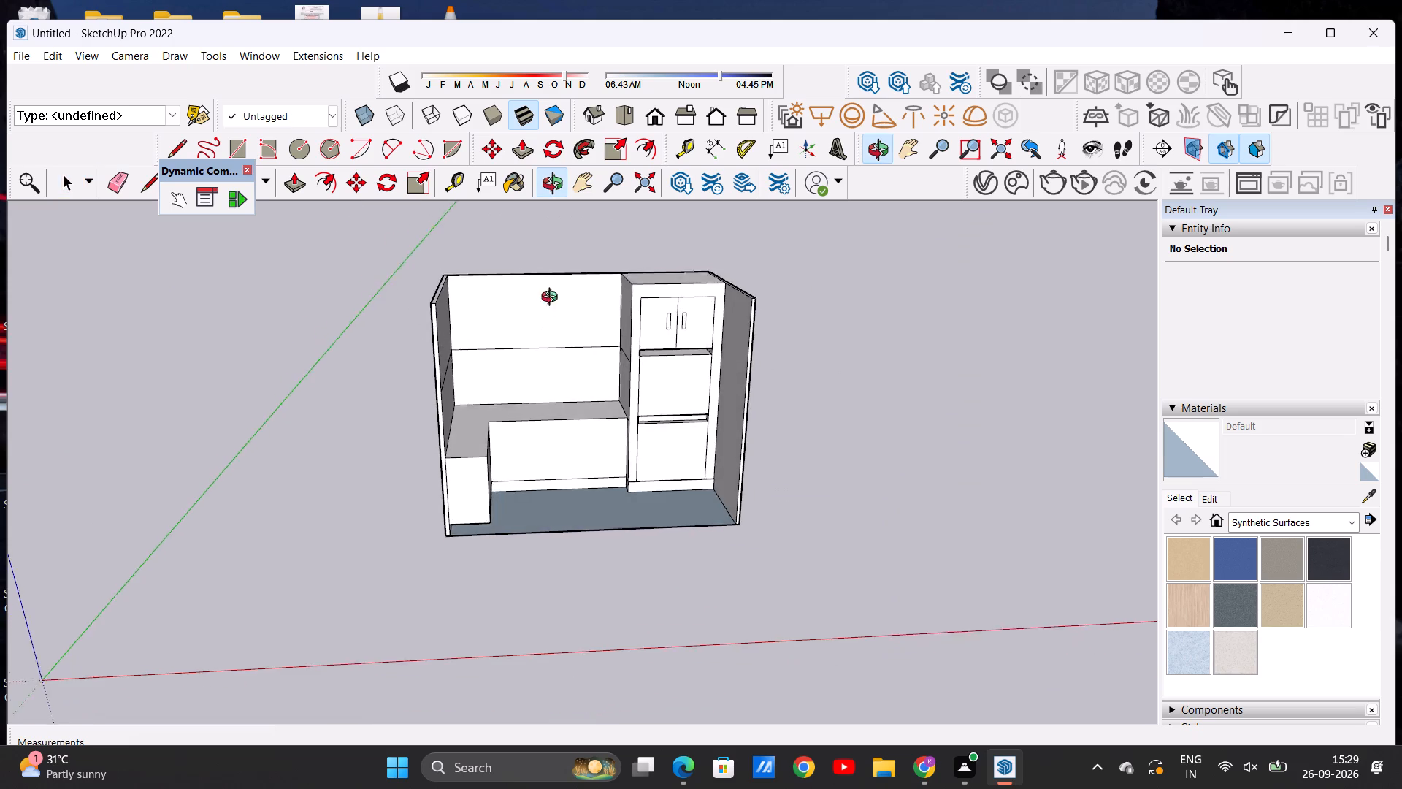
pyautogui.moveTo(553, 299); pyautogui.dragTo(551, 295, button='middle')
pyautogui.scroll(5, 576, 316)
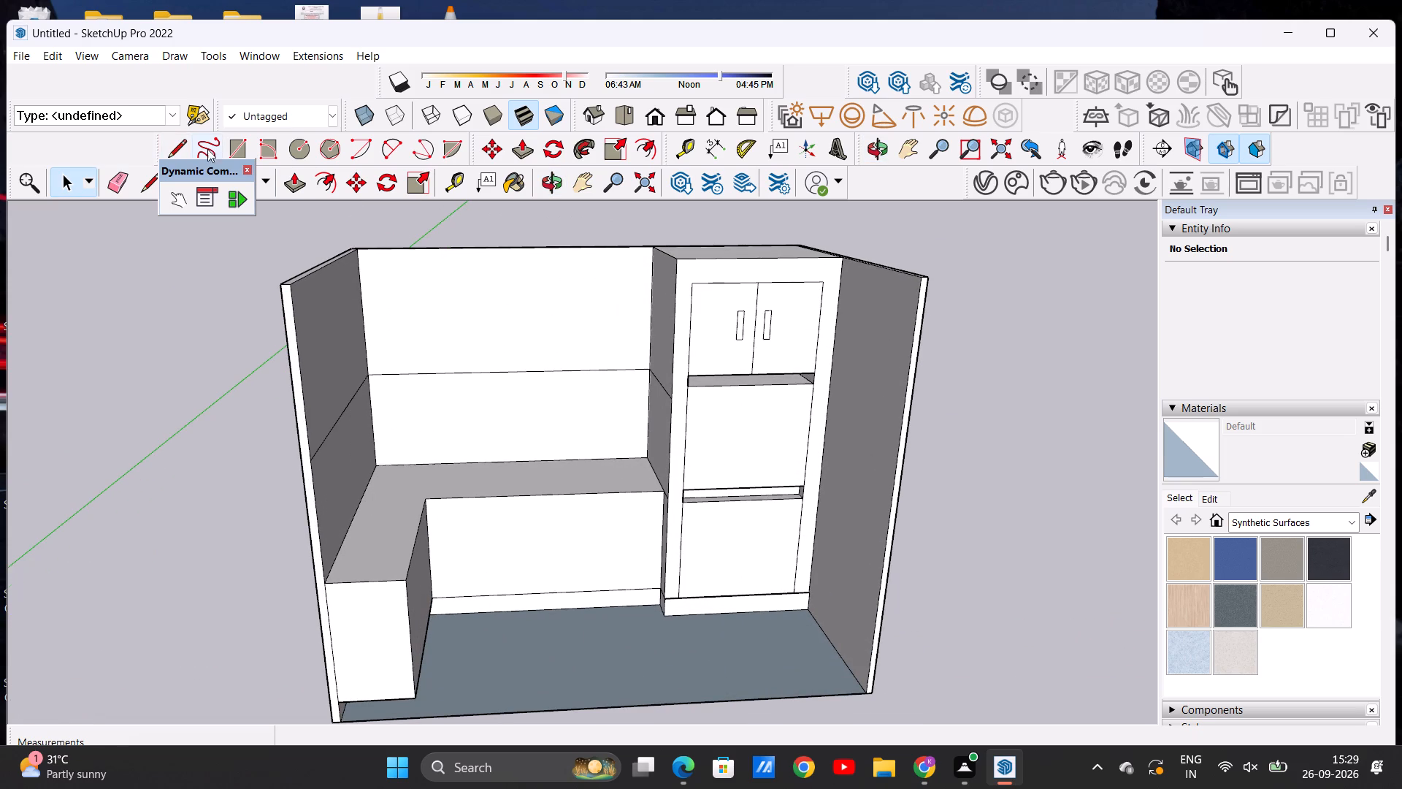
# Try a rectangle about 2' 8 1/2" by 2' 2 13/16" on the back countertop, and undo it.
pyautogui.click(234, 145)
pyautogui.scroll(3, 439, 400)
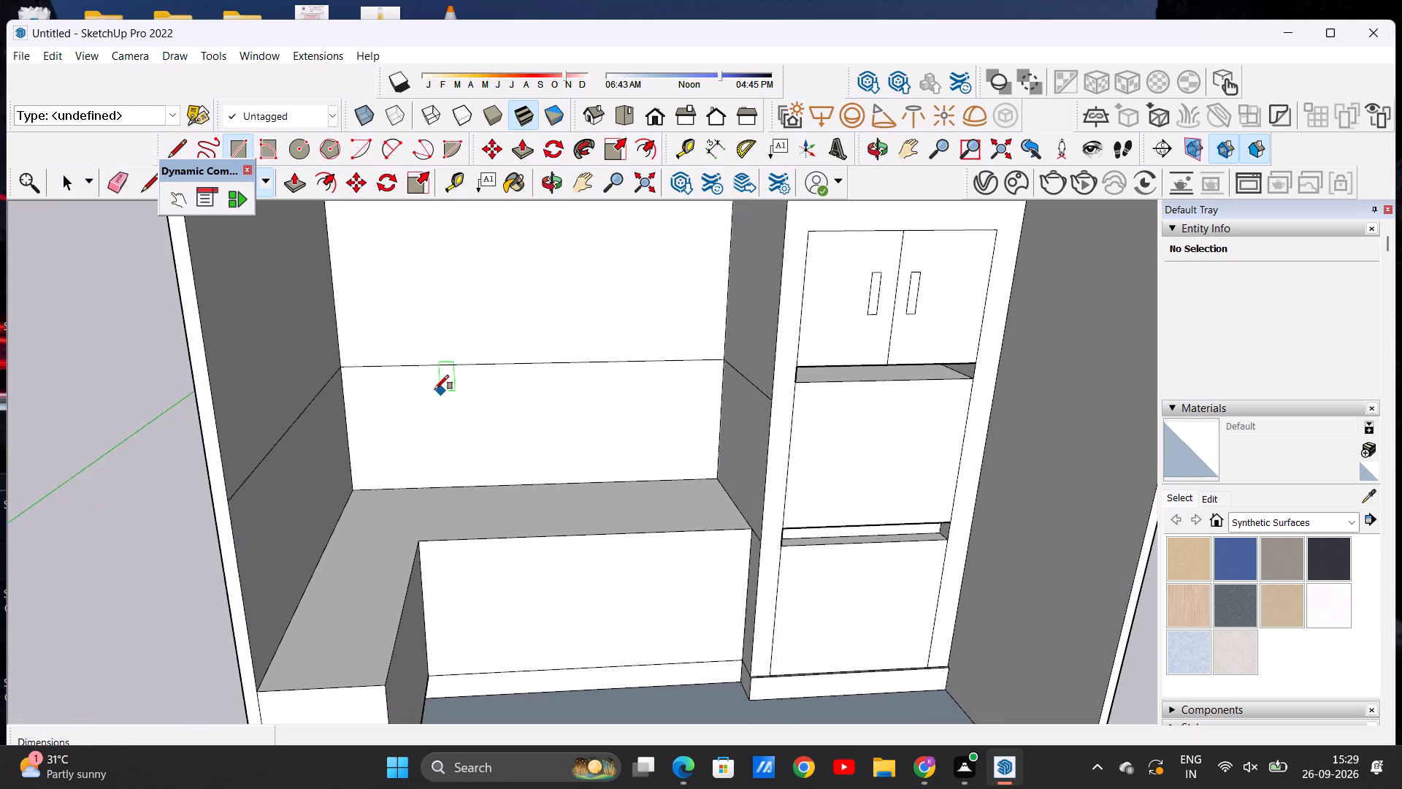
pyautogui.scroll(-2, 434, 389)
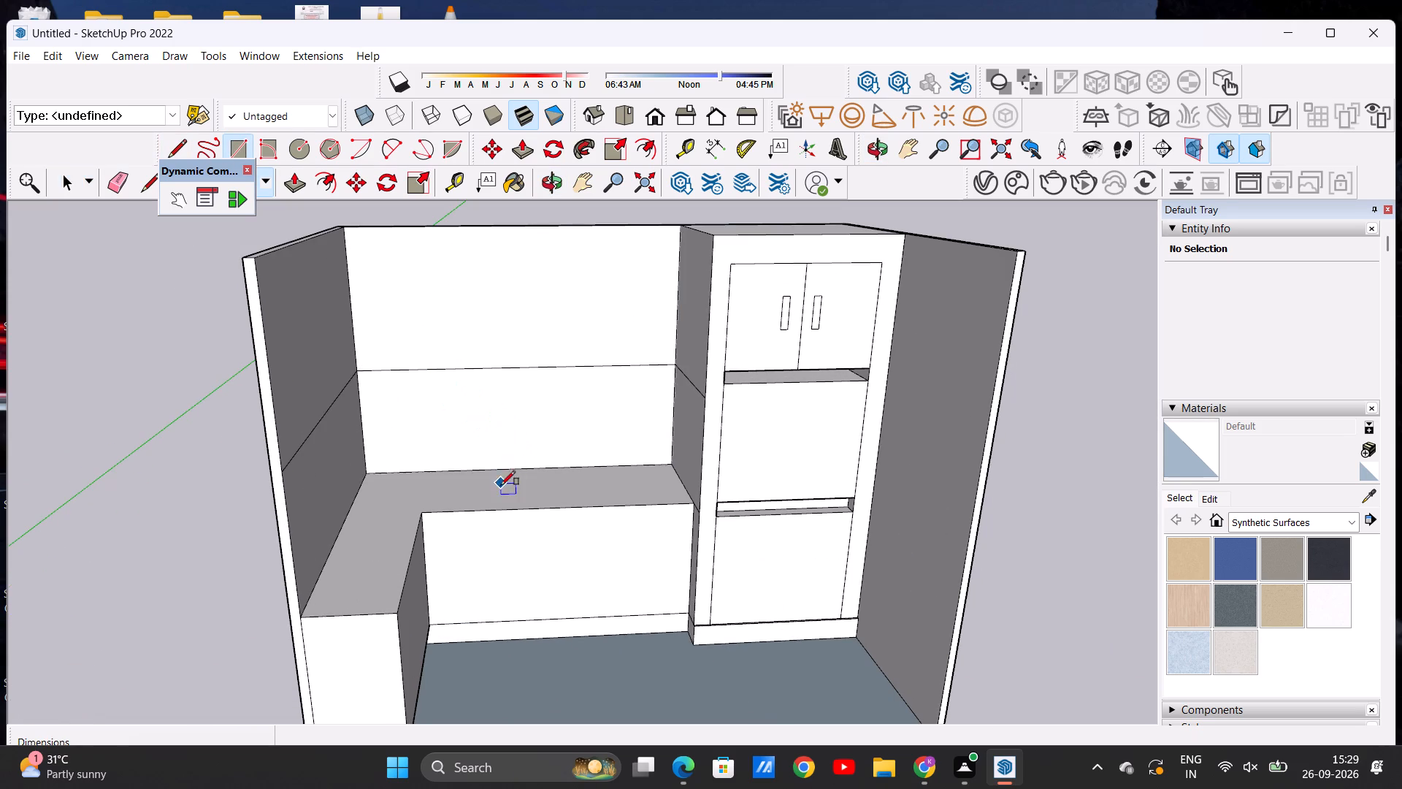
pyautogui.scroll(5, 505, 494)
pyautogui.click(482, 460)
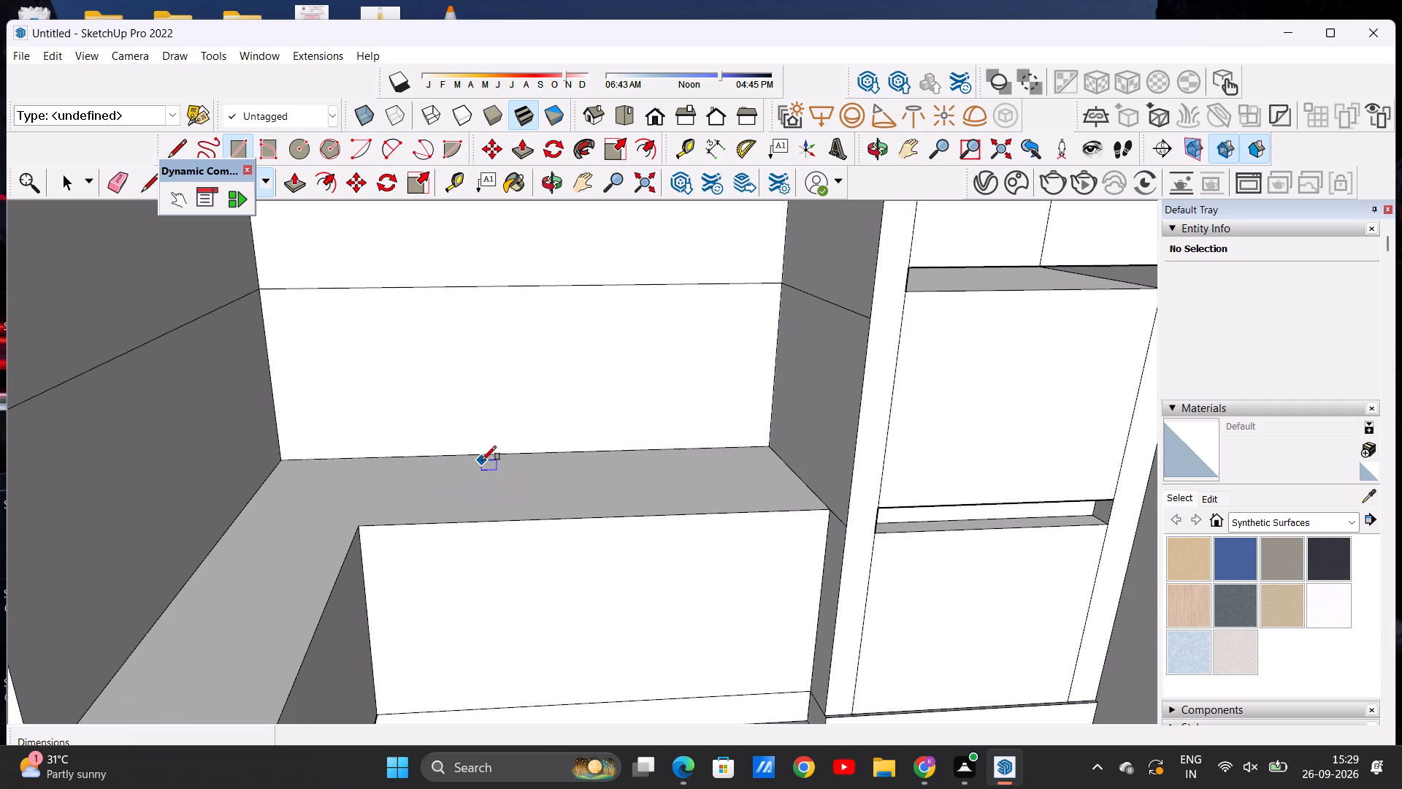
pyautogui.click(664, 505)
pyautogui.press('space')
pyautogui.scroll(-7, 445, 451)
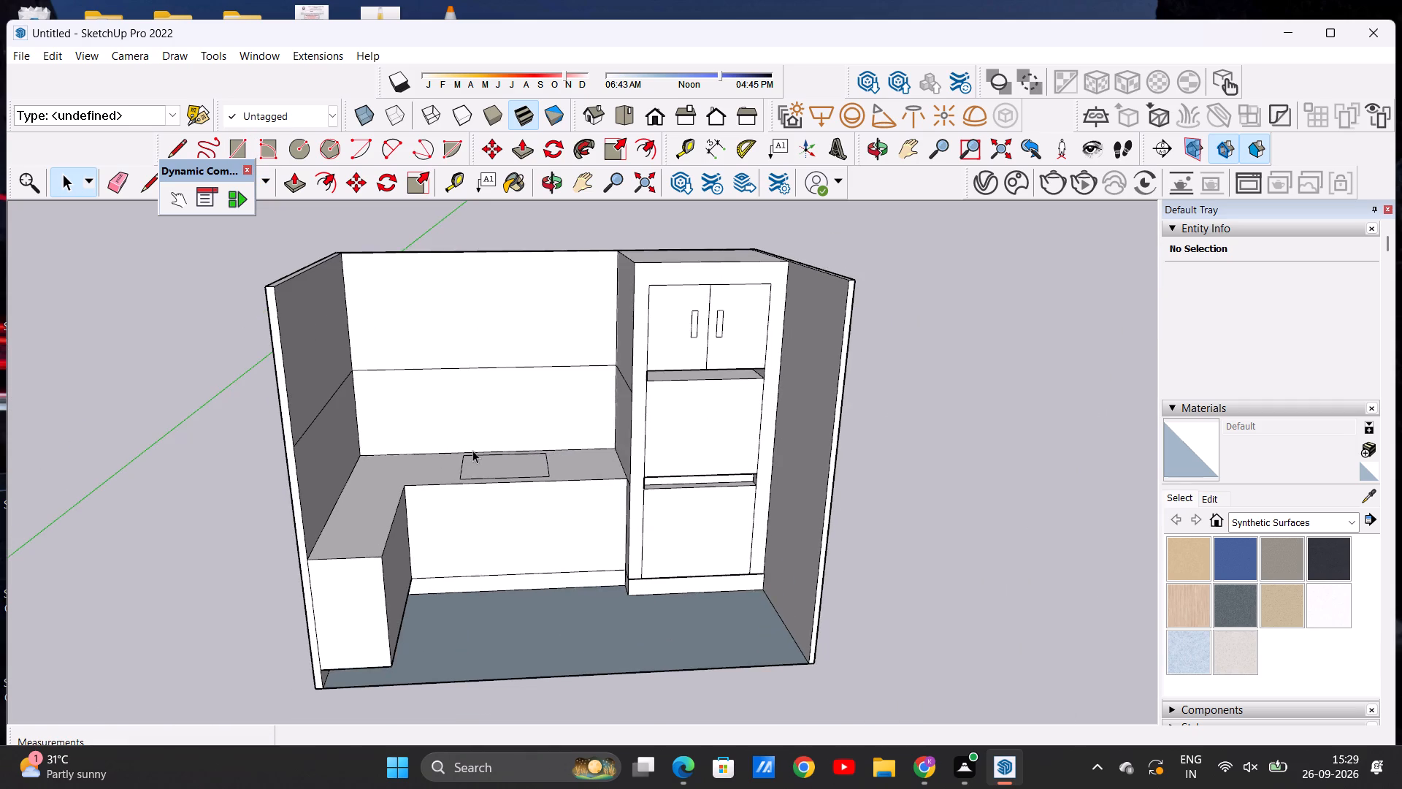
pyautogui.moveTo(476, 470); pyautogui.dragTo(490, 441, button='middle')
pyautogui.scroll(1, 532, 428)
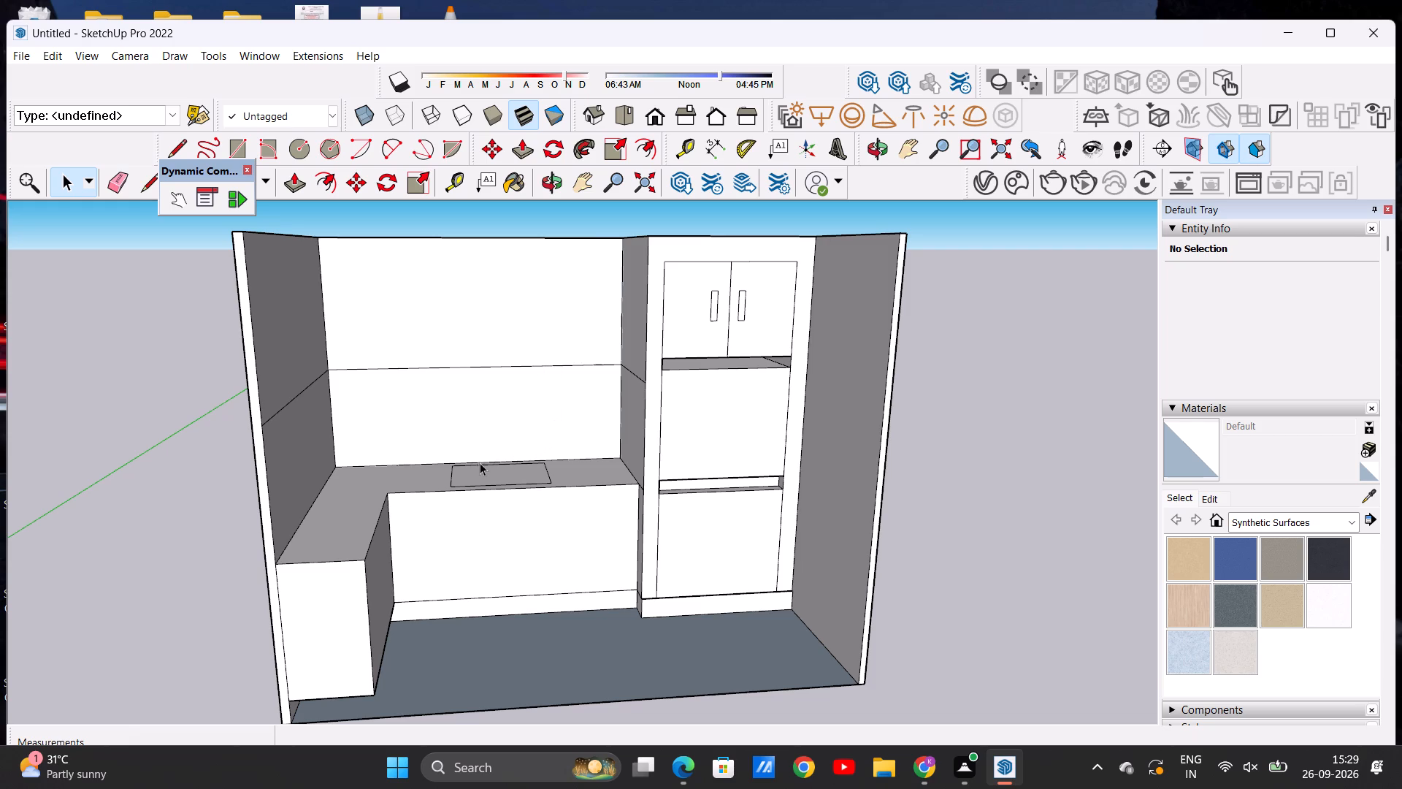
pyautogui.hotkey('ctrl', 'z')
# Draw a rectangle about 2' 9 15/16" by 2' 1/4" on the back countertop as the hob outline.
pyautogui.moveTo(456, 483); pyautogui.dragTo(434, 662, button='middle')
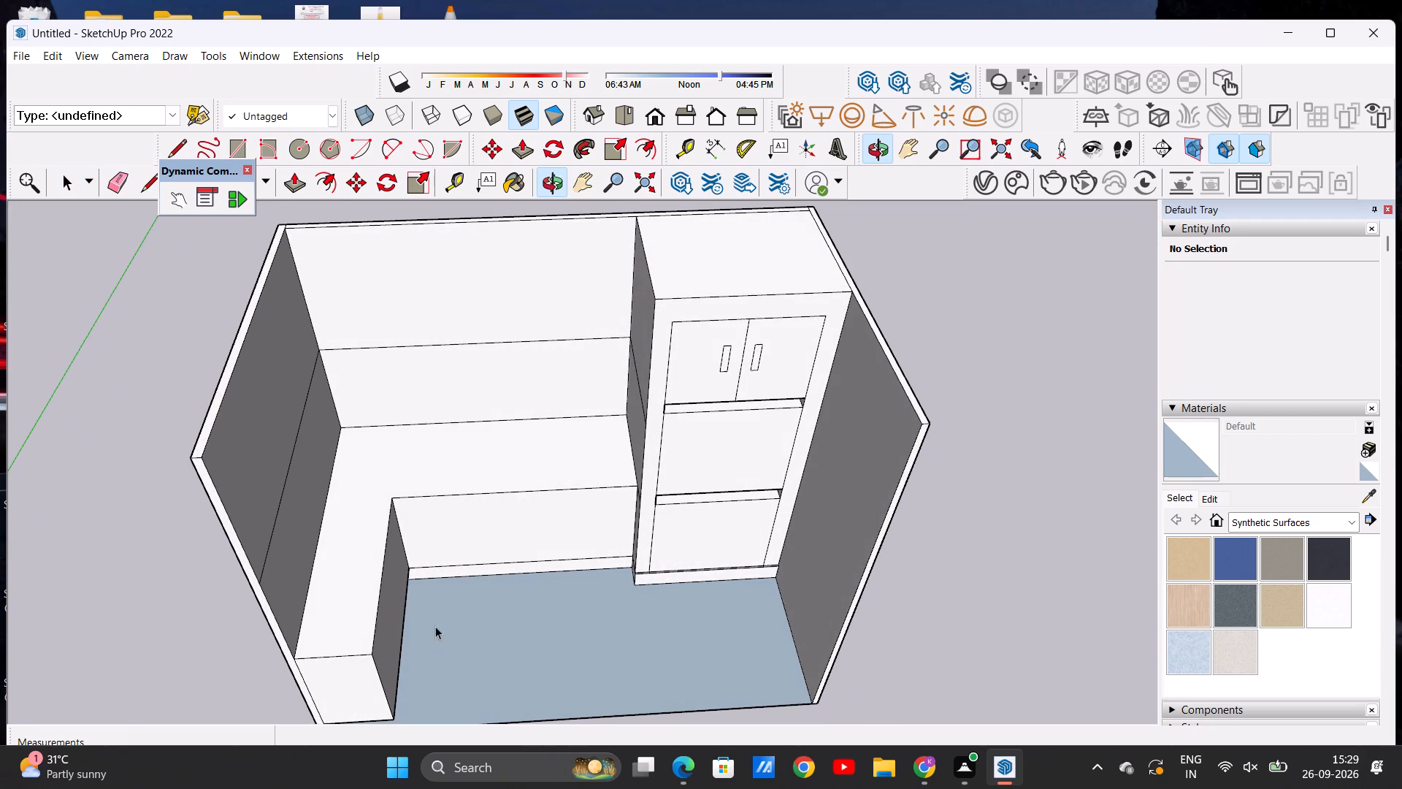
pyautogui.click(242, 138)
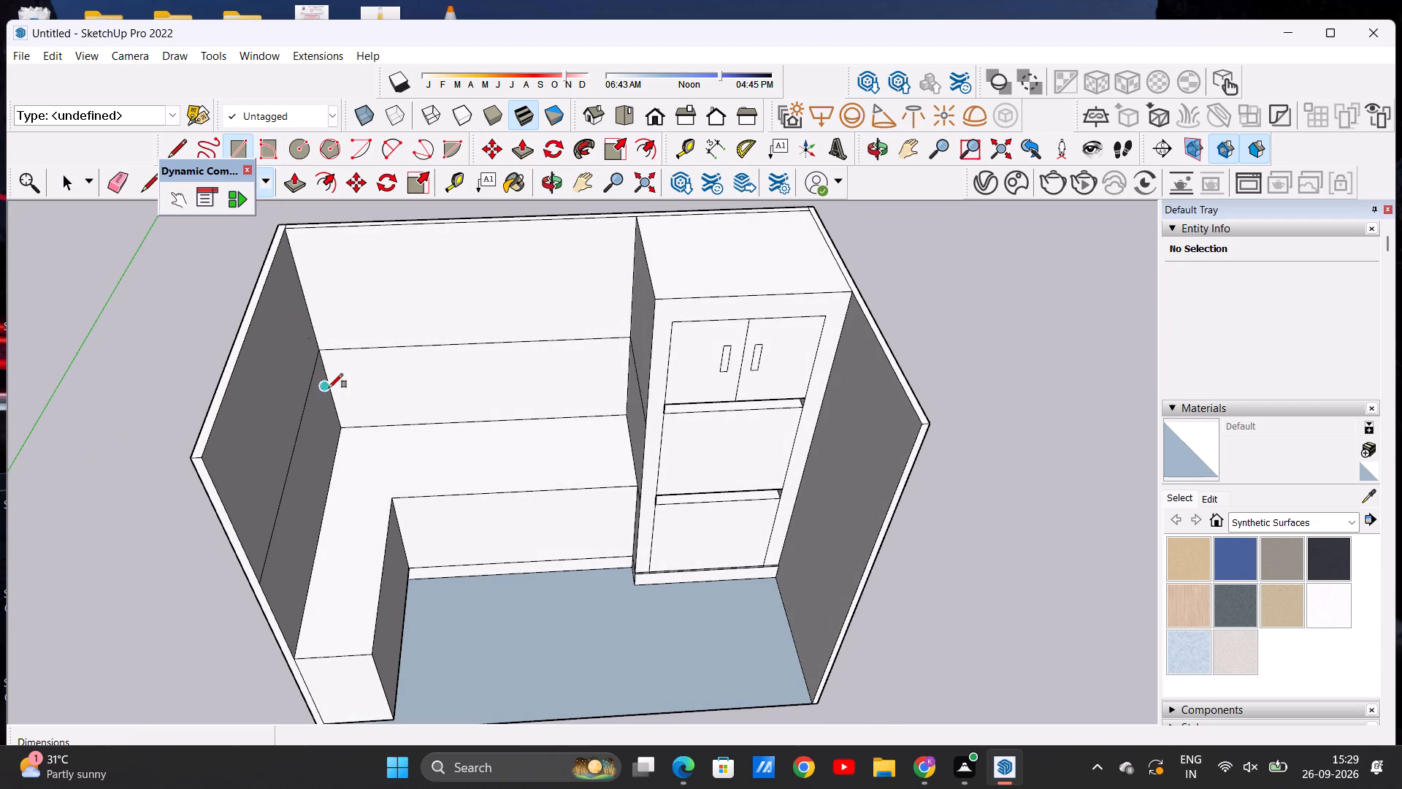
pyautogui.click(431, 435)
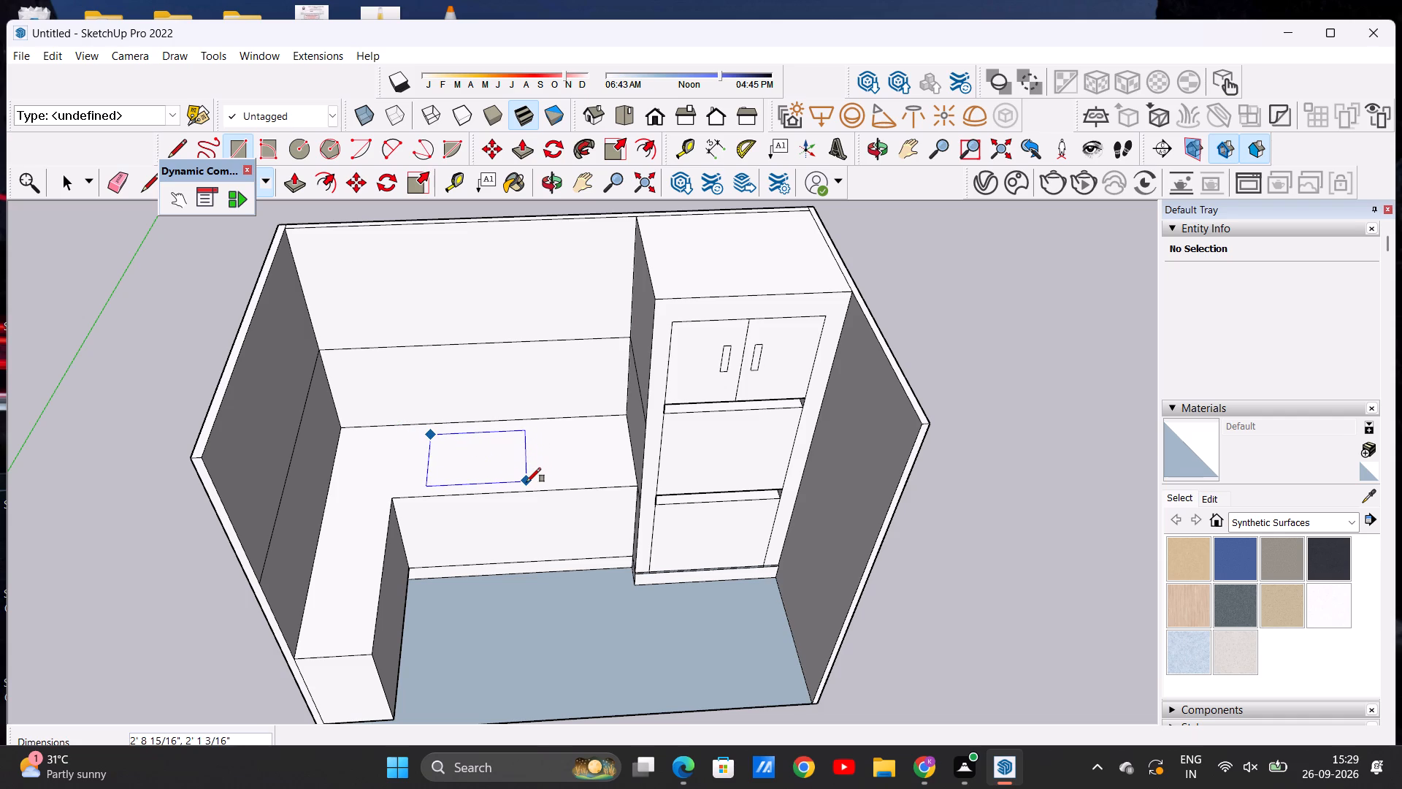
pyautogui.click(529, 480)
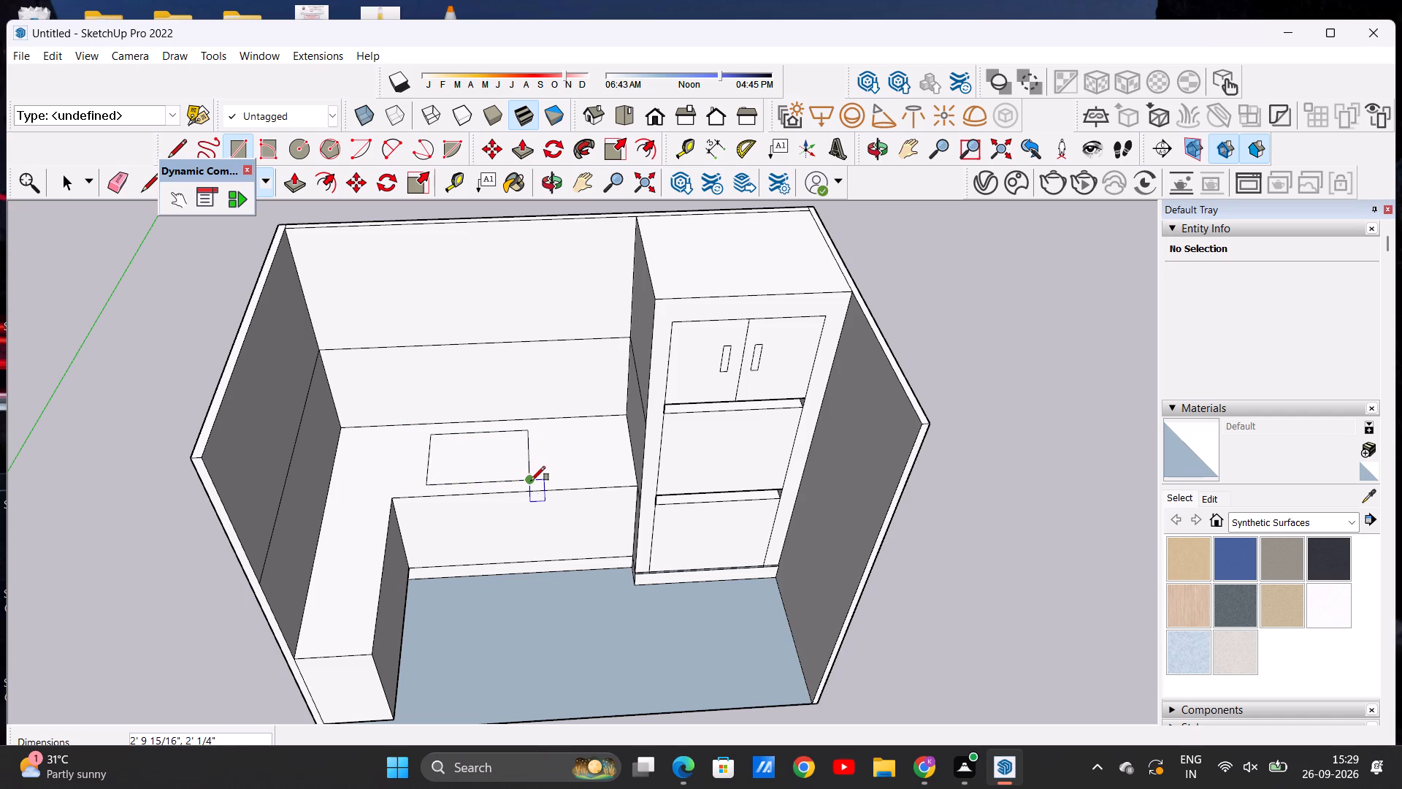
pyautogui.press('space')
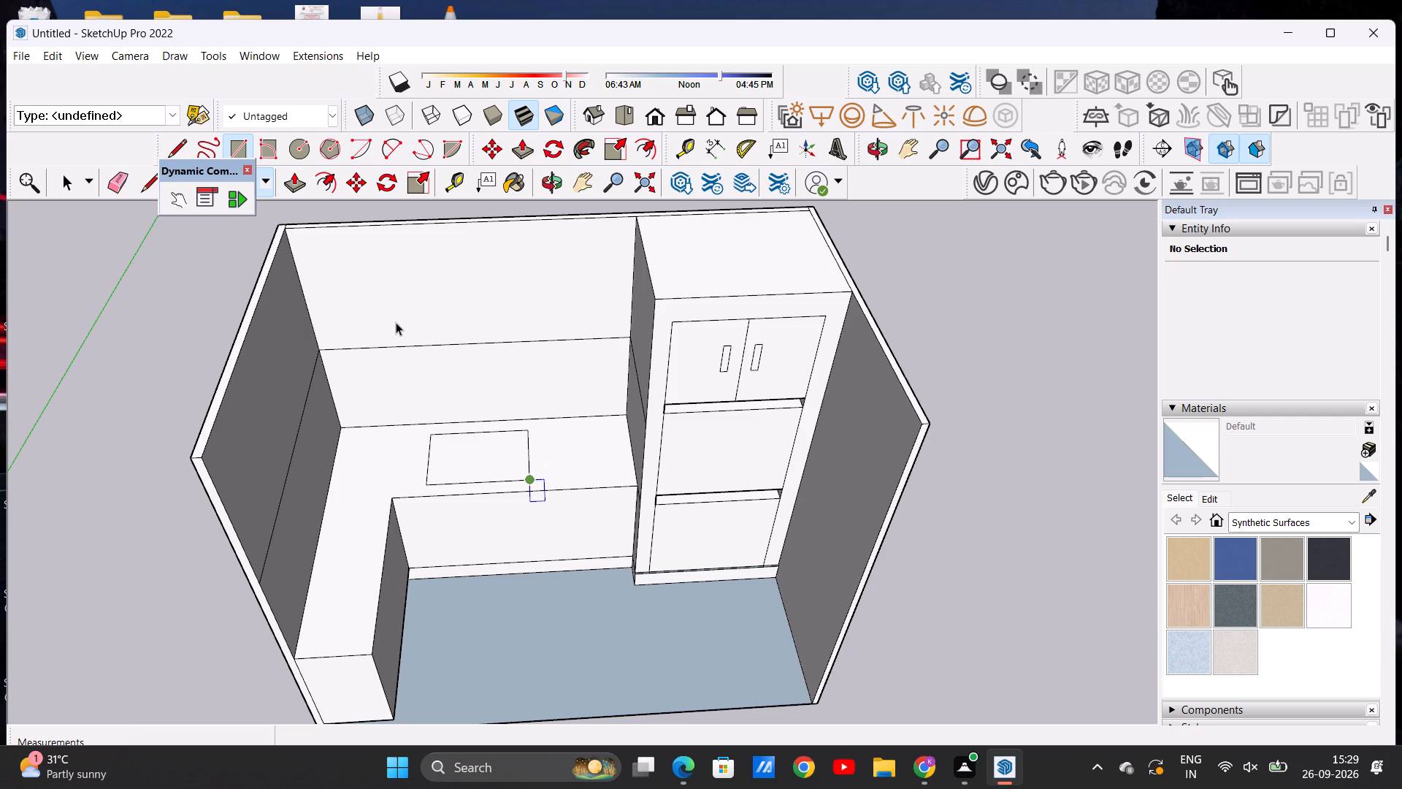
# Pull the hob rectangle upward from the countertop into a thin raised slab.
pyautogui.click(291, 178)
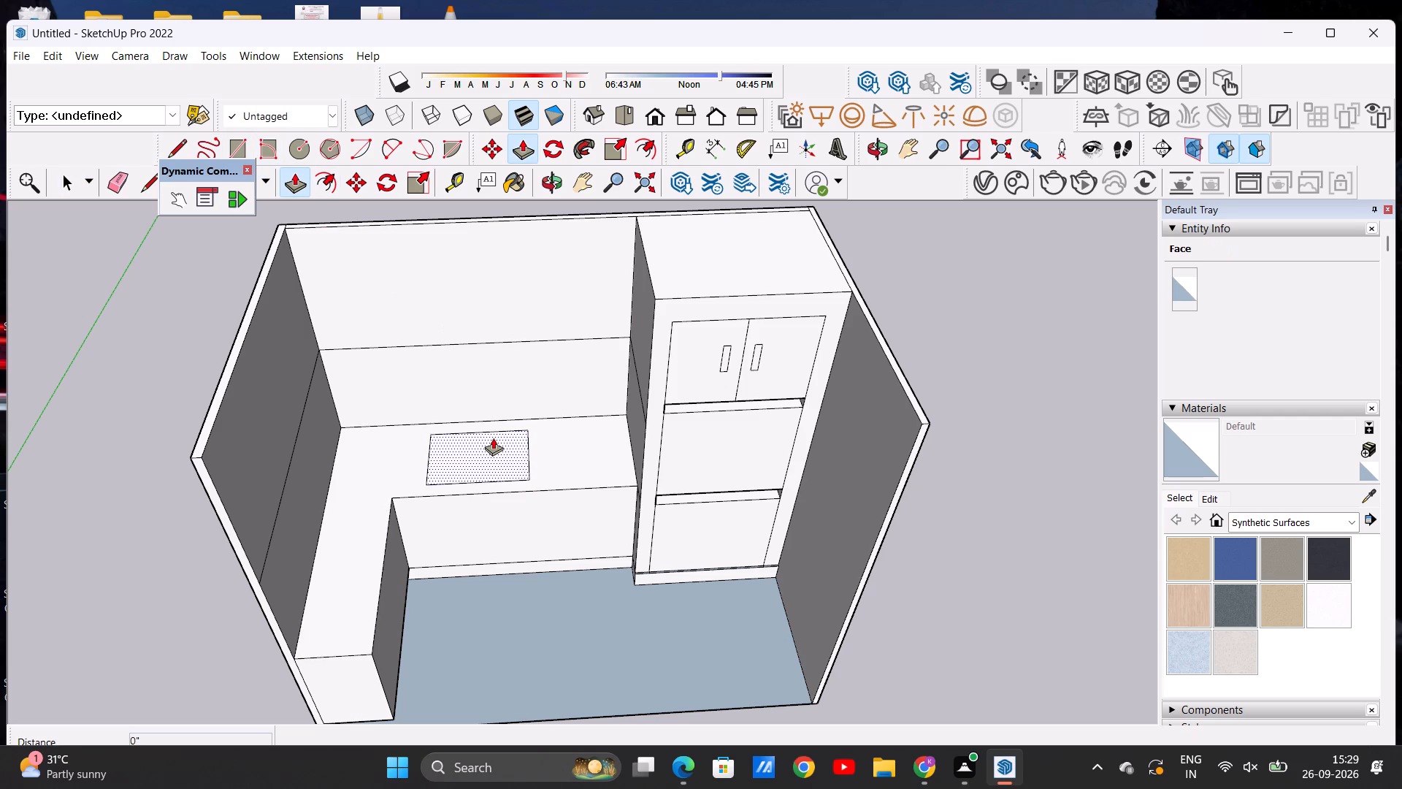
pyautogui.click(493, 438)
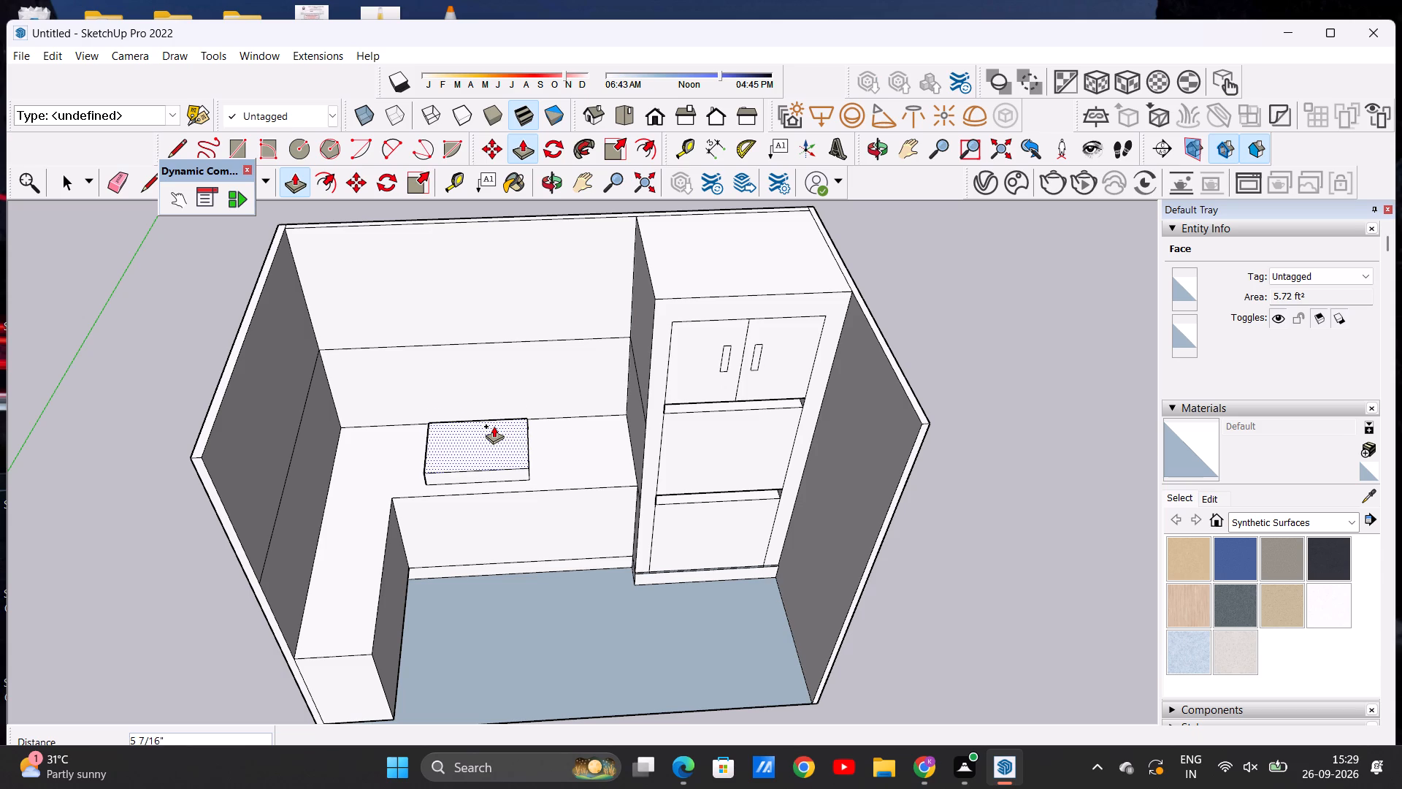
pyautogui.click(495, 429)
pyautogui.press('space')
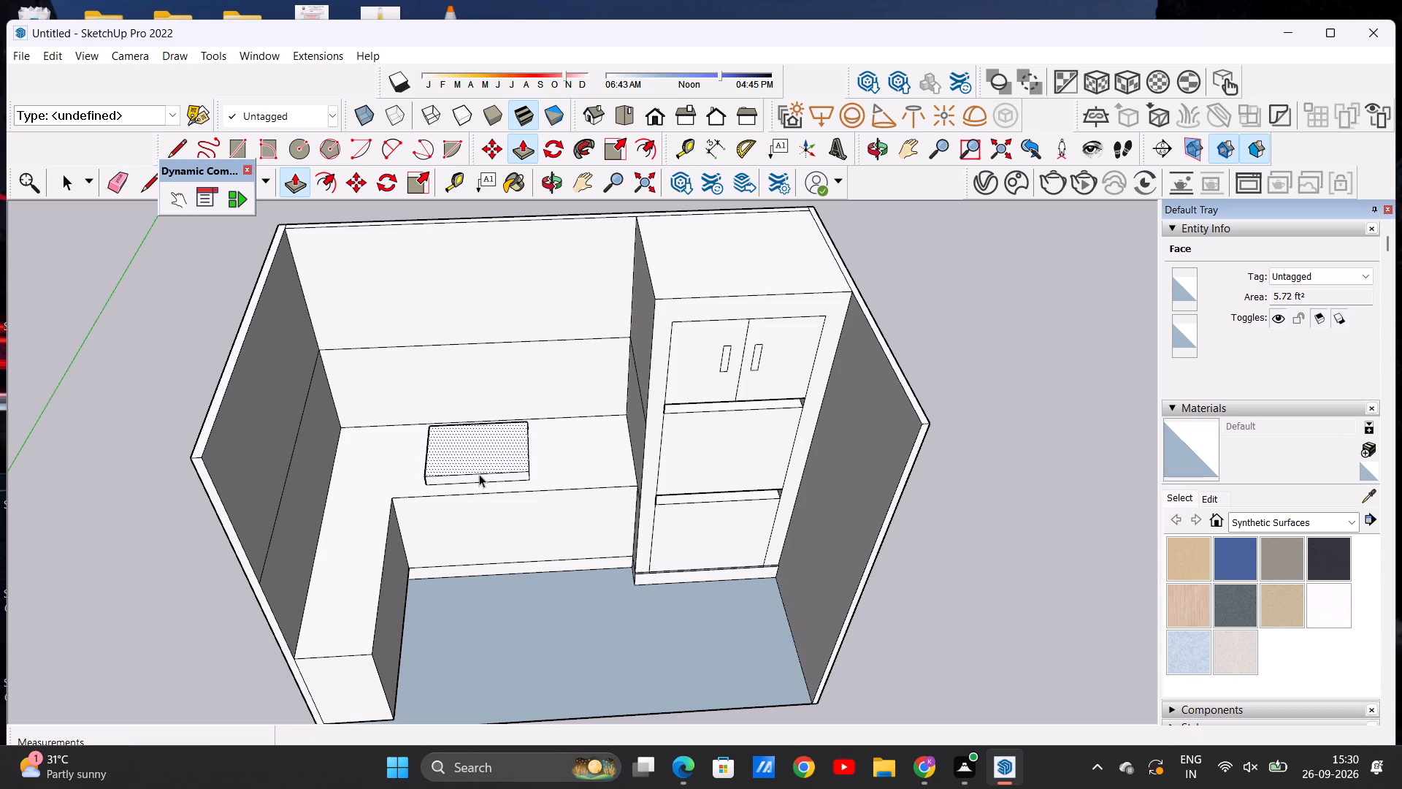
# Draw a burner circle with a radius of about 3 7/8" near the back left corner of the hob's top.
pyautogui.moveTo(478, 474); pyautogui.dragTo(481, 463, button='middle')
pyautogui.scroll(3, 485, 446)
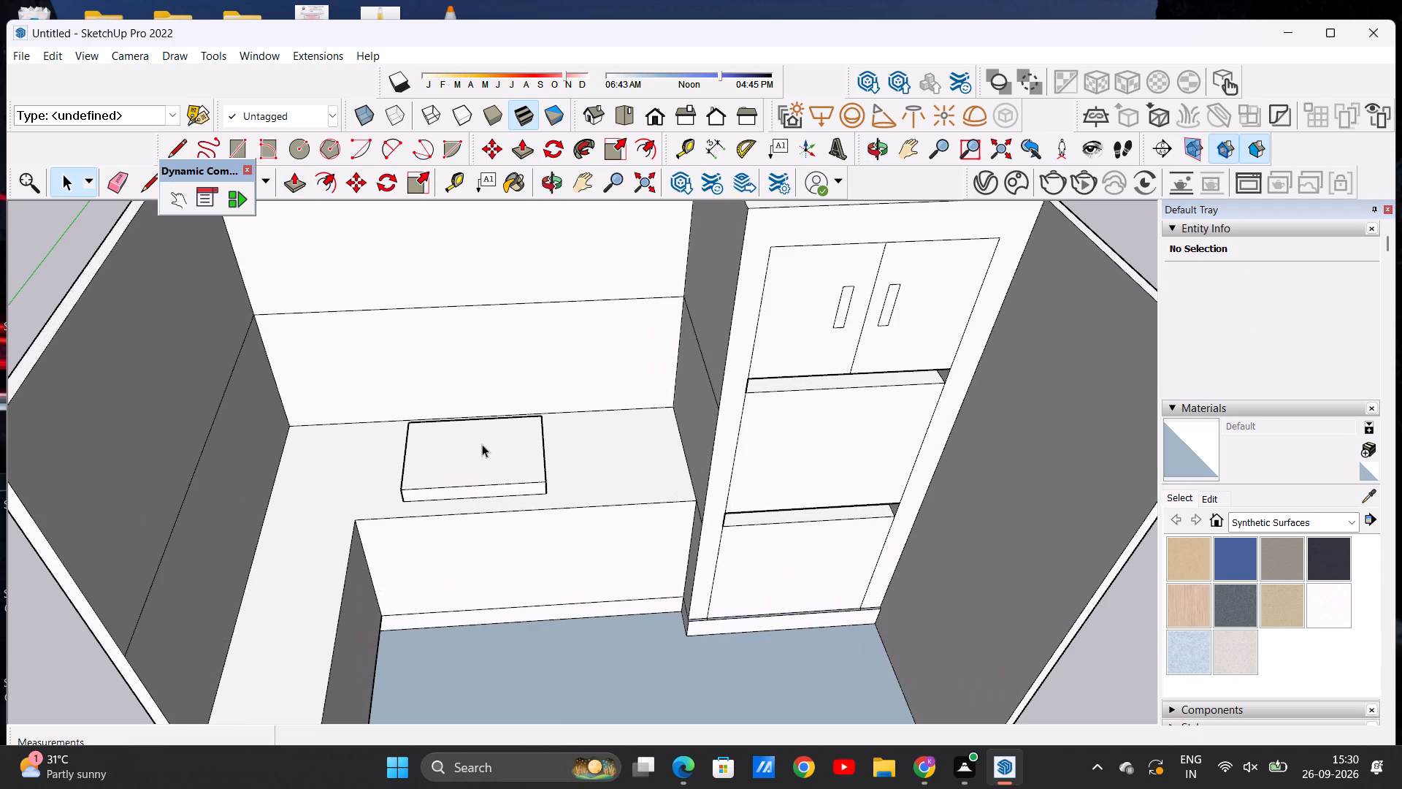
pyautogui.click(293, 150)
pyautogui.moveTo(440, 426); pyautogui.dragTo(434, 516, button='middle')
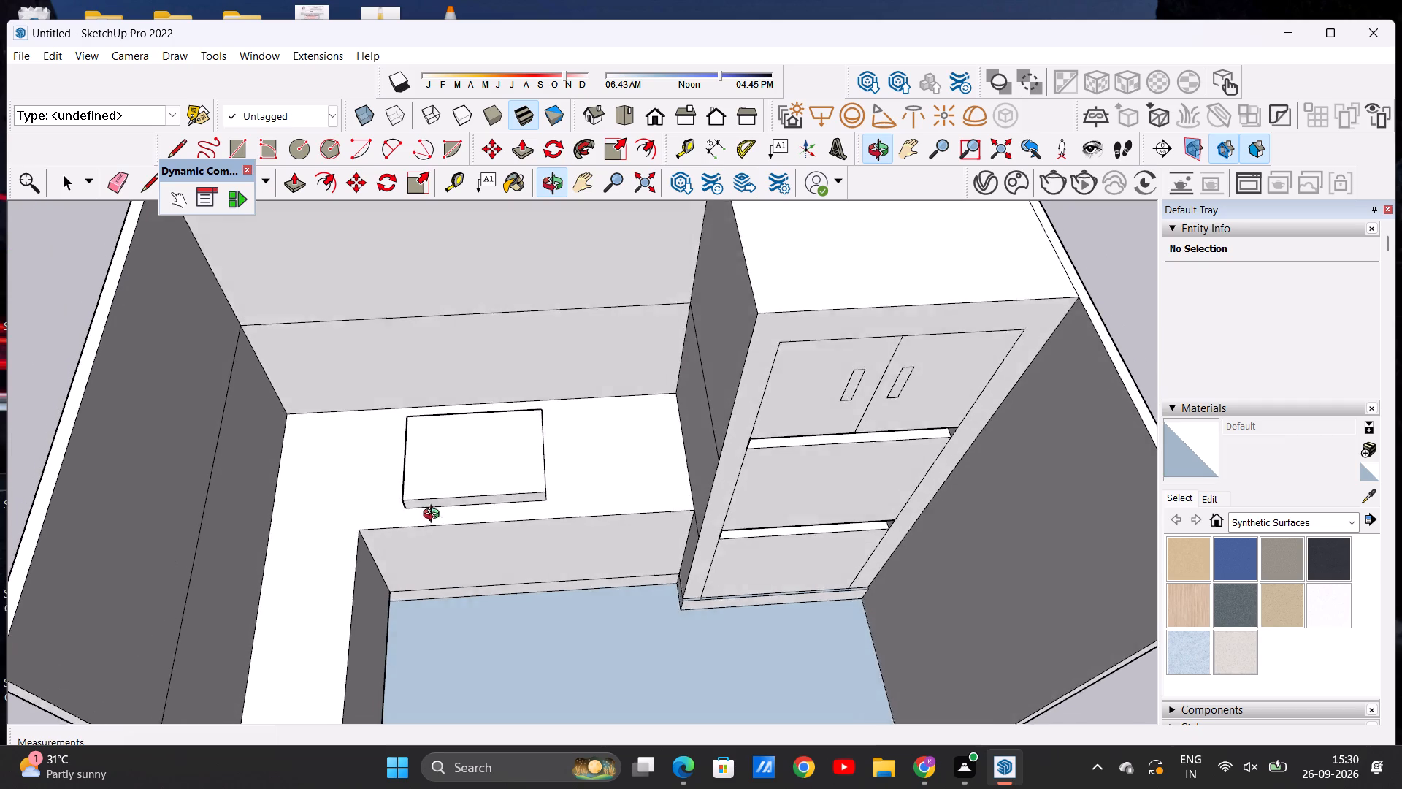
pyautogui.moveTo(434, 516); pyautogui.dragTo(426, 520, button='middle')
pyautogui.scroll(10, 449, 462)
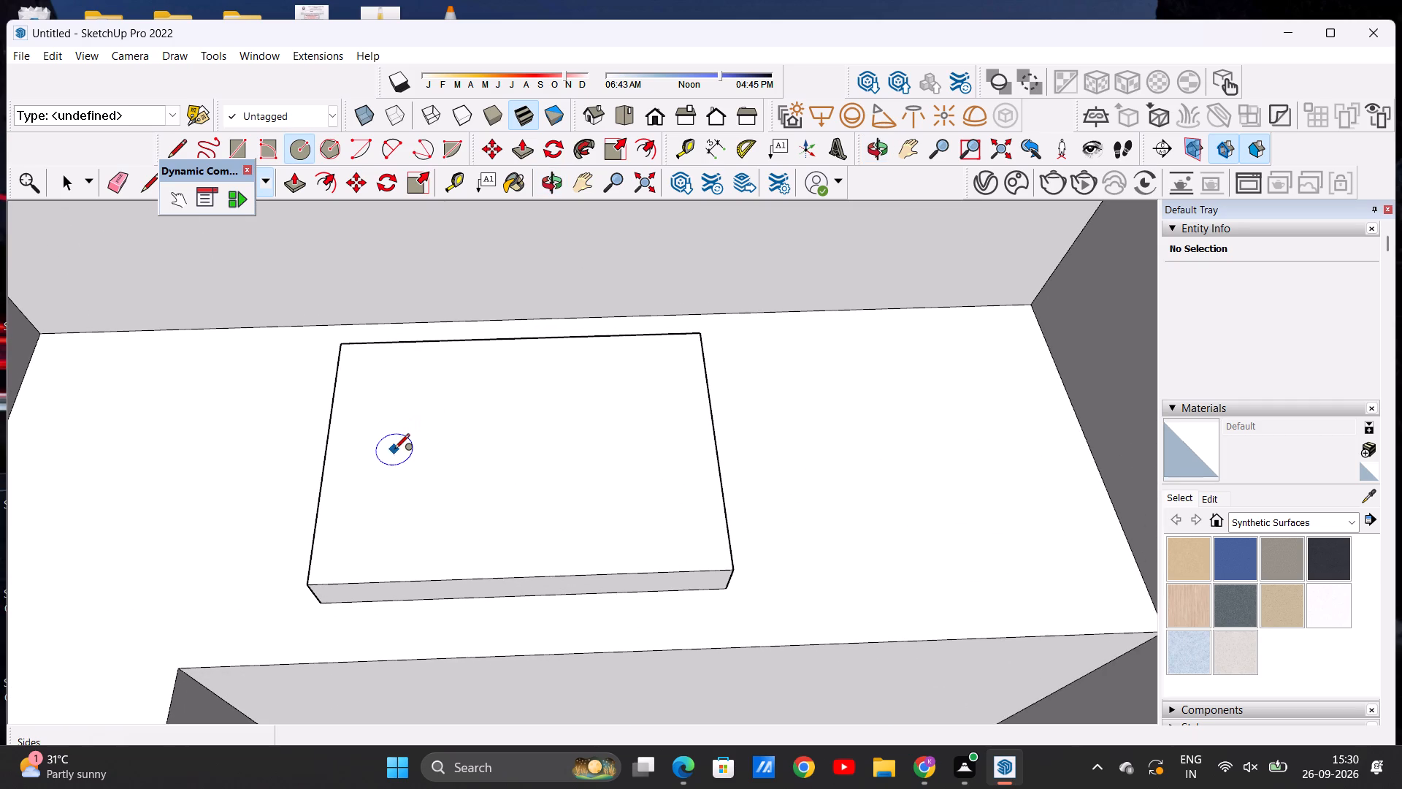
pyautogui.click(394, 446)
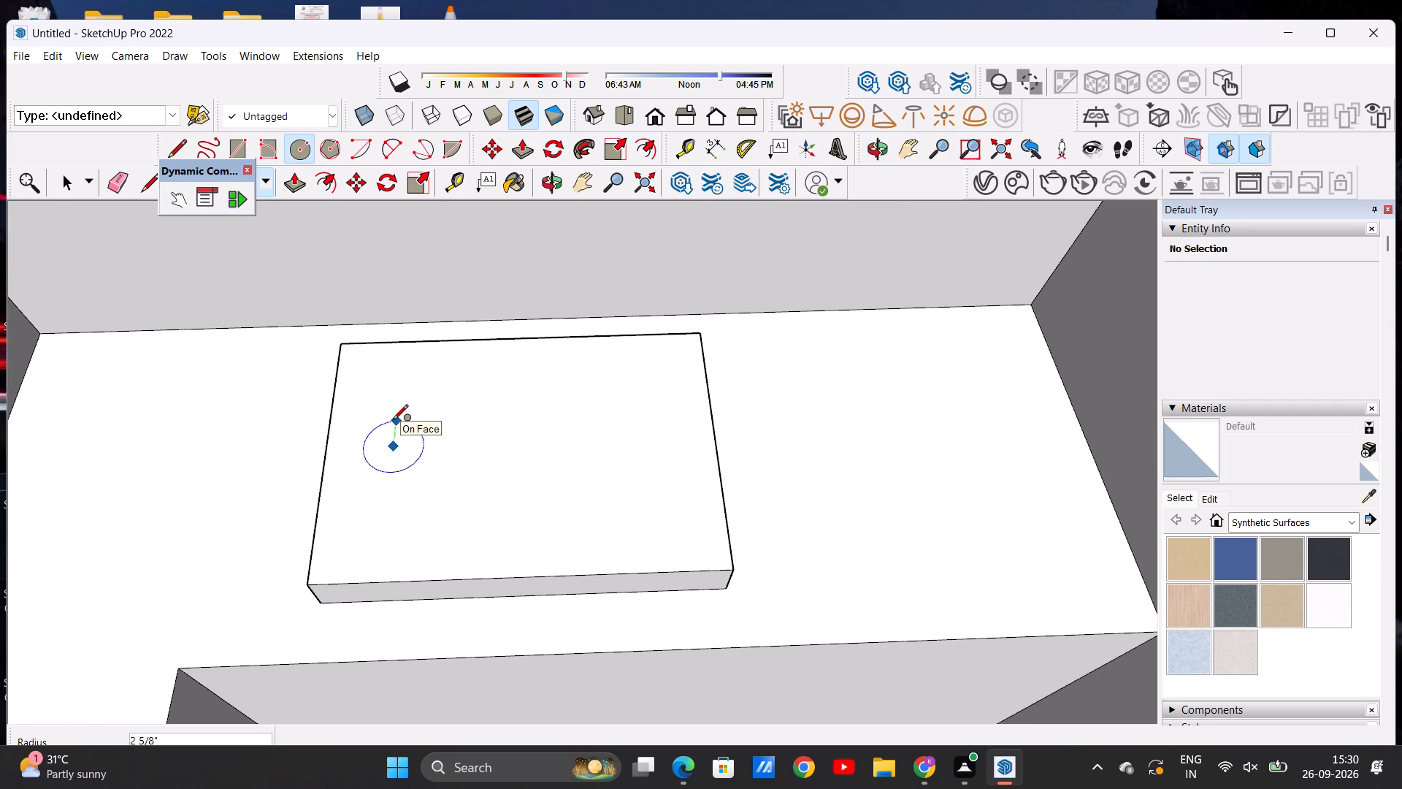
pyautogui.press('space')
pyautogui.click(299, 151)
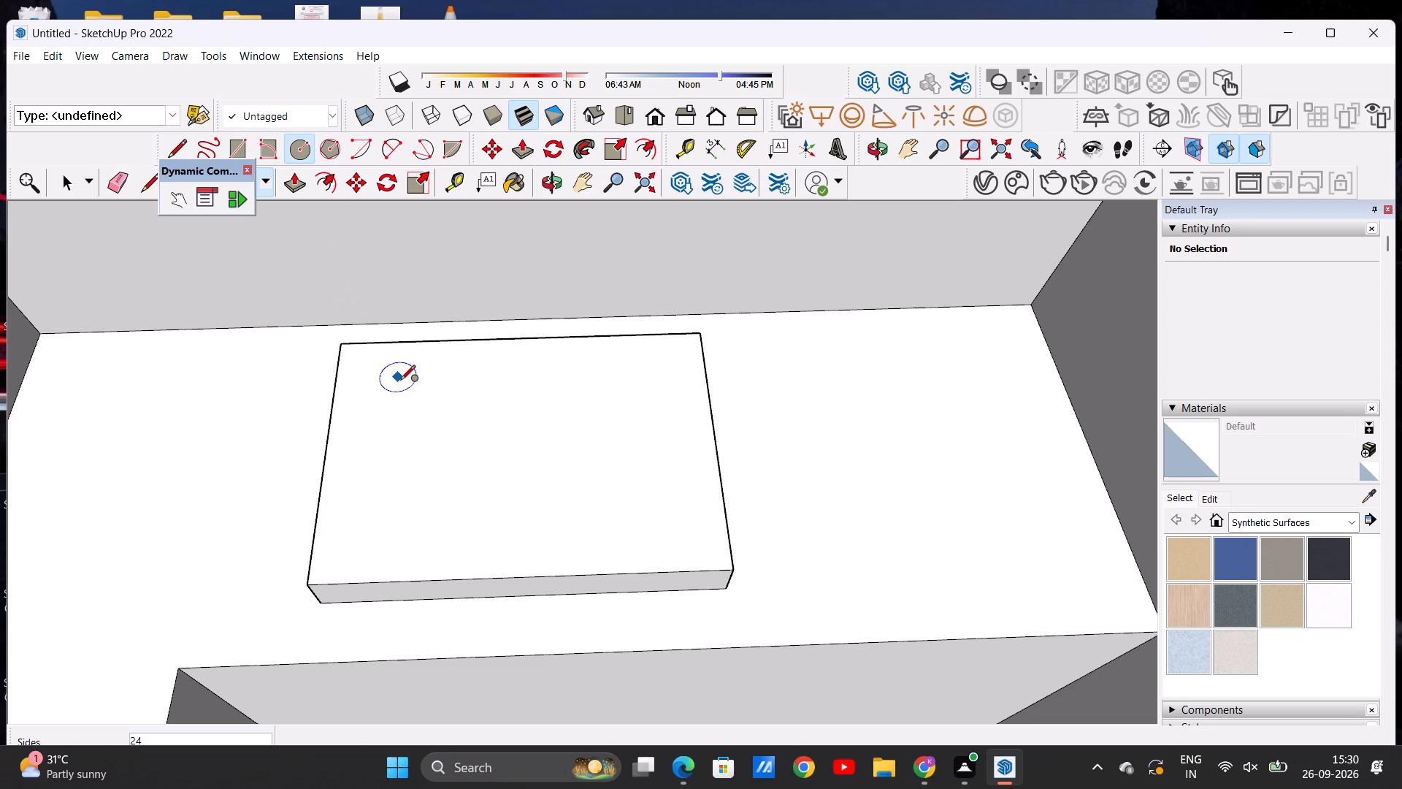
pyautogui.click(398, 394)
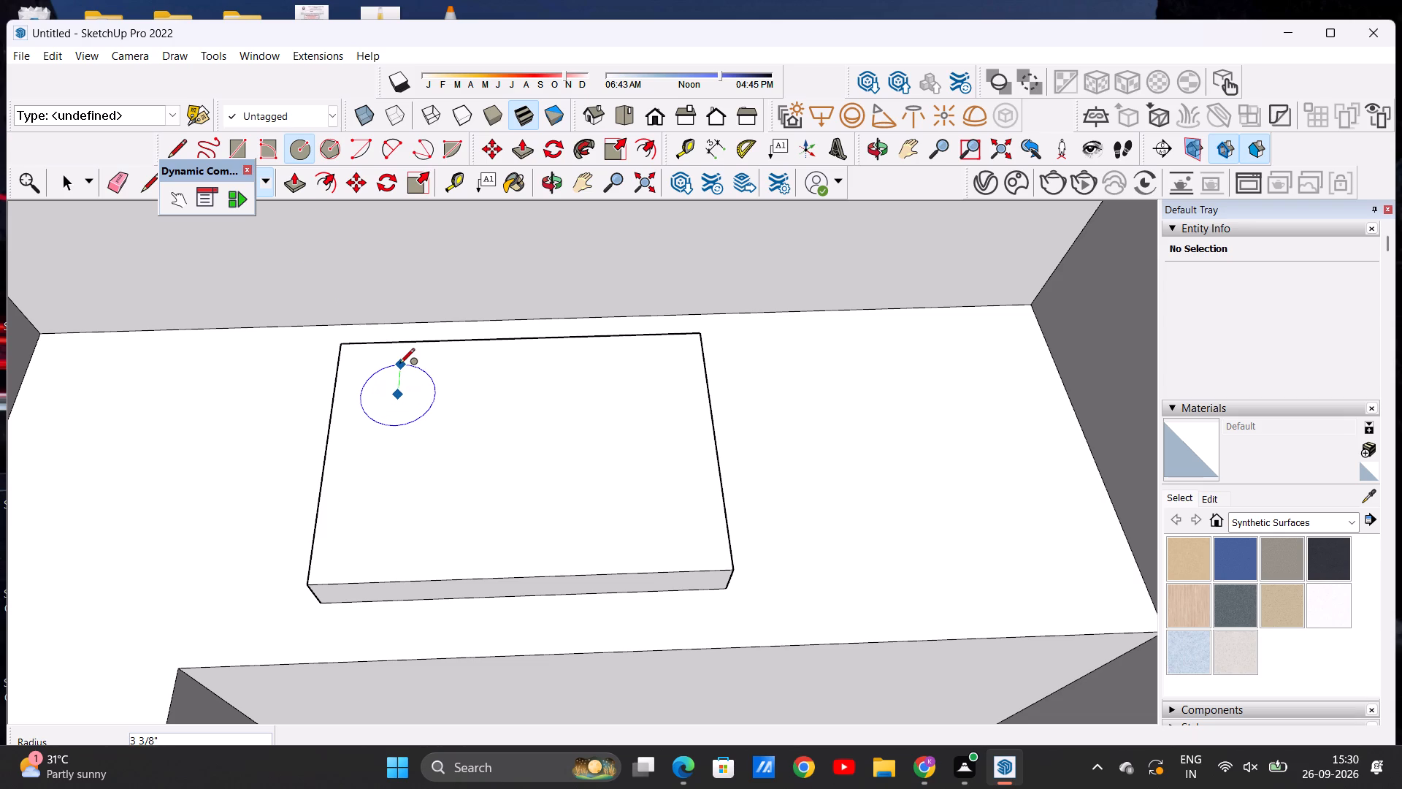
pyautogui.click(394, 359)
pyautogui.press('space')
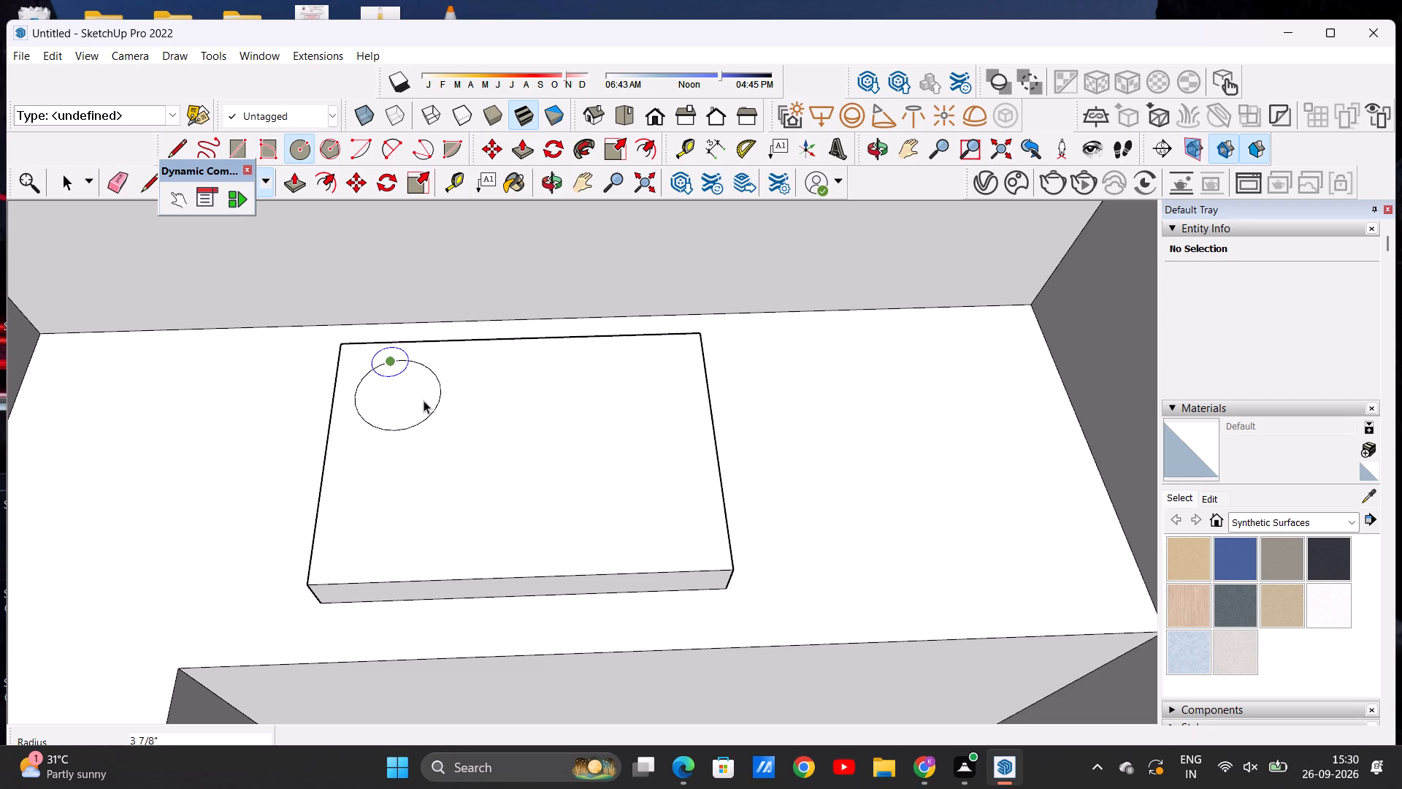
# Copy the burner circle with its face about 1' 6 9/16" across to the back right of the hob's top.
pyautogui.doubleClick(424, 400)
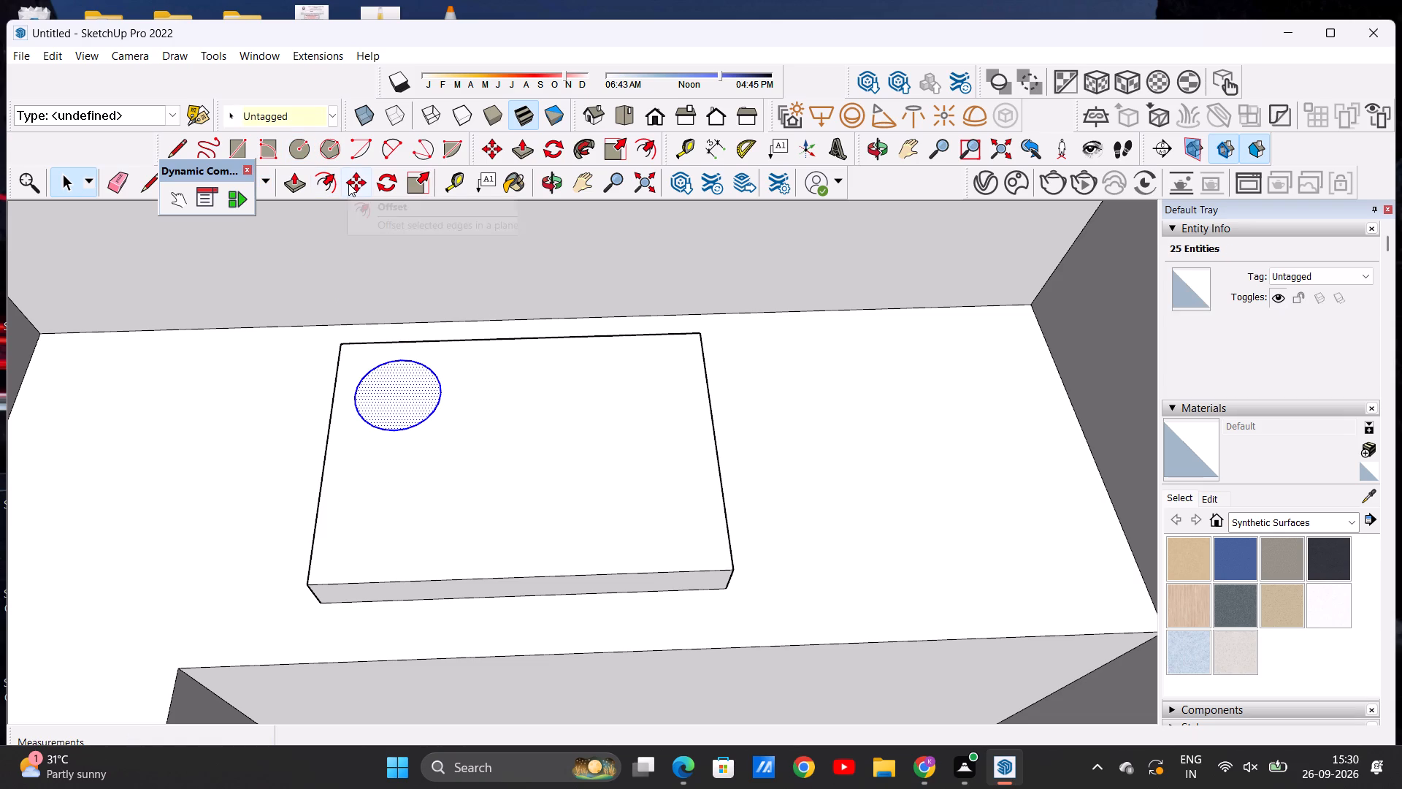
pyautogui.click(348, 183)
pyautogui.click(439, 389)
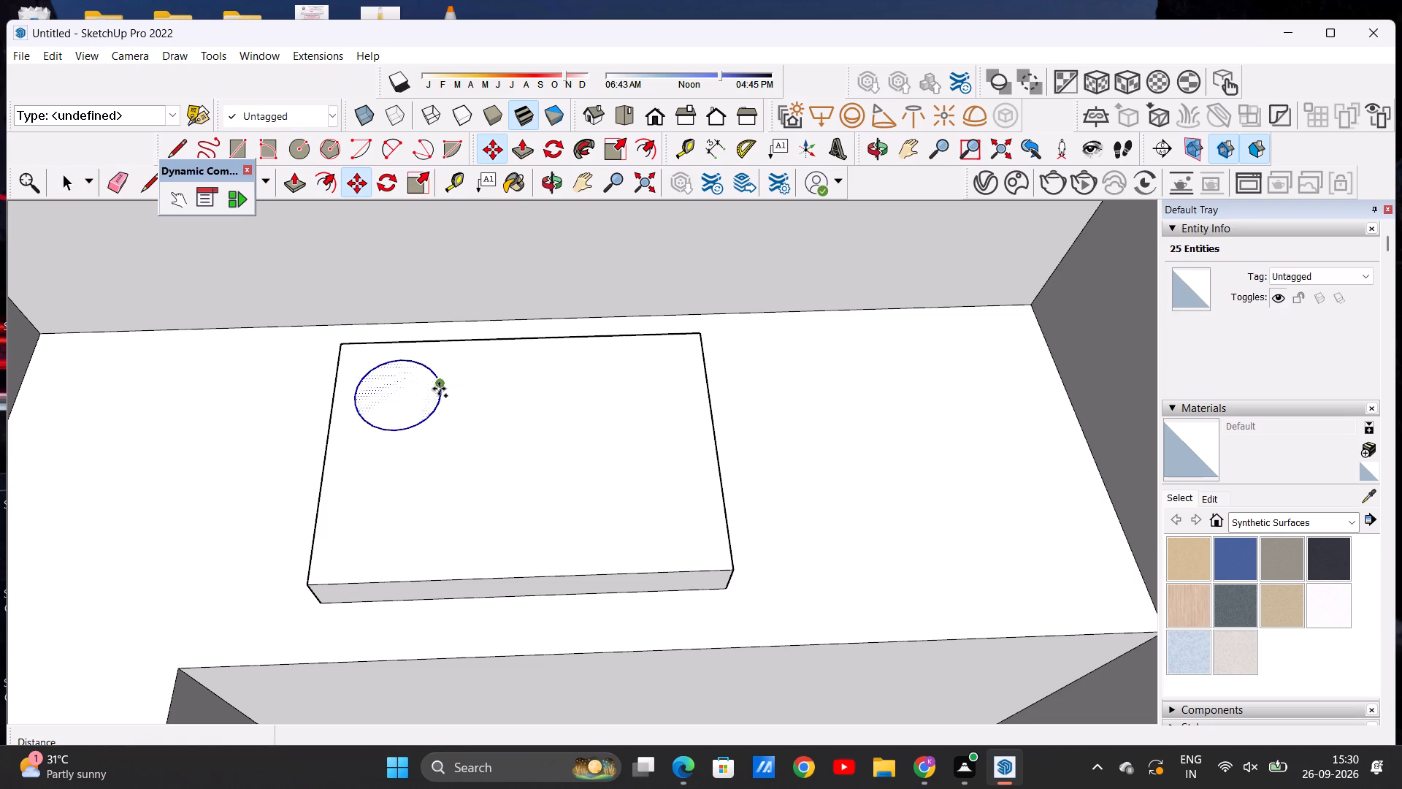
pyautogui.click(643, 378)
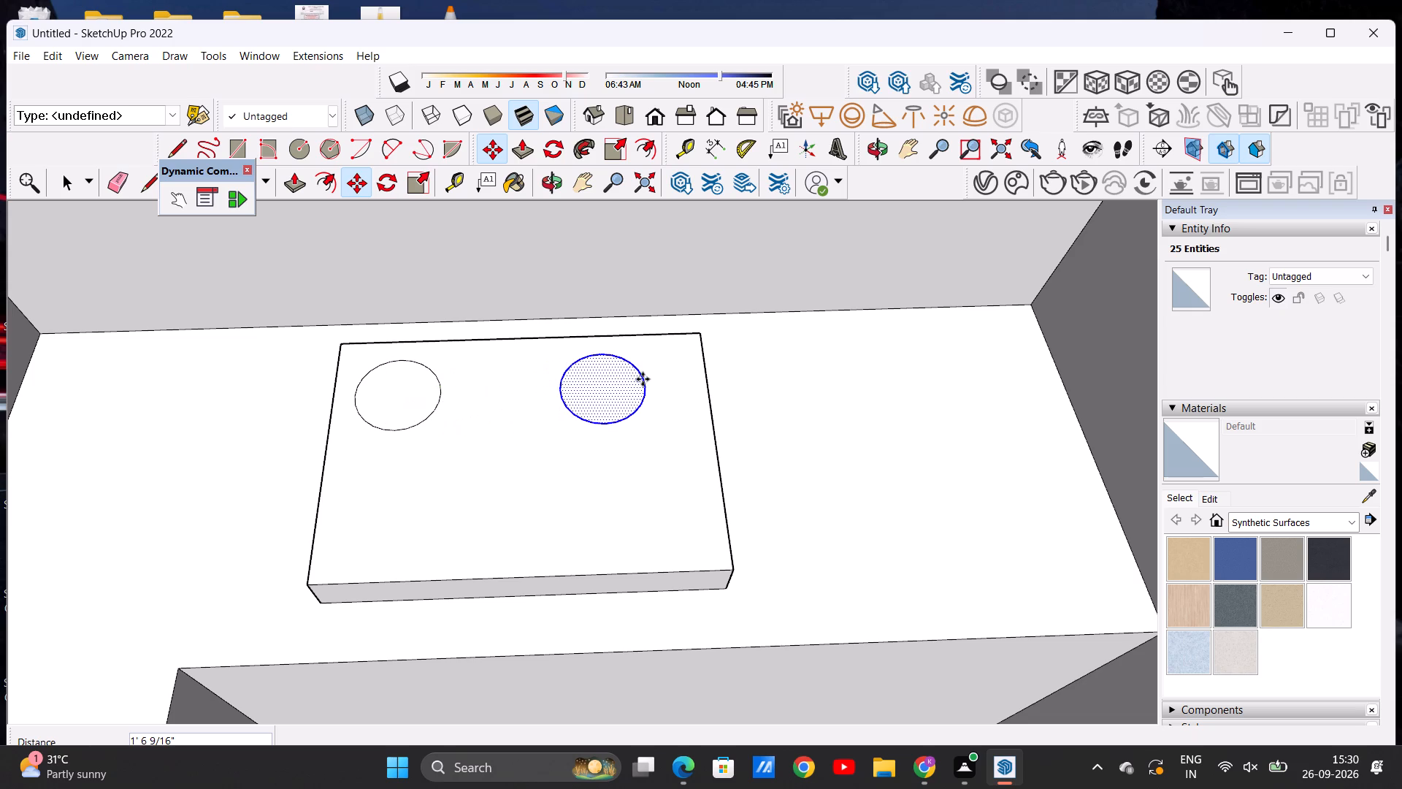
# Copy the back right burner circle with its face about 11 7/16" forward to the front right of the hob's top.
pyautogui.click(643, 382)
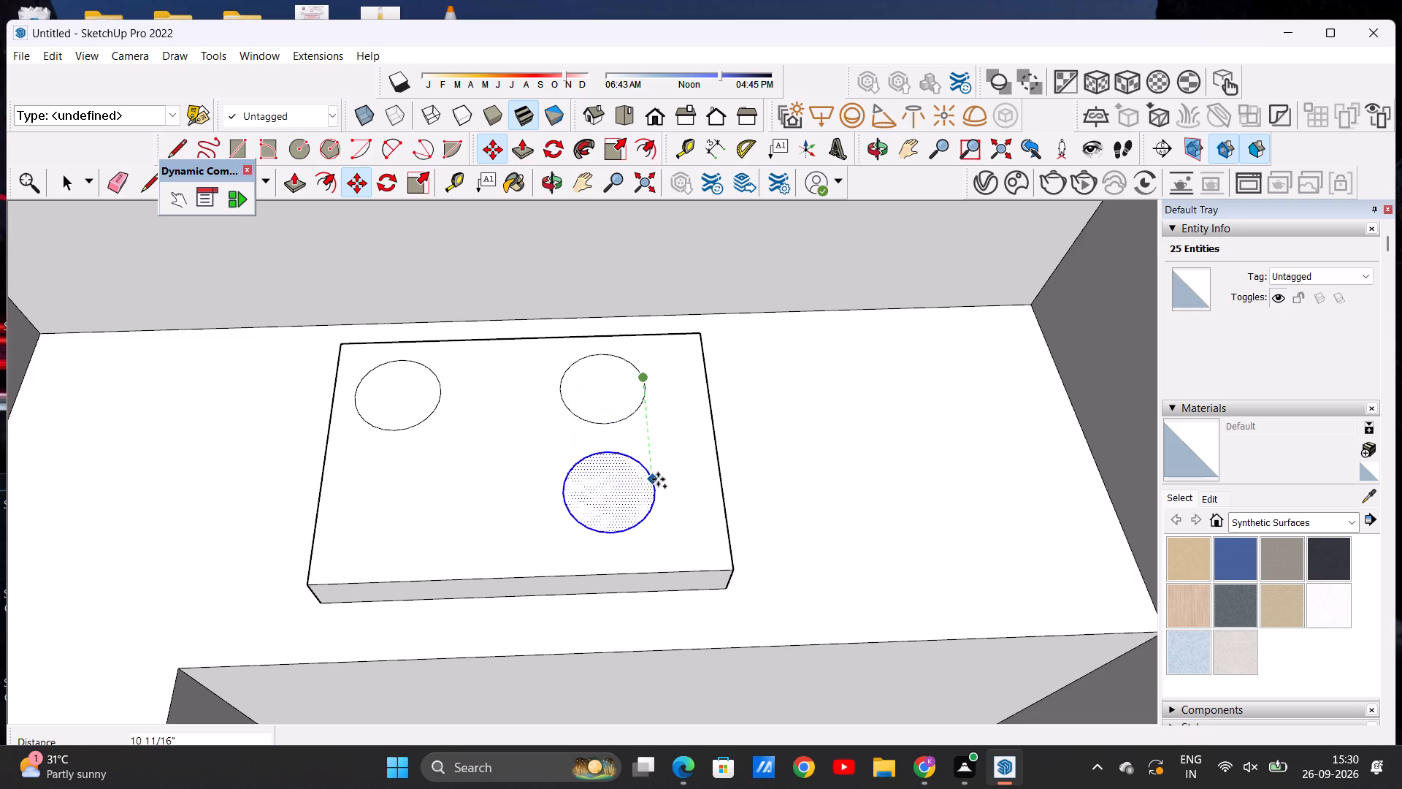
pyautogui.click(656, 487)
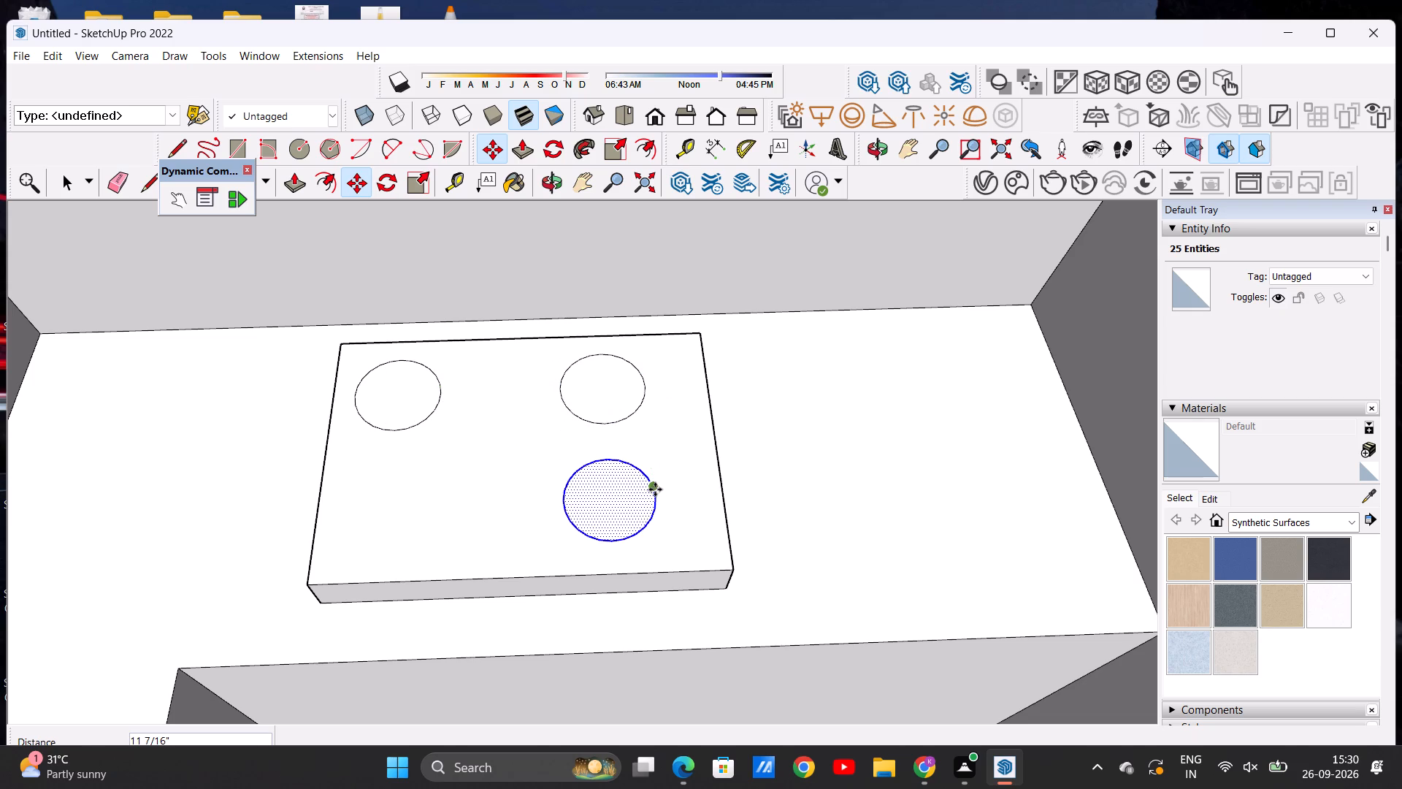
# Copy the front right burner circle with its face about 1' 6 7/16" across to the front left of the hob's top.
pyautogui.click(655, 489)
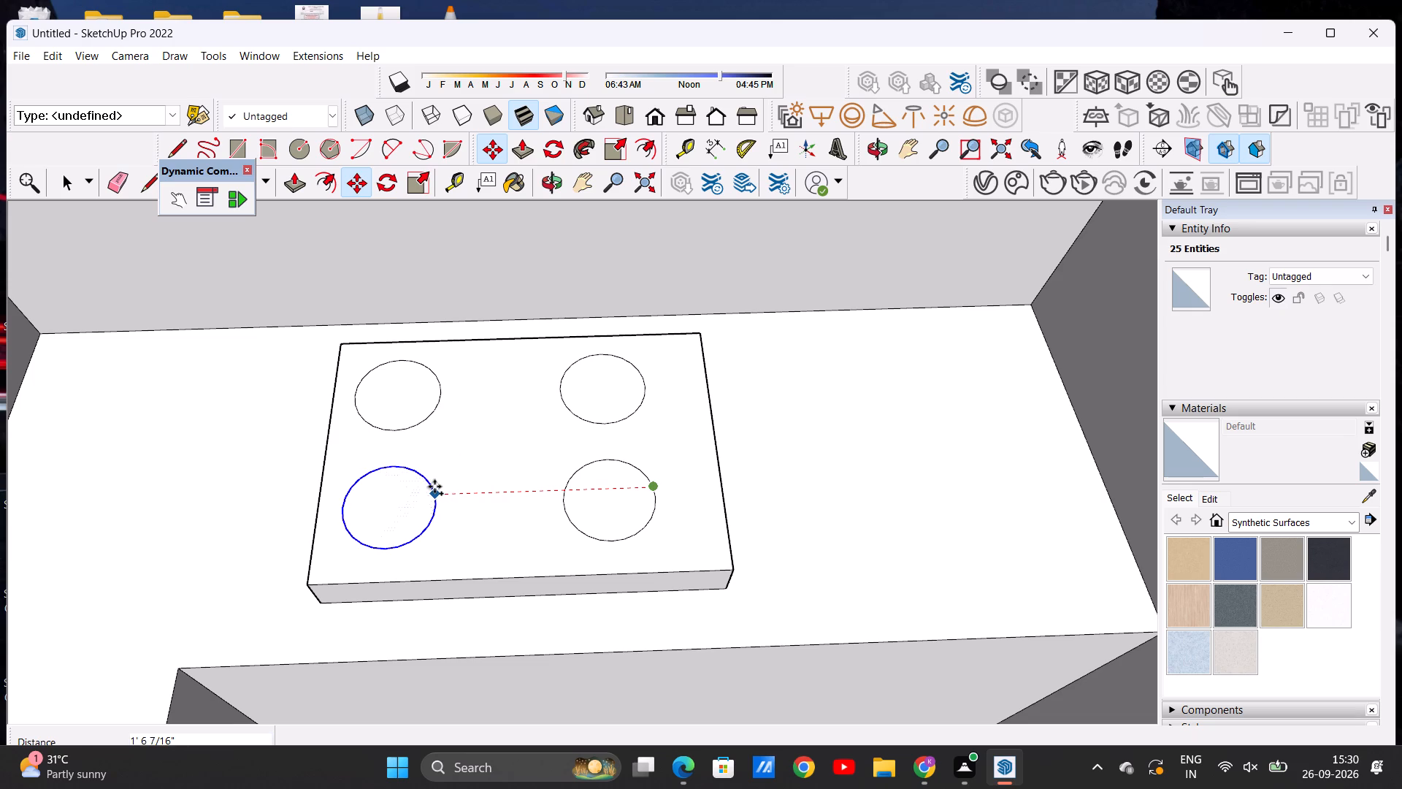
pyautogui.click(434, 487)
pyautogui.press('space')
pyautogui.scroll(-12, 426, 339)
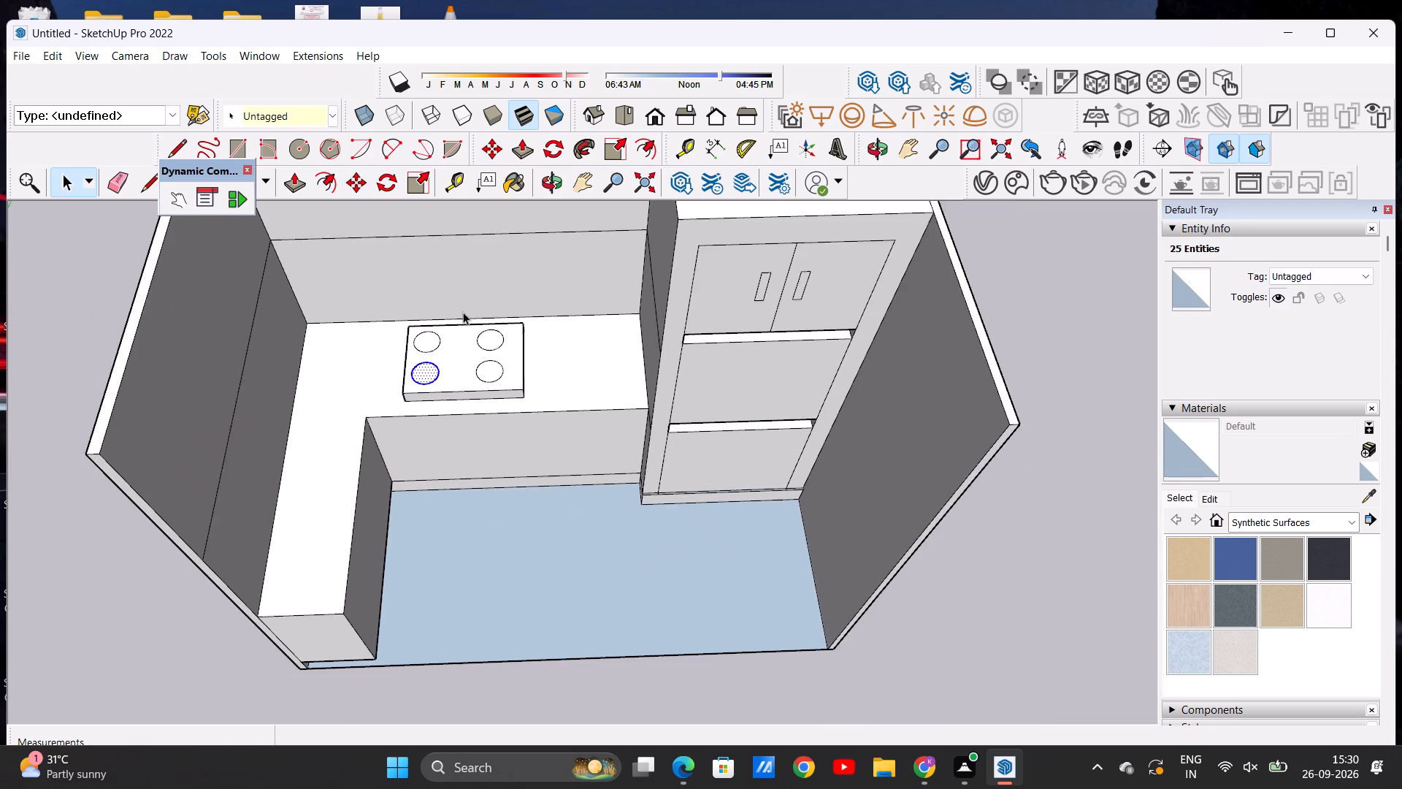
pyautogui.scroll(-2, 463, 312)
pyautogui.click(518, 674)
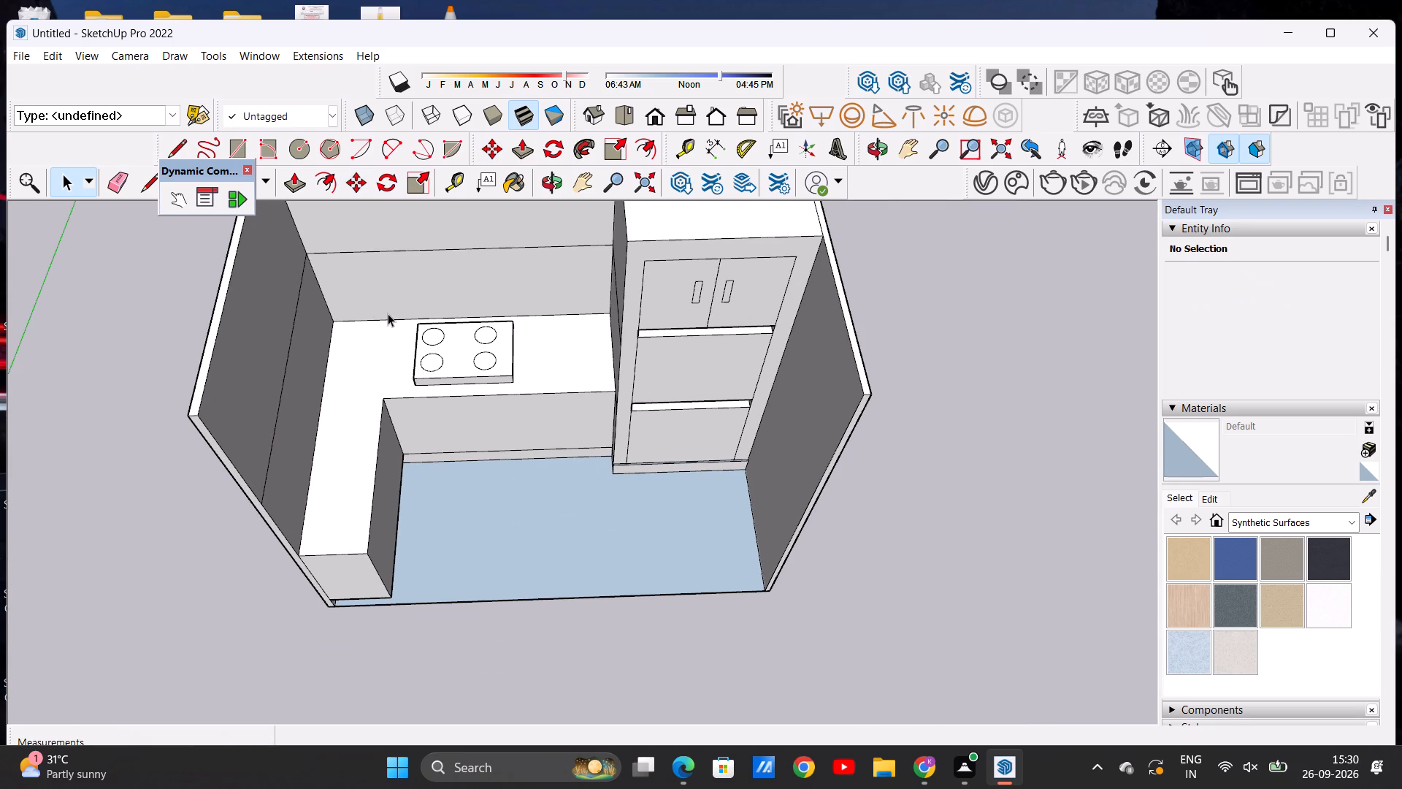
# Push the back left and back right burner circles down about 13/16" each into the hob slab.
pyautogui.scroll(3, 378, 311)
pyautogui.scroll(-1, 410, 354)
pyautogui.moveTo(411, 368); pyautogui.dragTo(388, 287, button='middle')
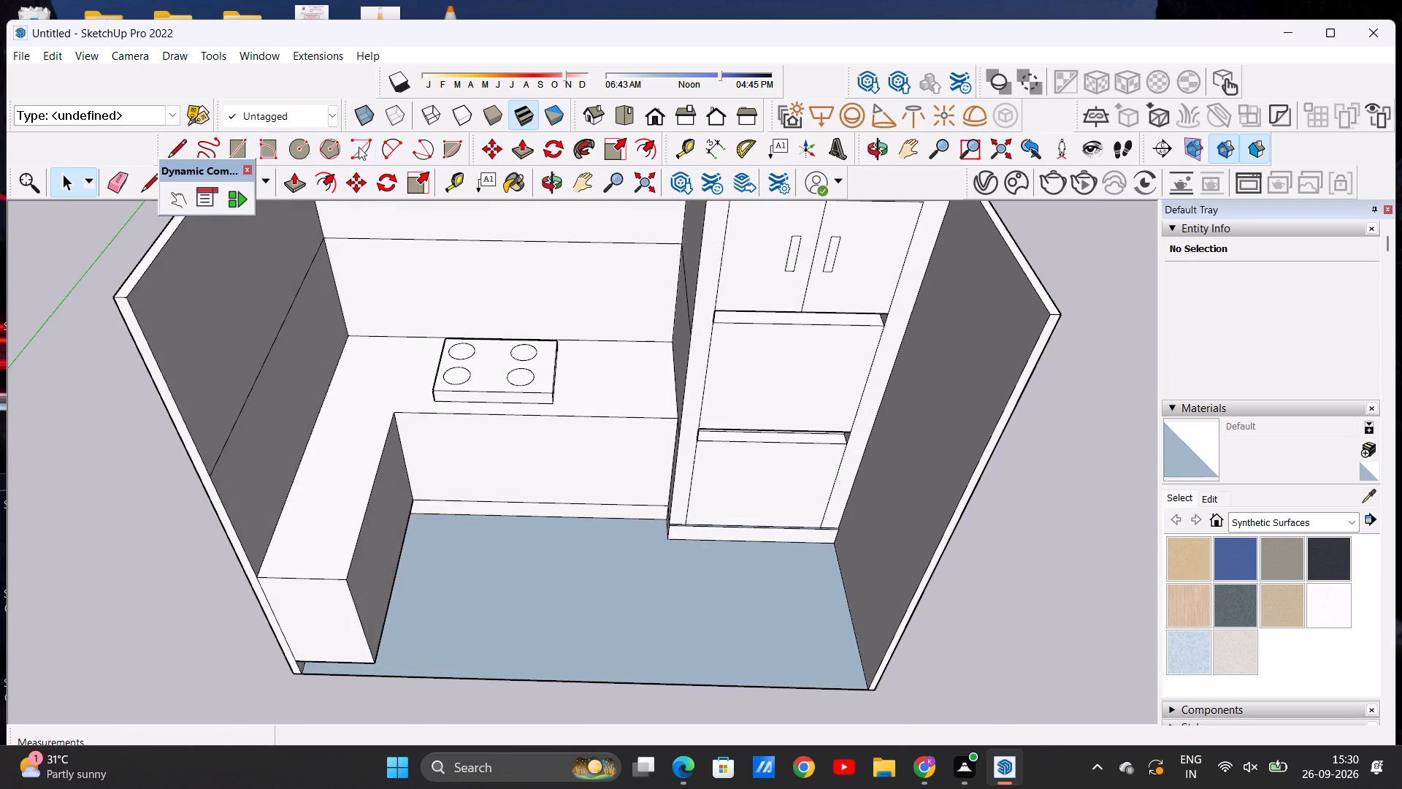
pyautogui.click(296, 183)
pyautogui.scroll(7, 463, 343)
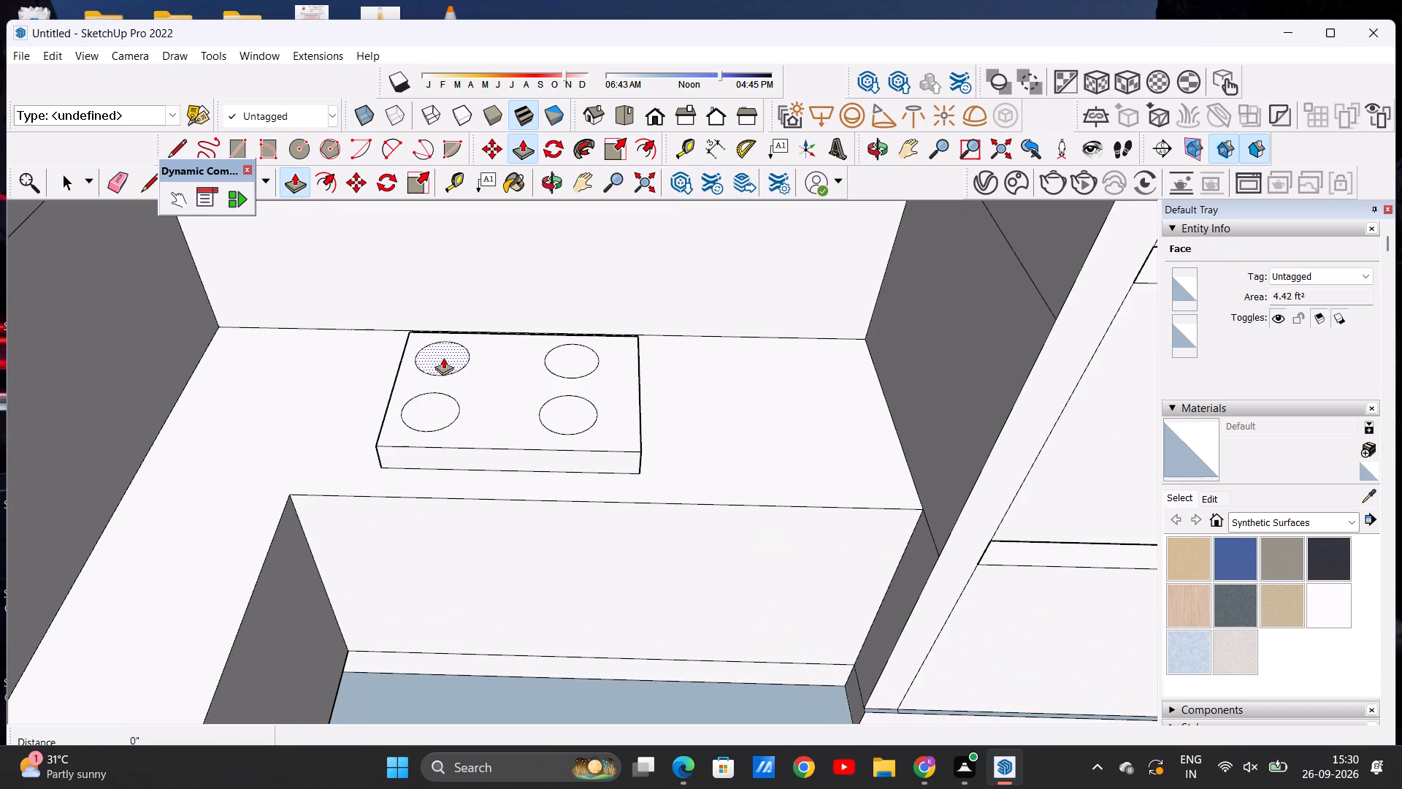
pyautogui.click(439, 349)
pyautogui.click(440, 354)
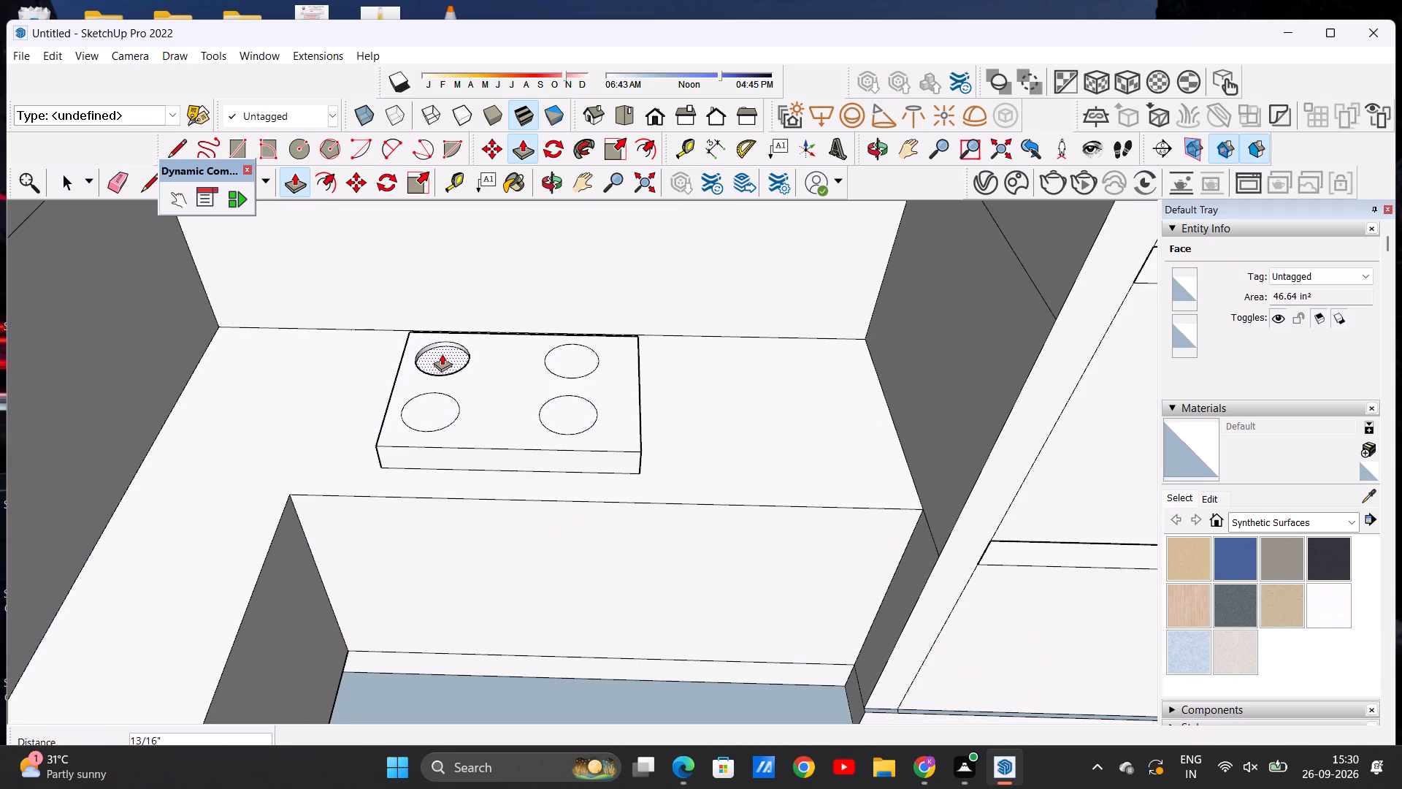
pyautogui.scroll(8, 450, 350)
pyautogui.click(709, 359)
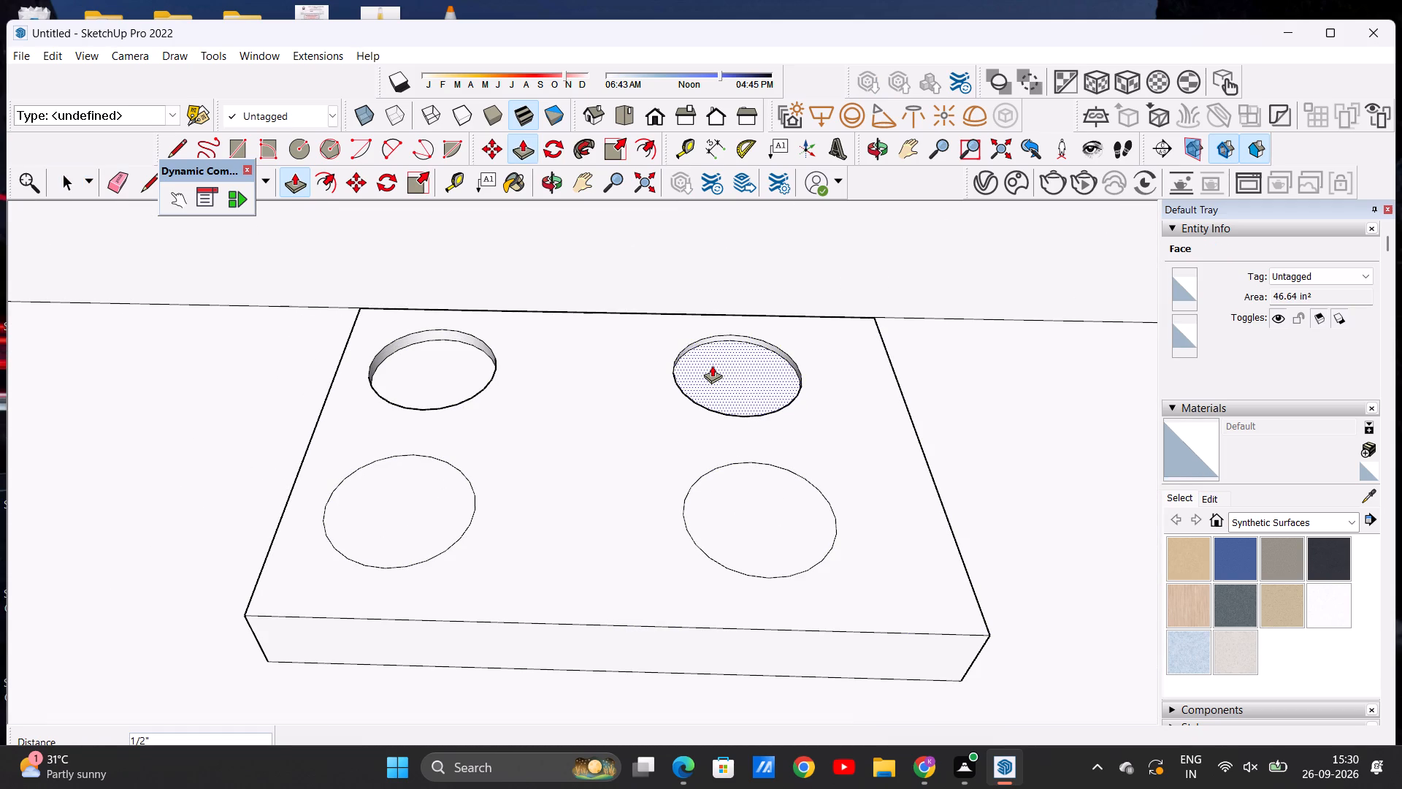
pyautogui.click(714, 370)
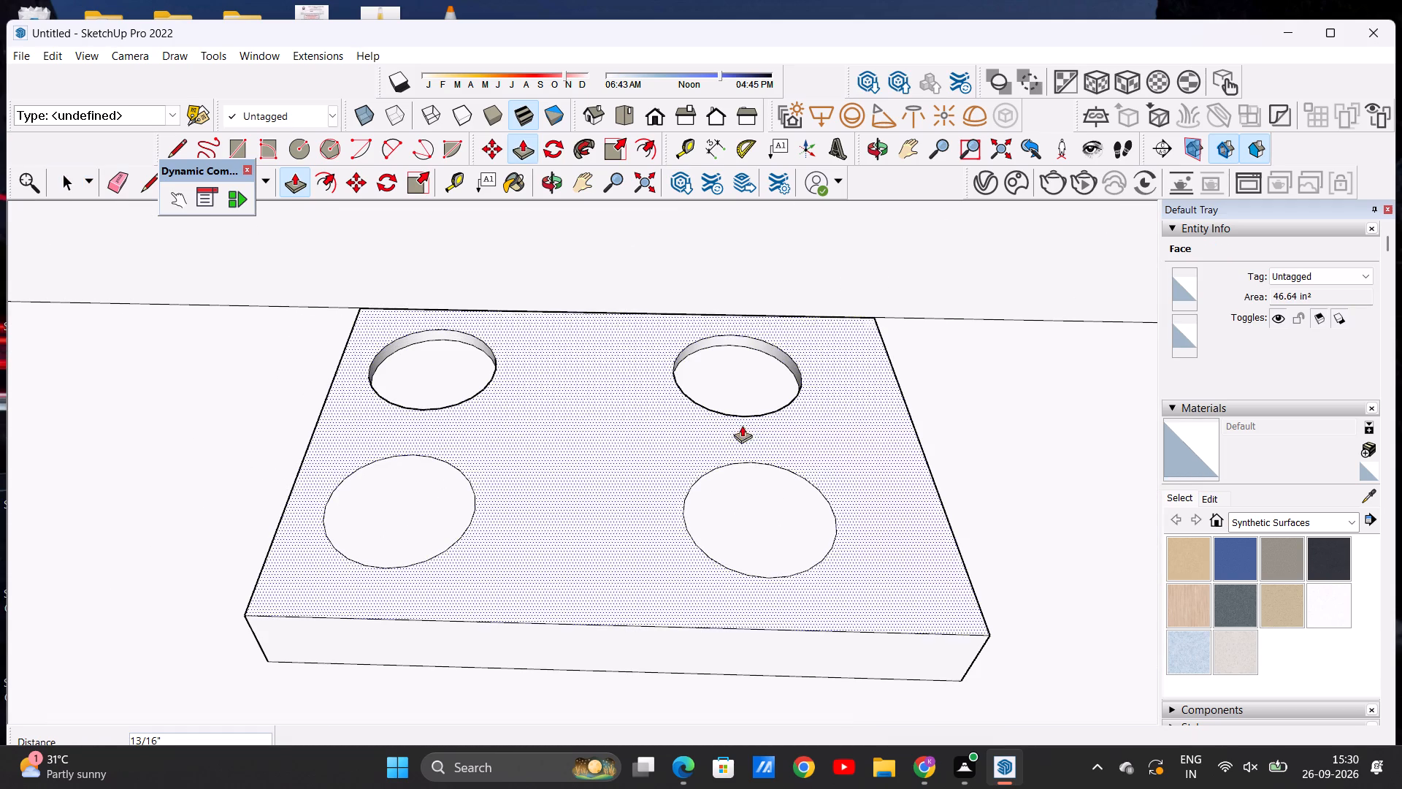
# Push the front right burner circle down about 3/16" and another 1/4", and the front left one down about 7/8".
pyautogui.click(752, 495)
pyautogui.moveTo(755, 498); pyautogui.dragTo(756, 506)
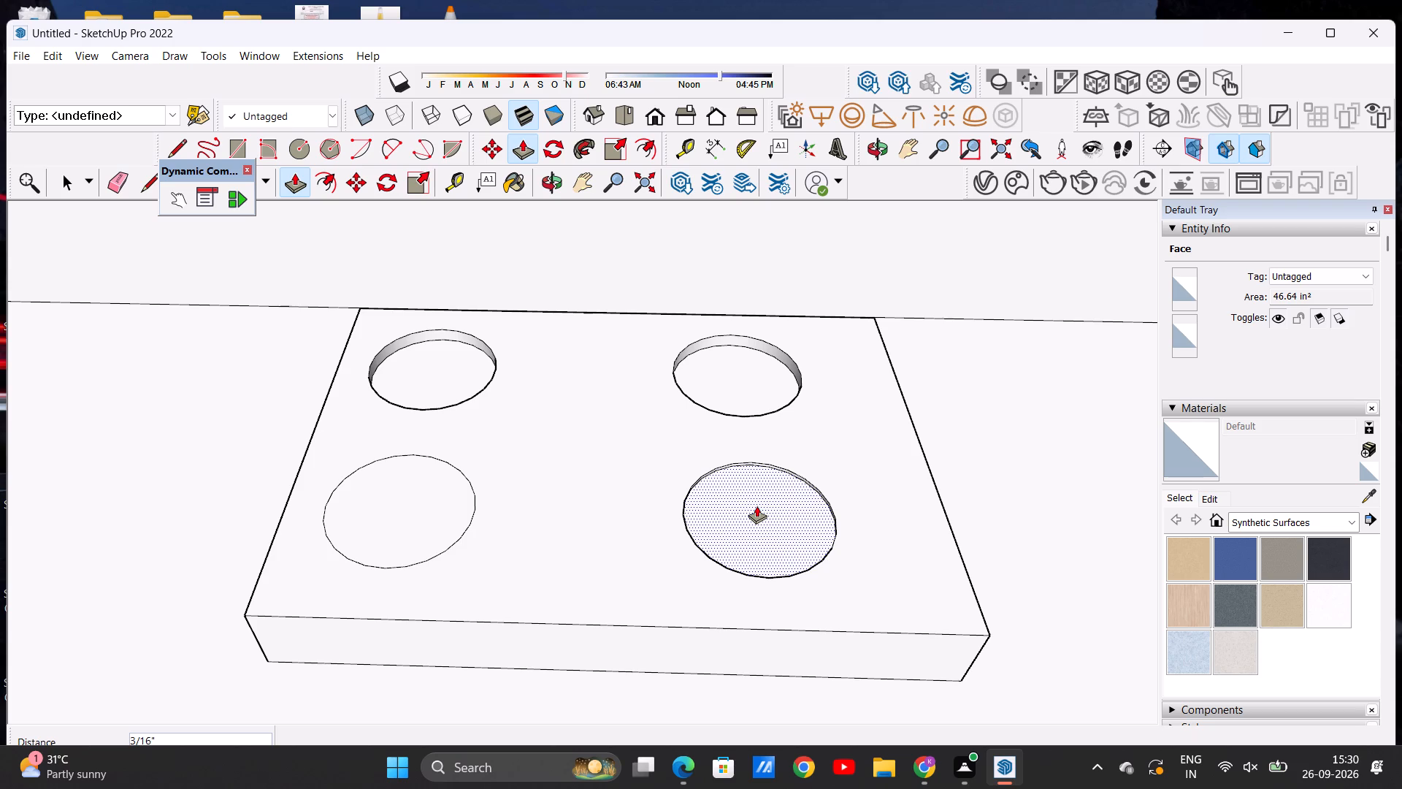
pyautogui.click(756, 506)
pyautogui.click(756, 509)
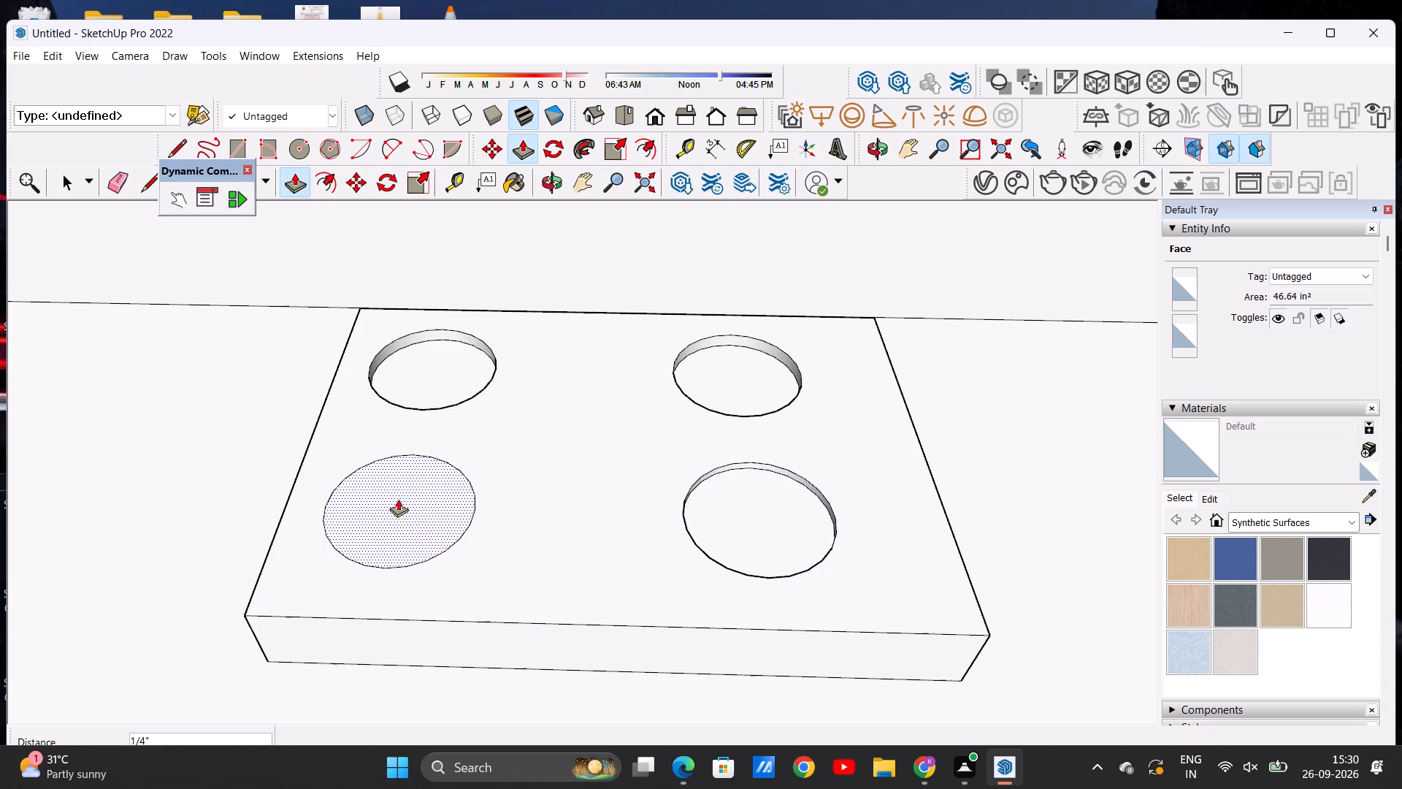
pyautogui.click(398, 498)
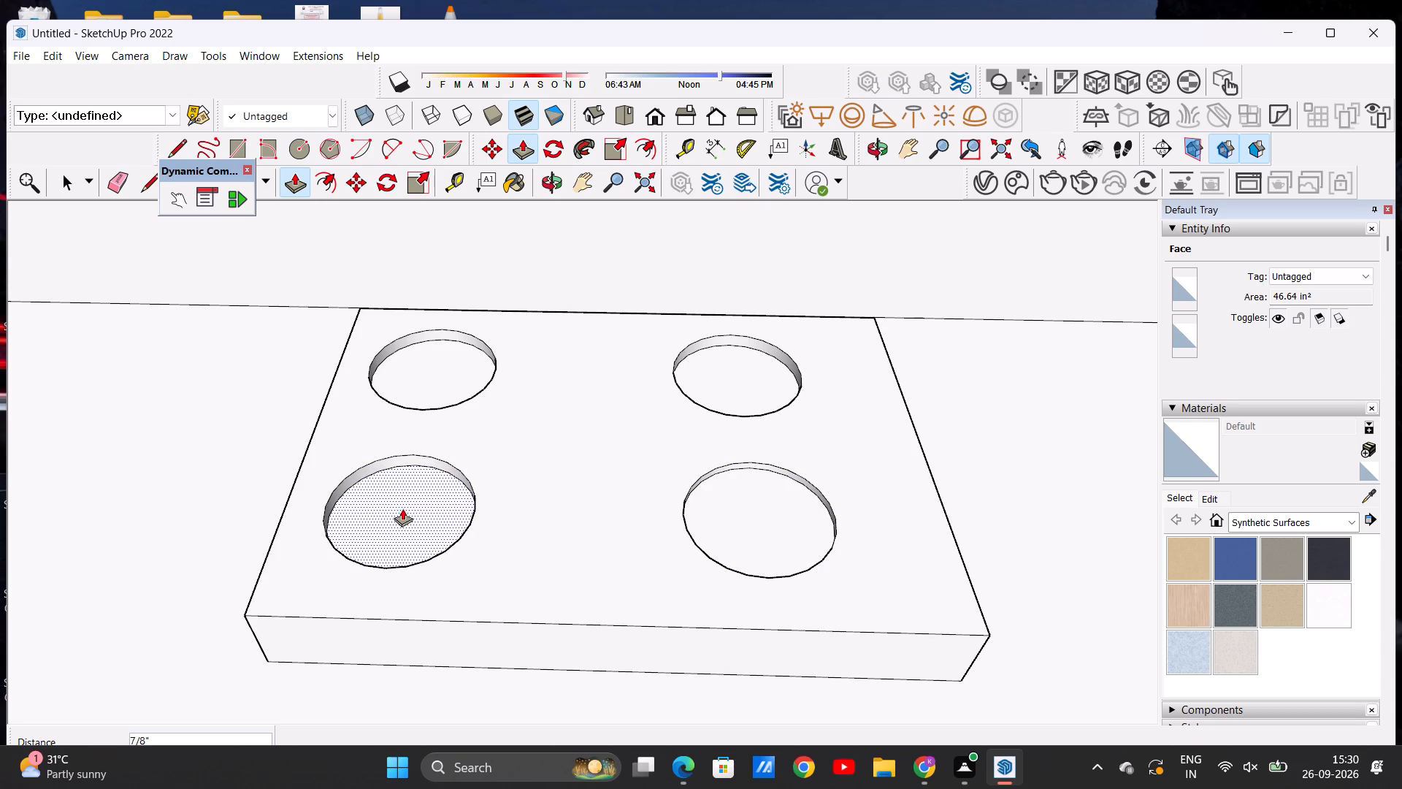
pyautogui.click(402, 508)
pyautogui.press('space')
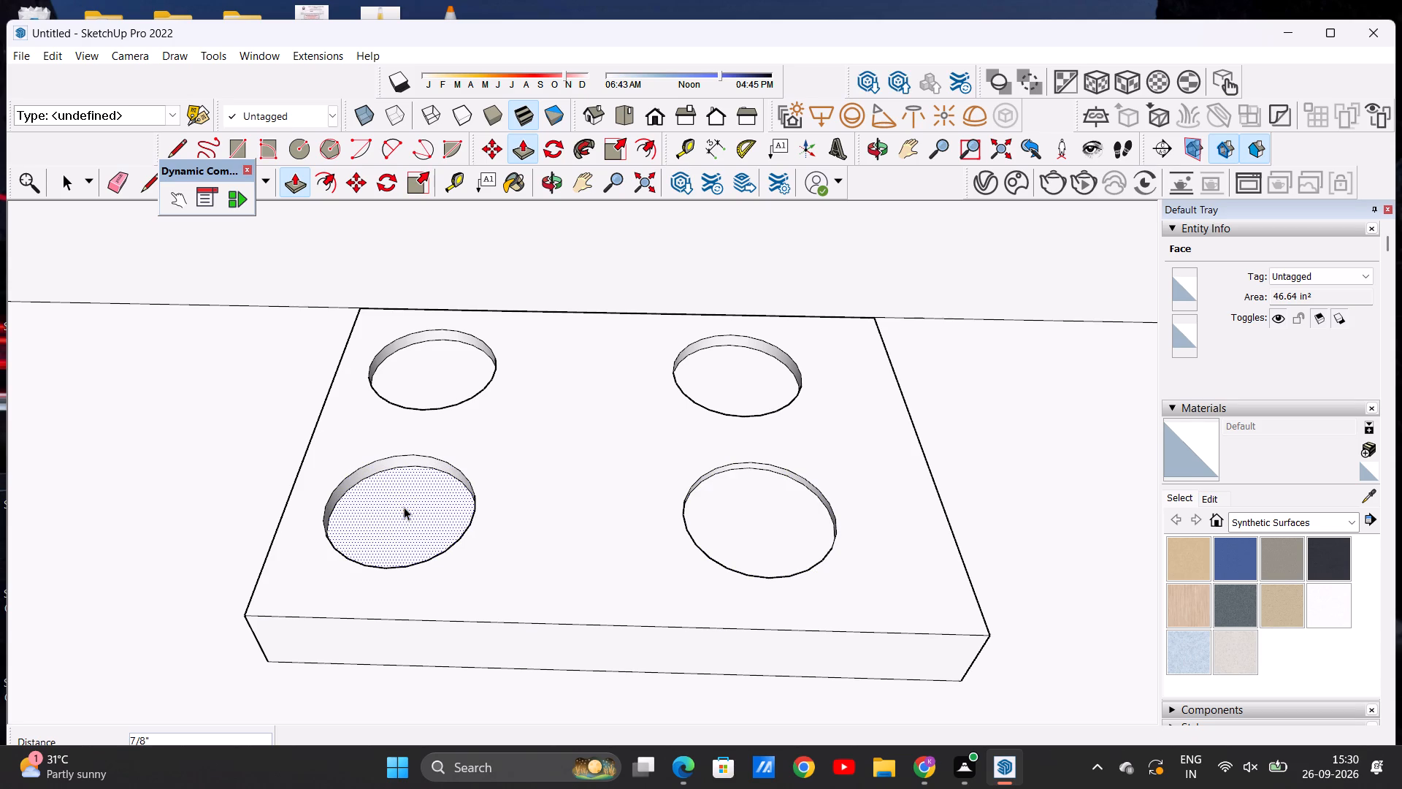
# Draw a knob circle with a radius of about 11/16" on the hob's front face, left of its middle.
pyautogui.scroll(-7, 750, 476)
pyautogui.moveTo(634, 555); pyautogui.dragTo(619, 381, button='middle')
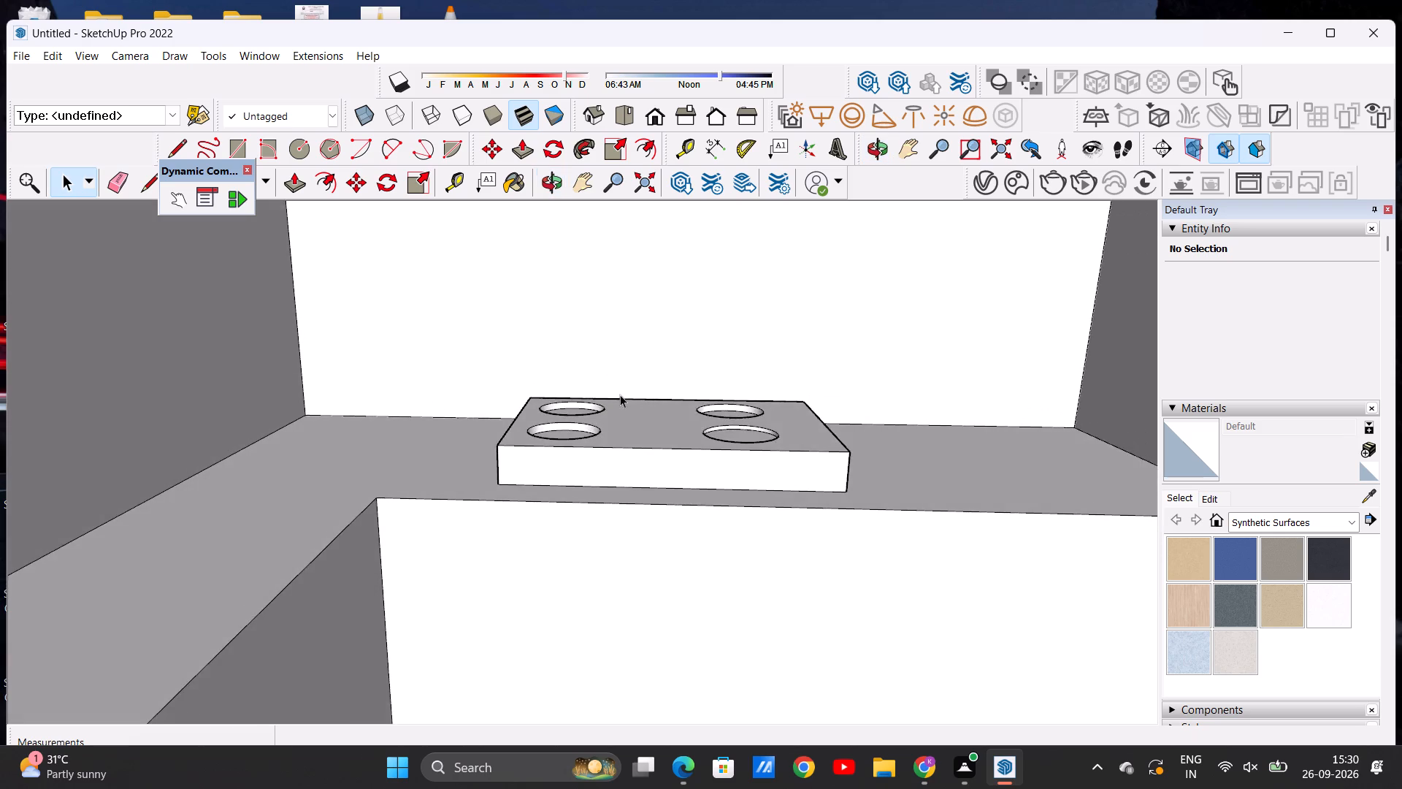
pyautogui.scroll(-1, 623, 415)
pyautogui.scroll(3, 631, 480)
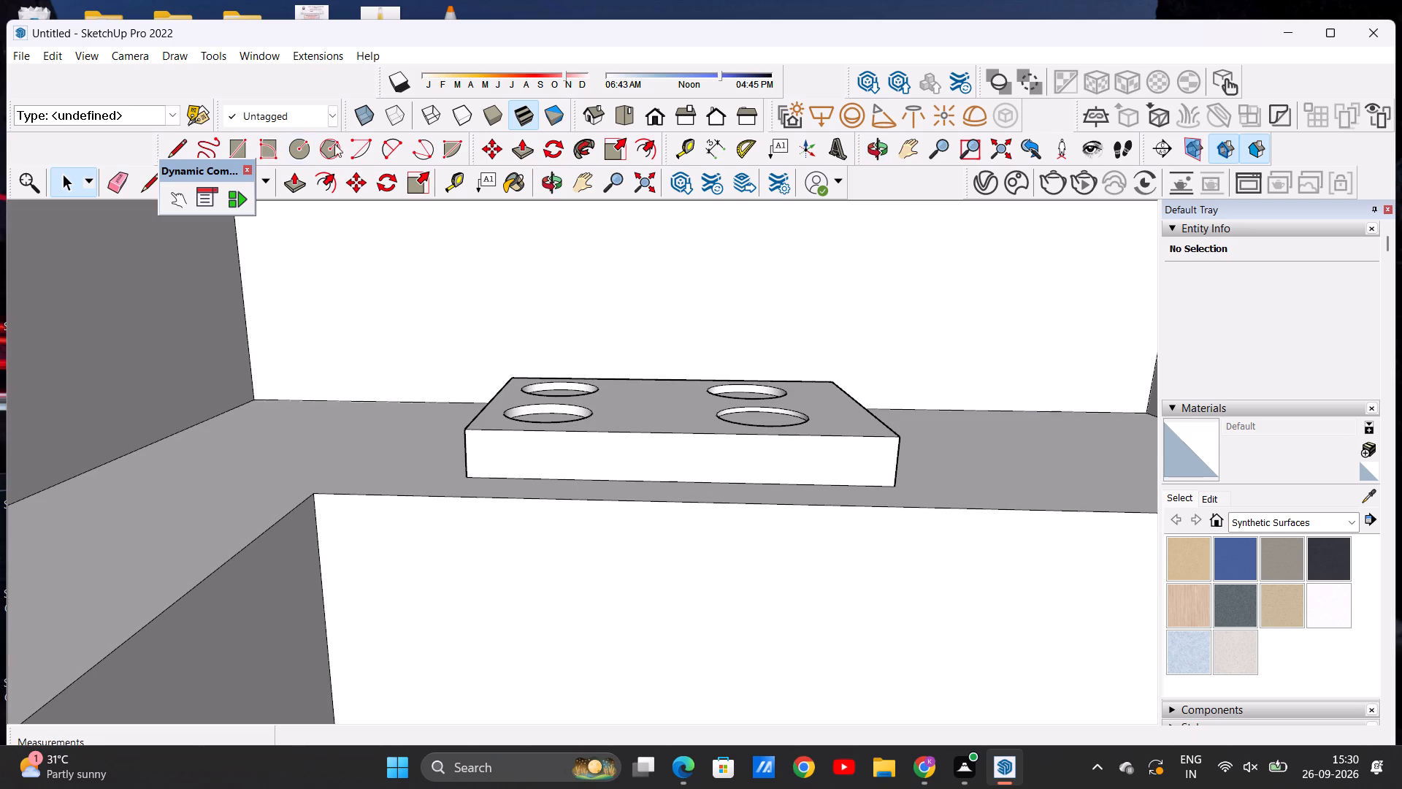
pyautogui.click(296, 148)
pyautogui.scroll(7, 624, 476)
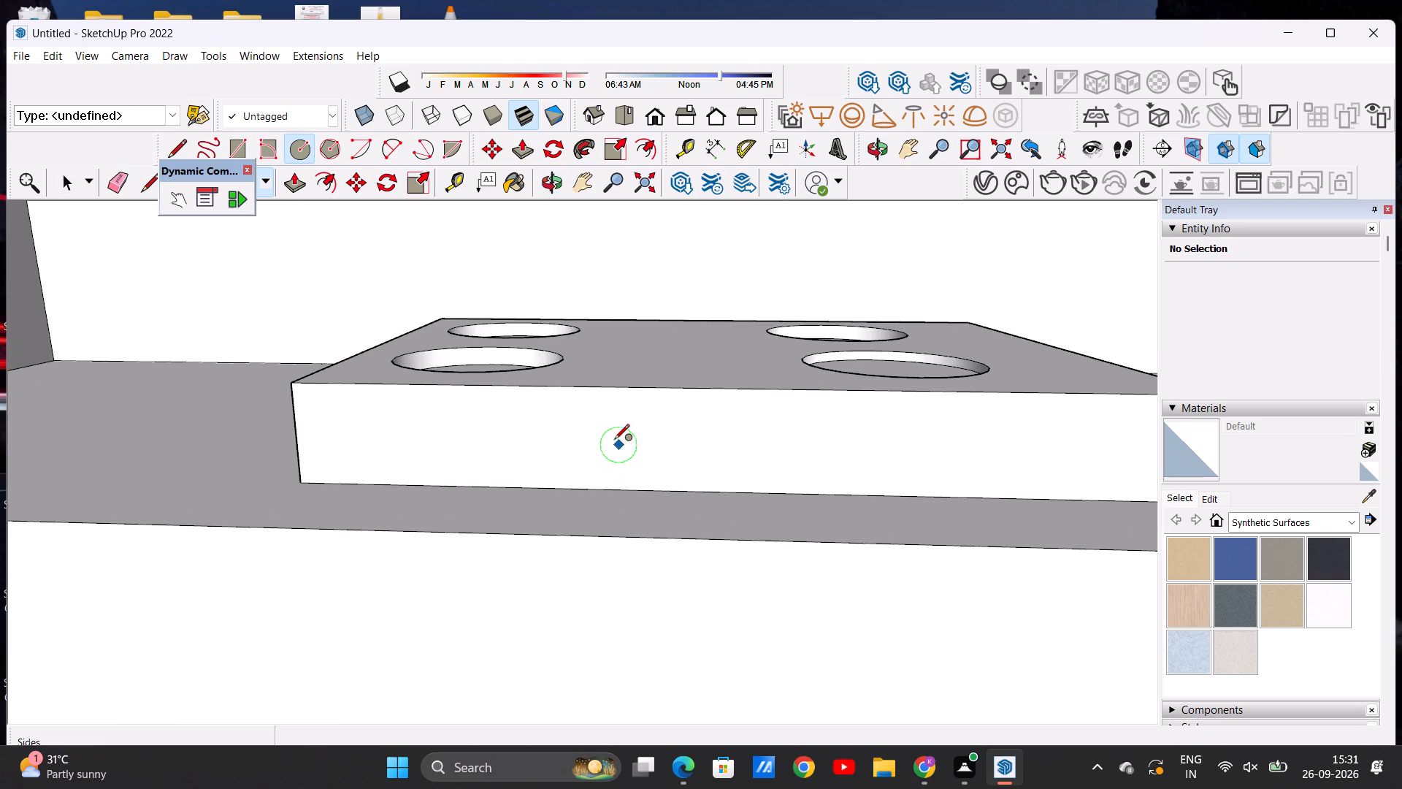
pyautogui.click(580, 431)
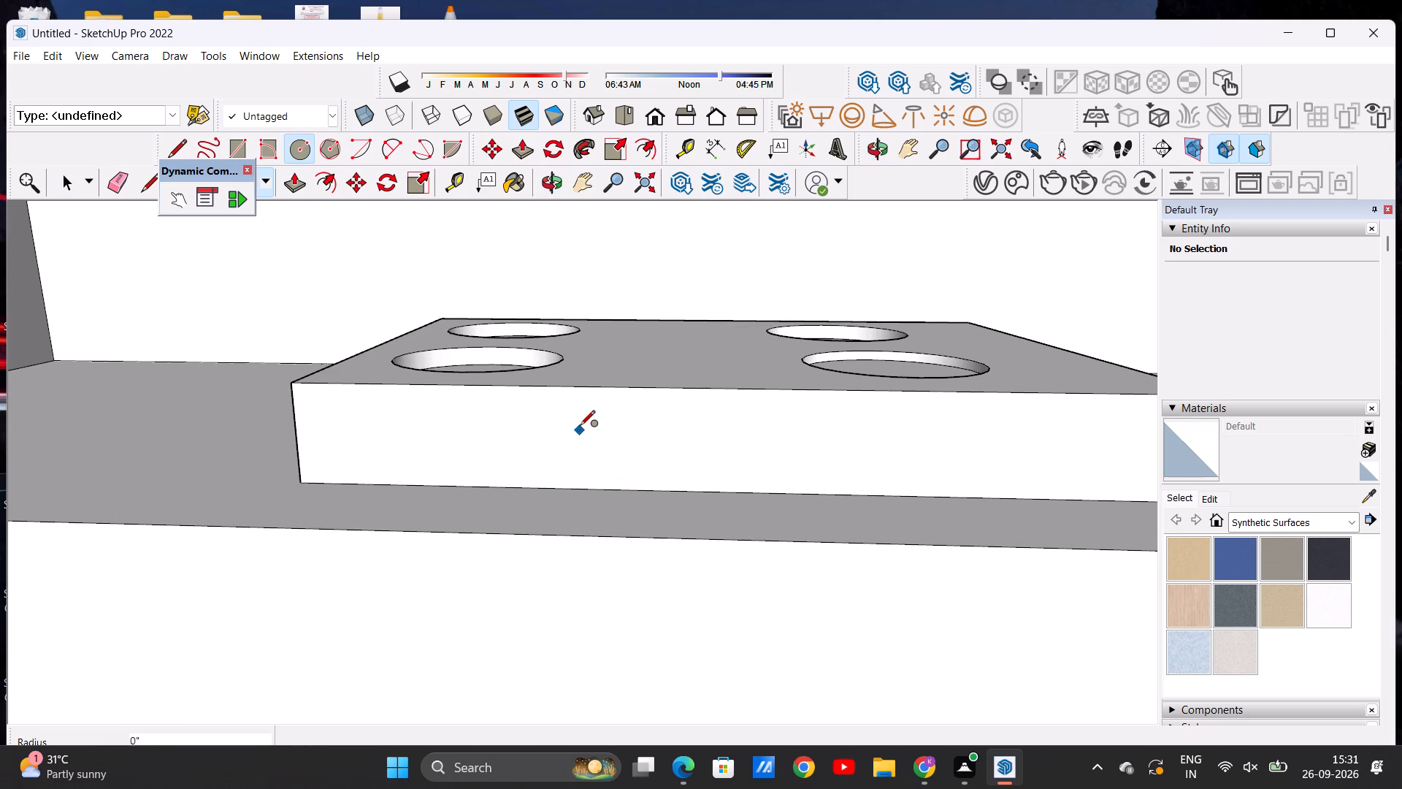
pyautogui.click(581, 413)
pyautogui.press('space')
# Copy the knob circle with its face across to the right along the hob's front face.
pyautogui.doubleClick(585, 433)
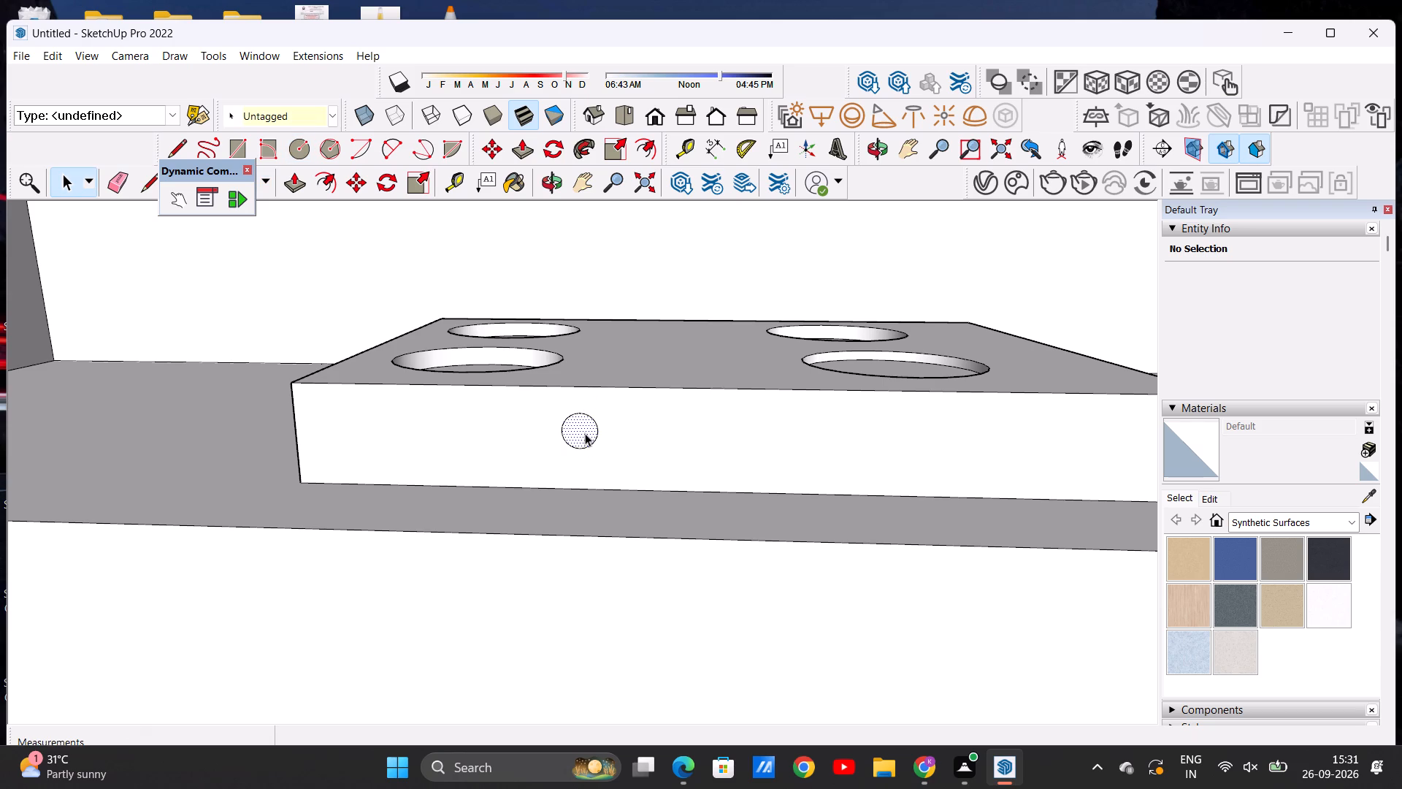
pyautogui.click(352, 184)
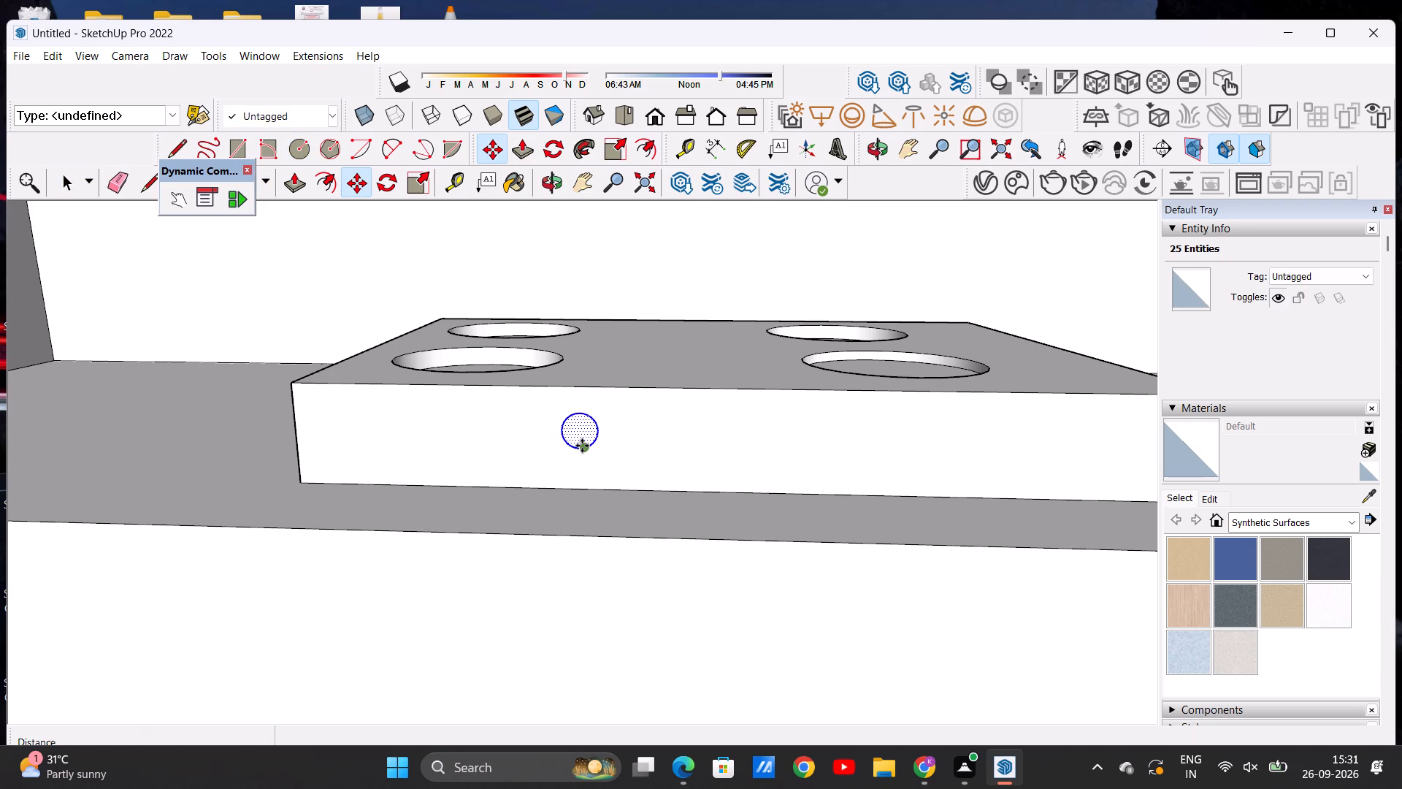
pyautogui.click(582, 446)
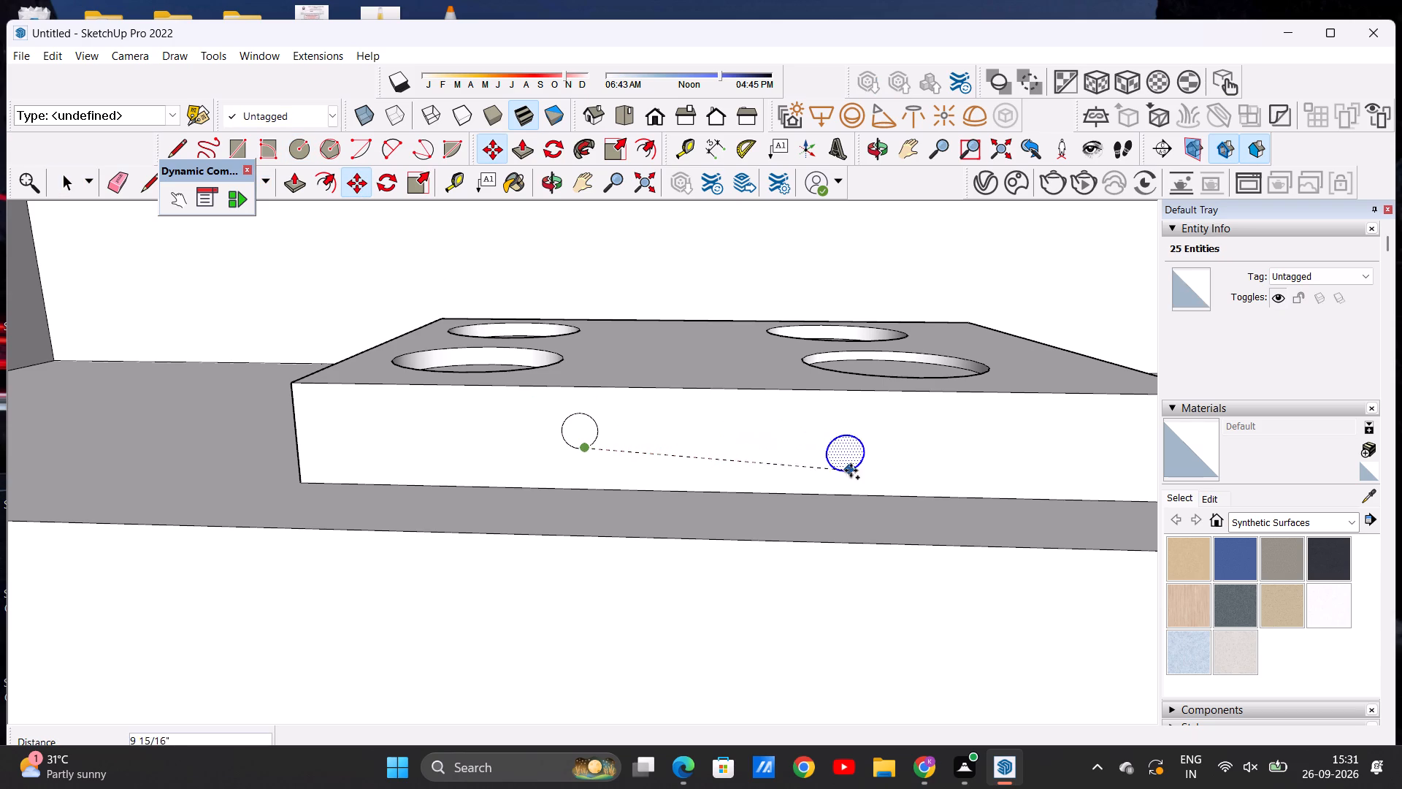
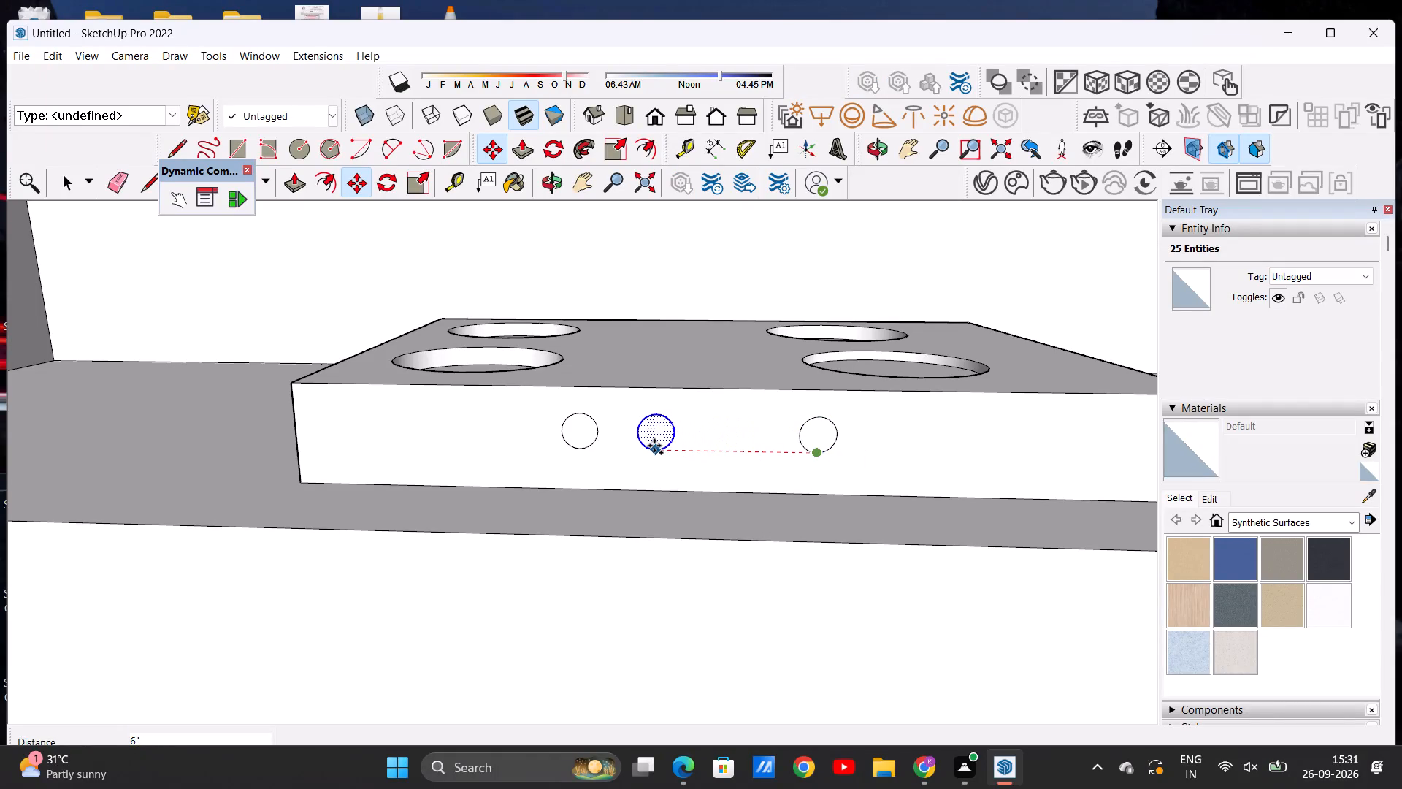
# Place two more copies of the knob circle between the outer ones on the hob's front face, forming a row of four.
pyautogui.click(654, 446)
pyautogui.click(654, 446)
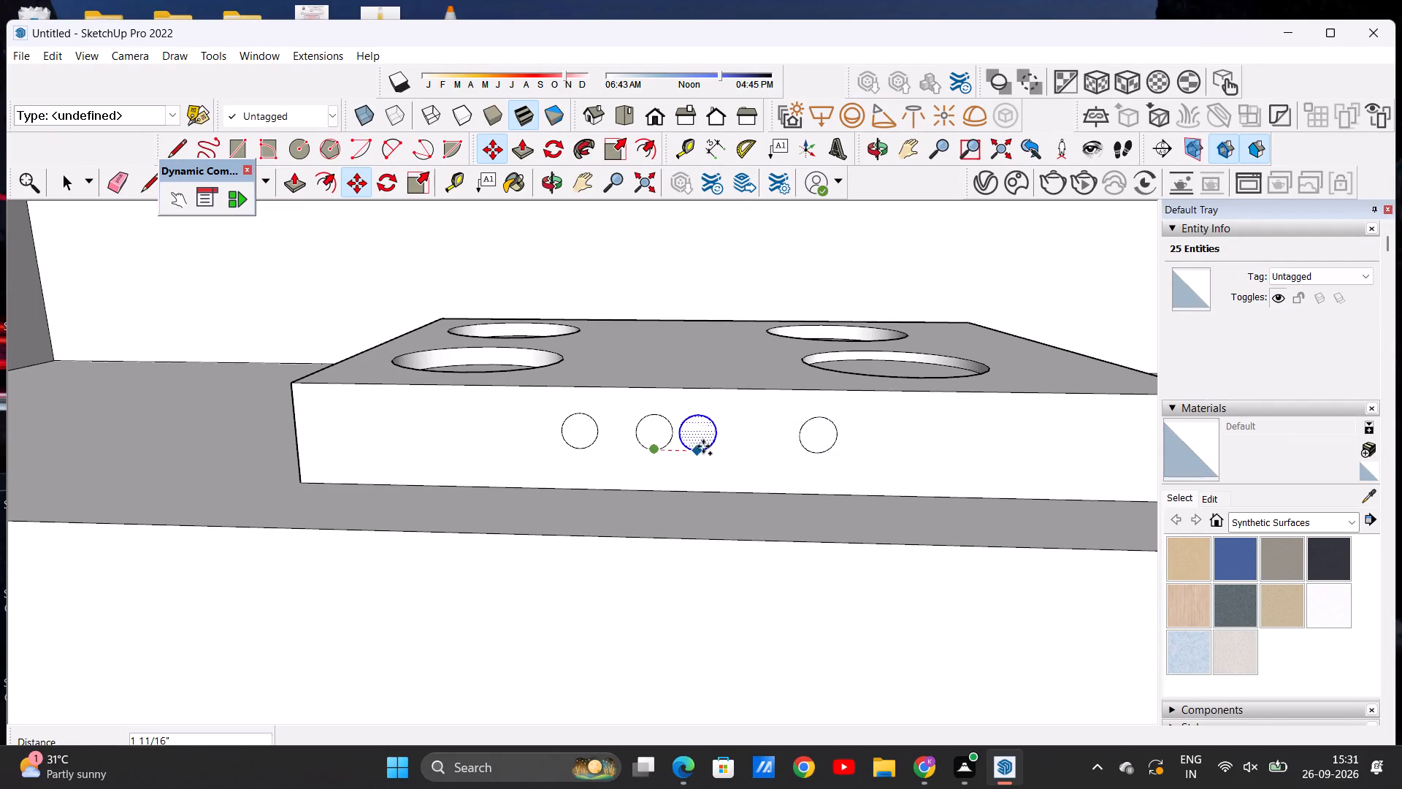
pyautogui.click(730, 443)
pyautogui.press('space')
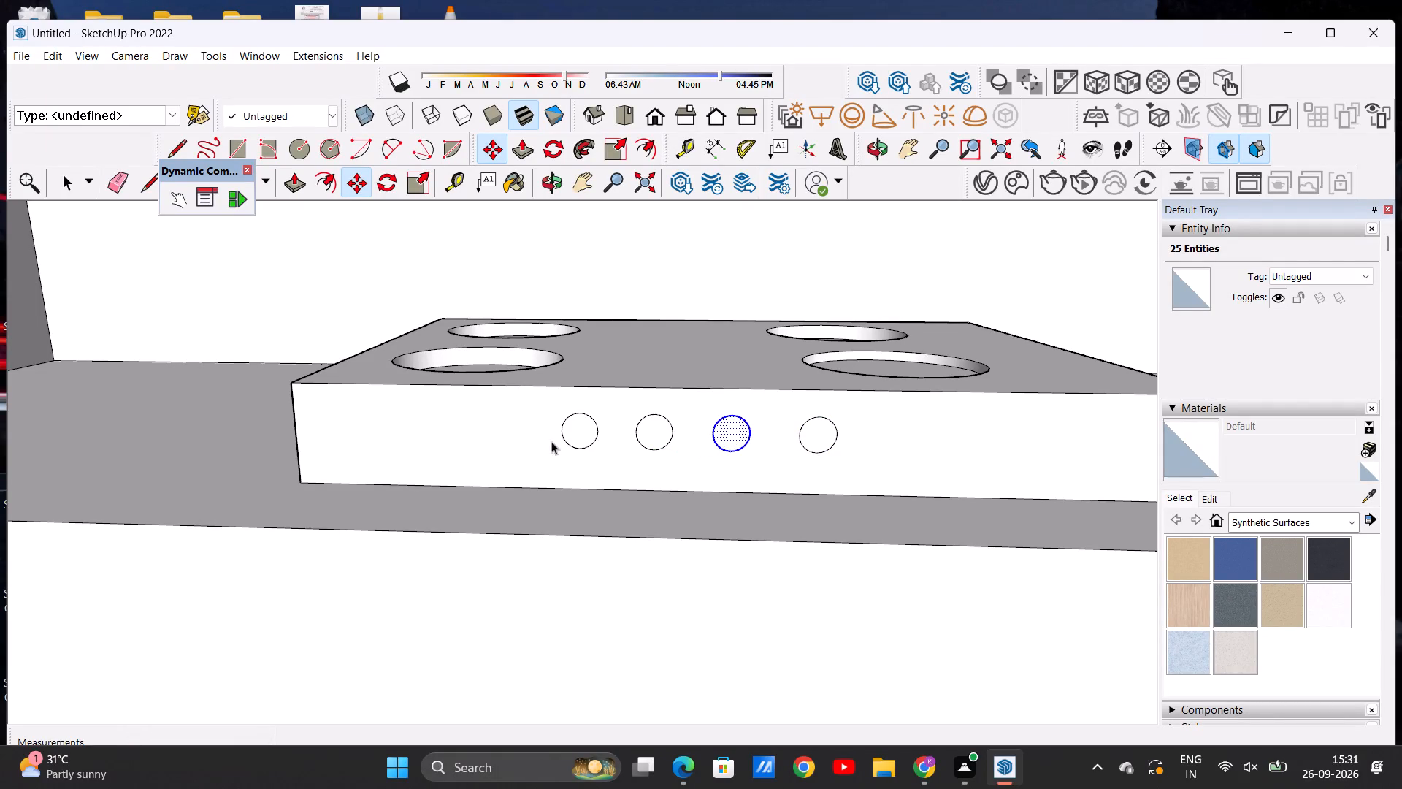
pyautogui.scroll(-19, 545, 385)
pyautogui.scroll(-5, 485, 463)
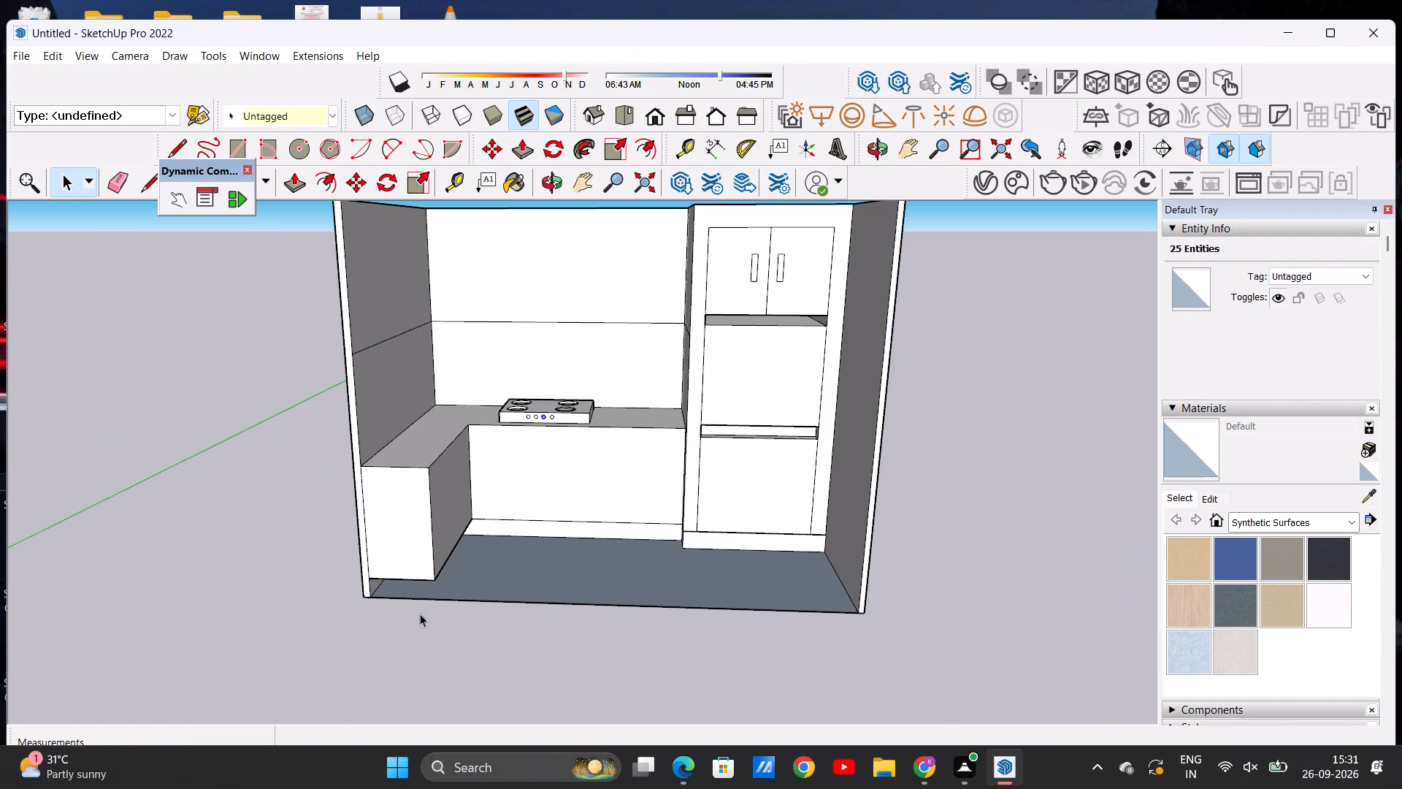
pyautogui.click(424, 686)
# Push/Pull the rightmost knob circle out about 11/16" from the hob's front face.
pyautogui.scroll(6, 602, 391)
pyautogui.moveTo(586, 427); pyautogui.dragTo(505, 451, button='middle')
pyautogui.scroll(10, 494, 430)
pyautogui.click(288, 175)
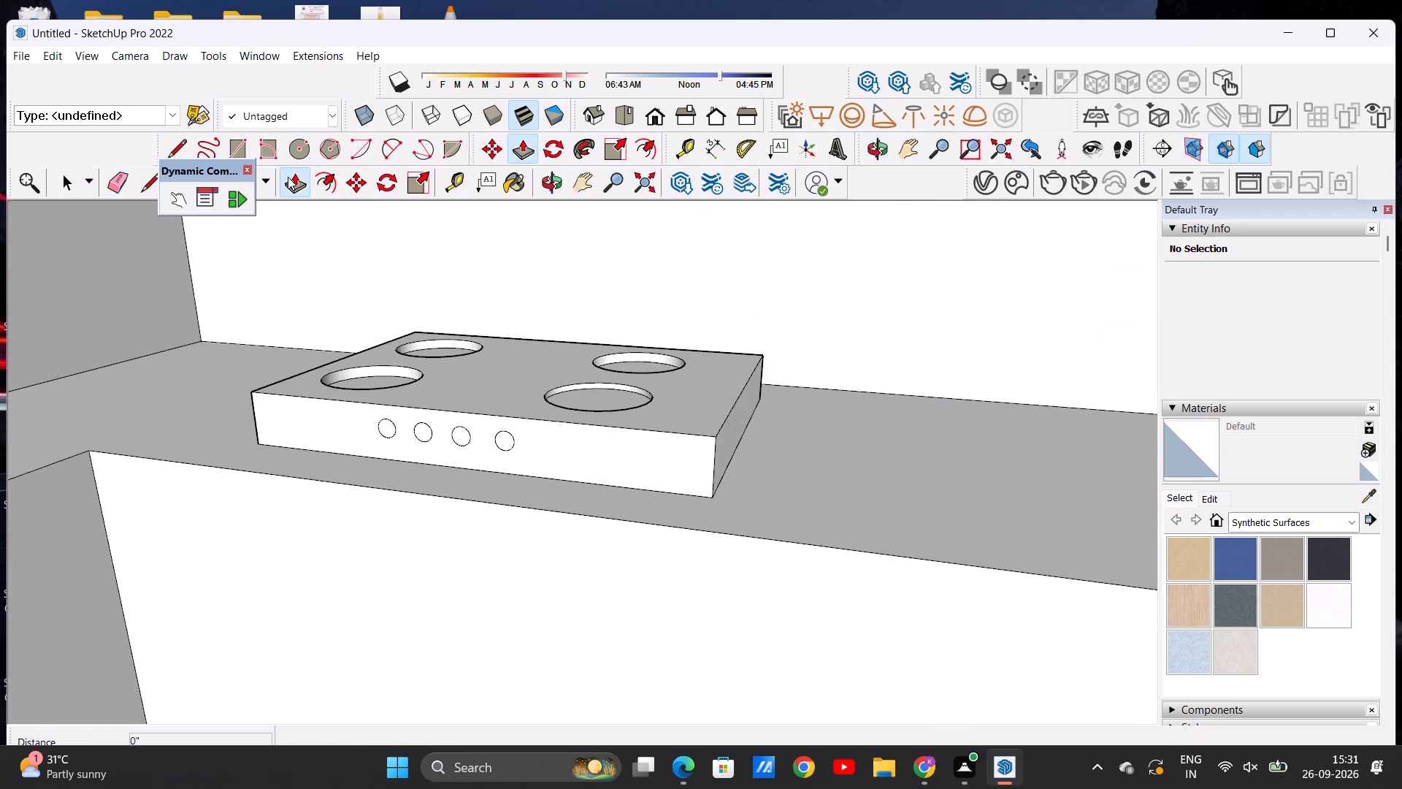
pyautogui.scroll(5, 494, 437)
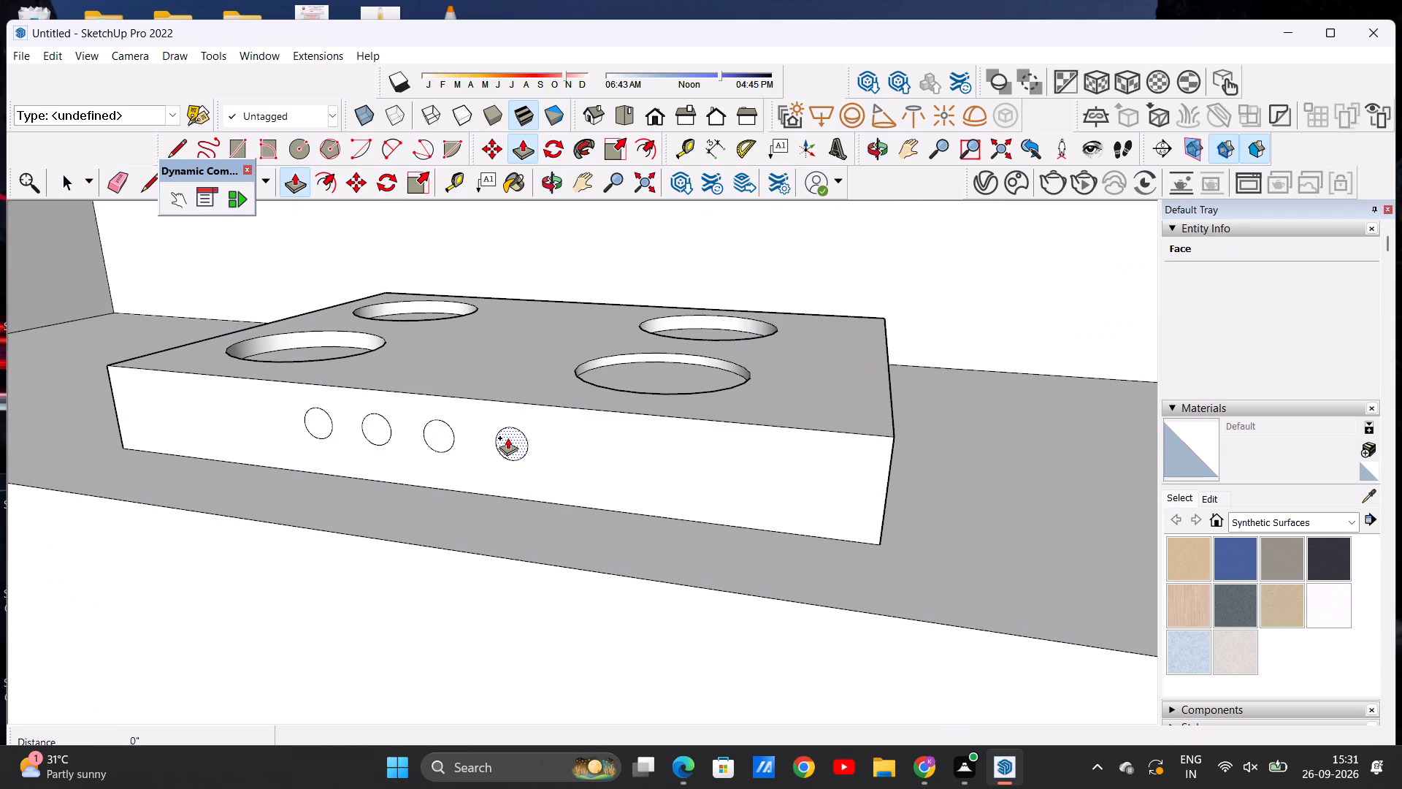
pyautogui.click(507, 438)
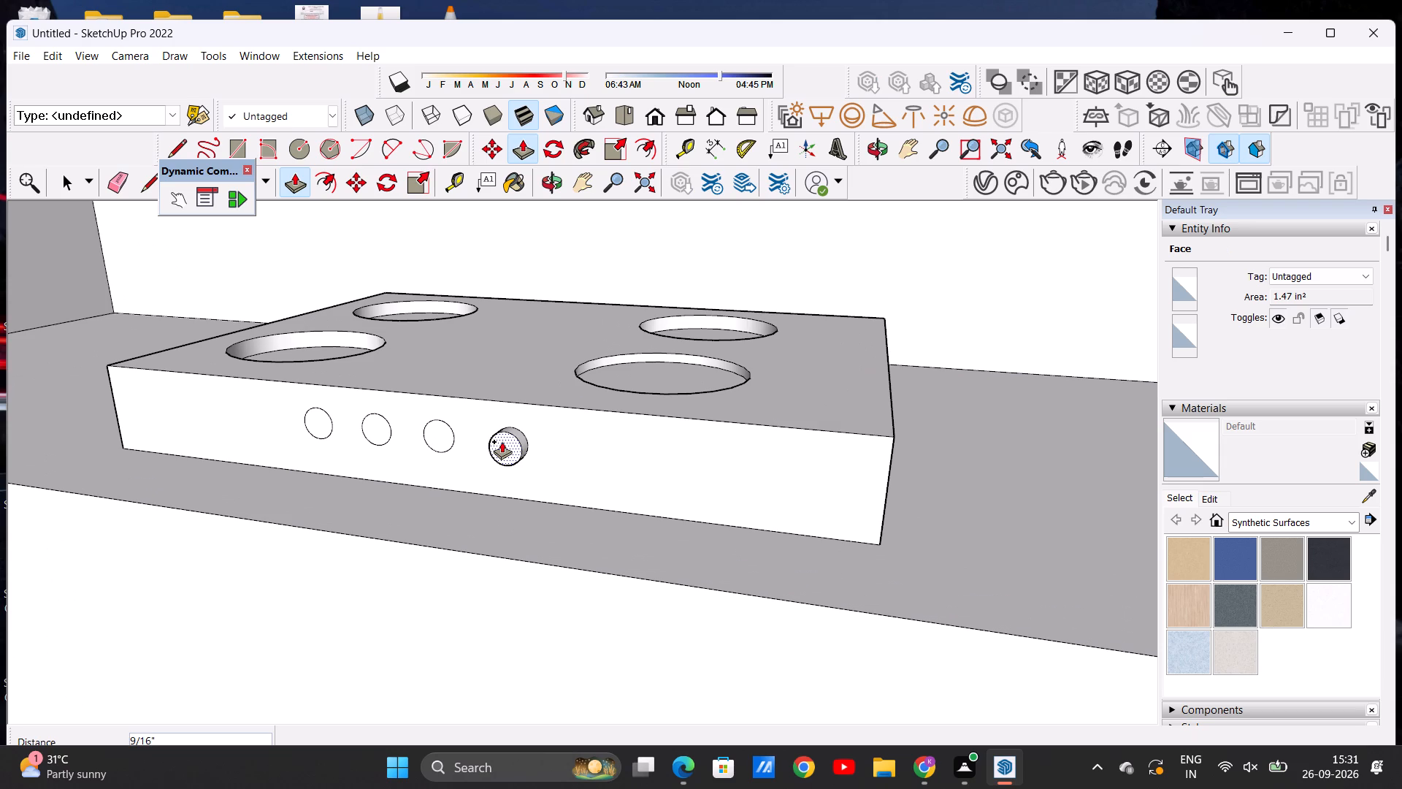
pyautogui.click(500, 442)
# Push/Pull the remaining three knob circles out 11/16", matching the depth of the first knob.
pyautogui.moveTo(429, 455); pyautogui.dragTo(656, 466, button='middle')
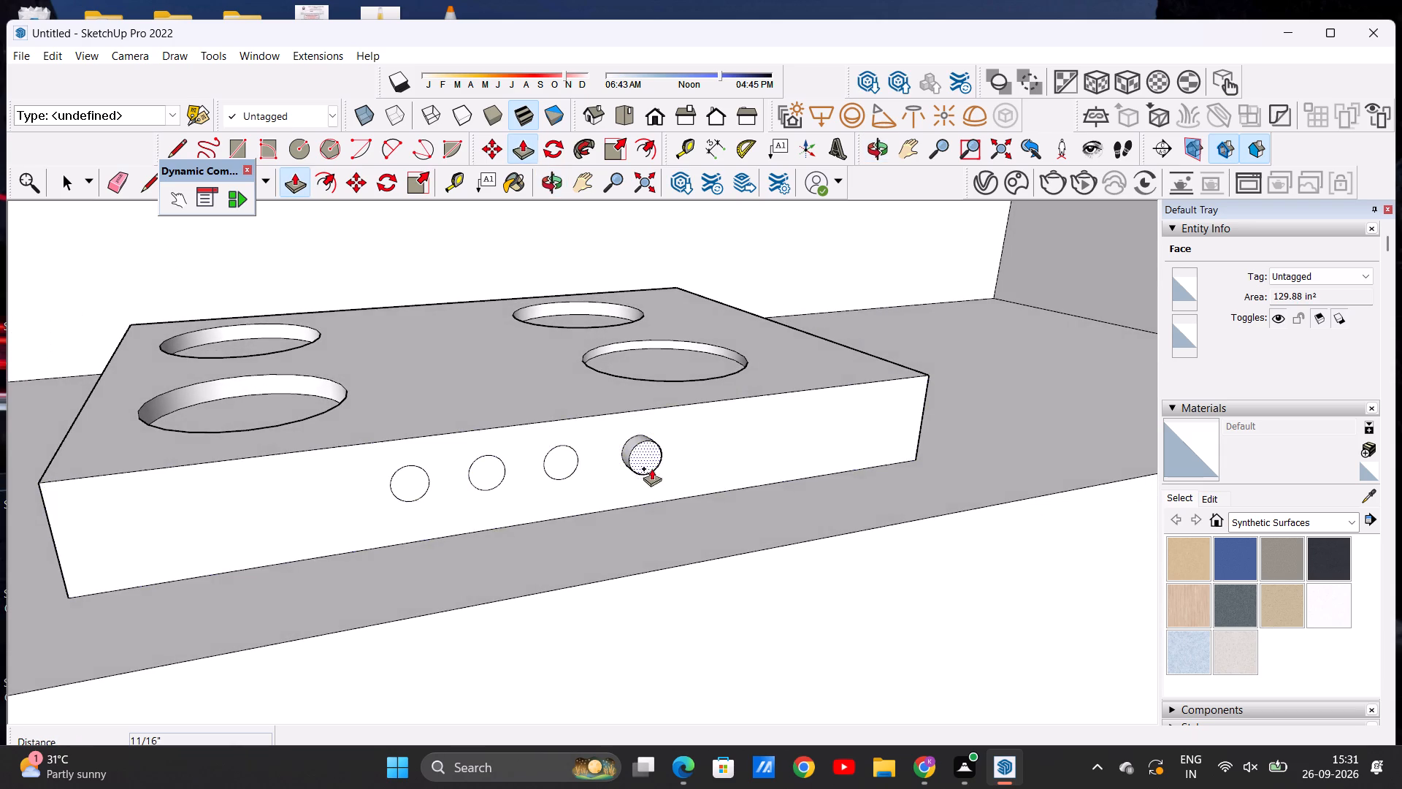
pyautogui.moveTo(621, 470); pyautogui.dragTo(748, 470, button='middle')
pyautogui.scroll(7, 694, 439)
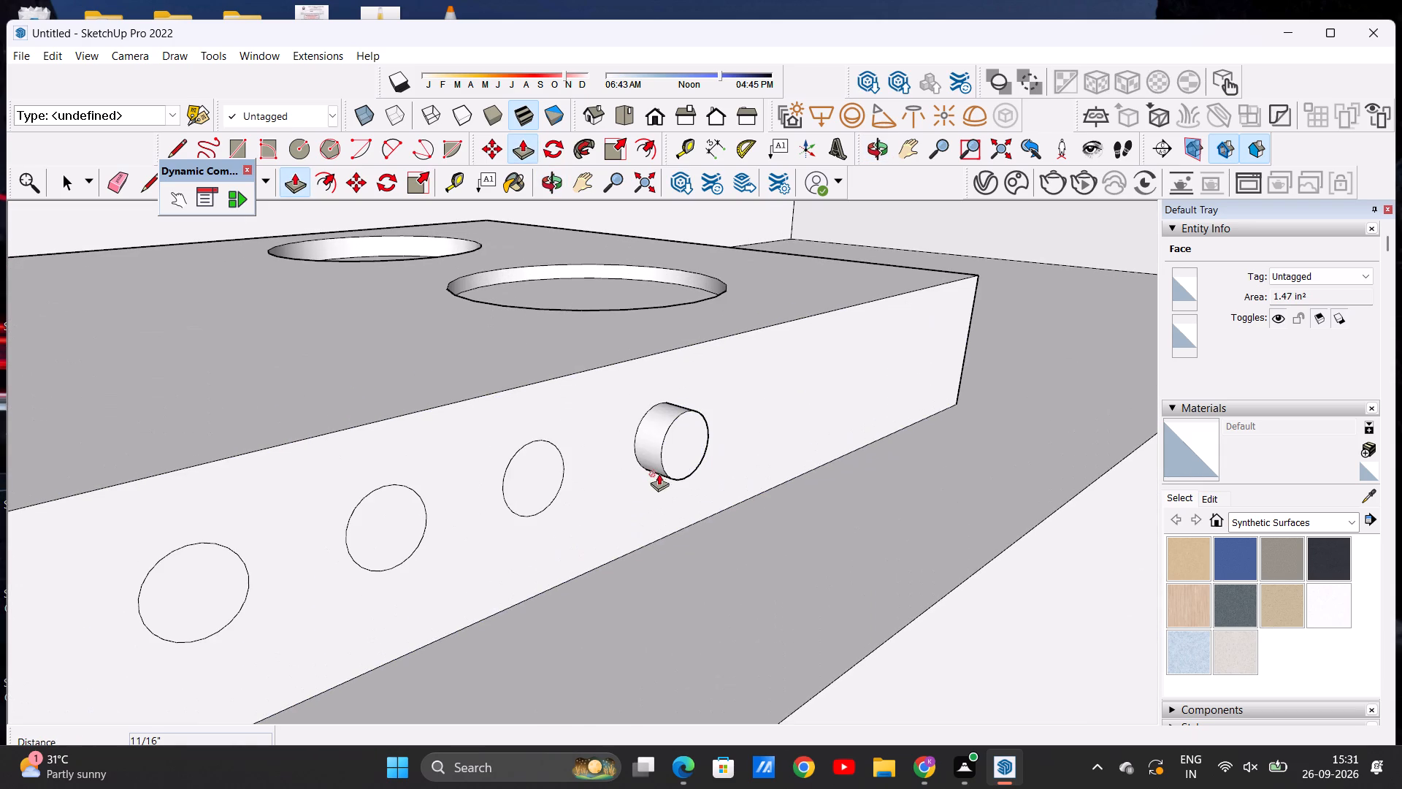
pyautogui.click(542, 468)
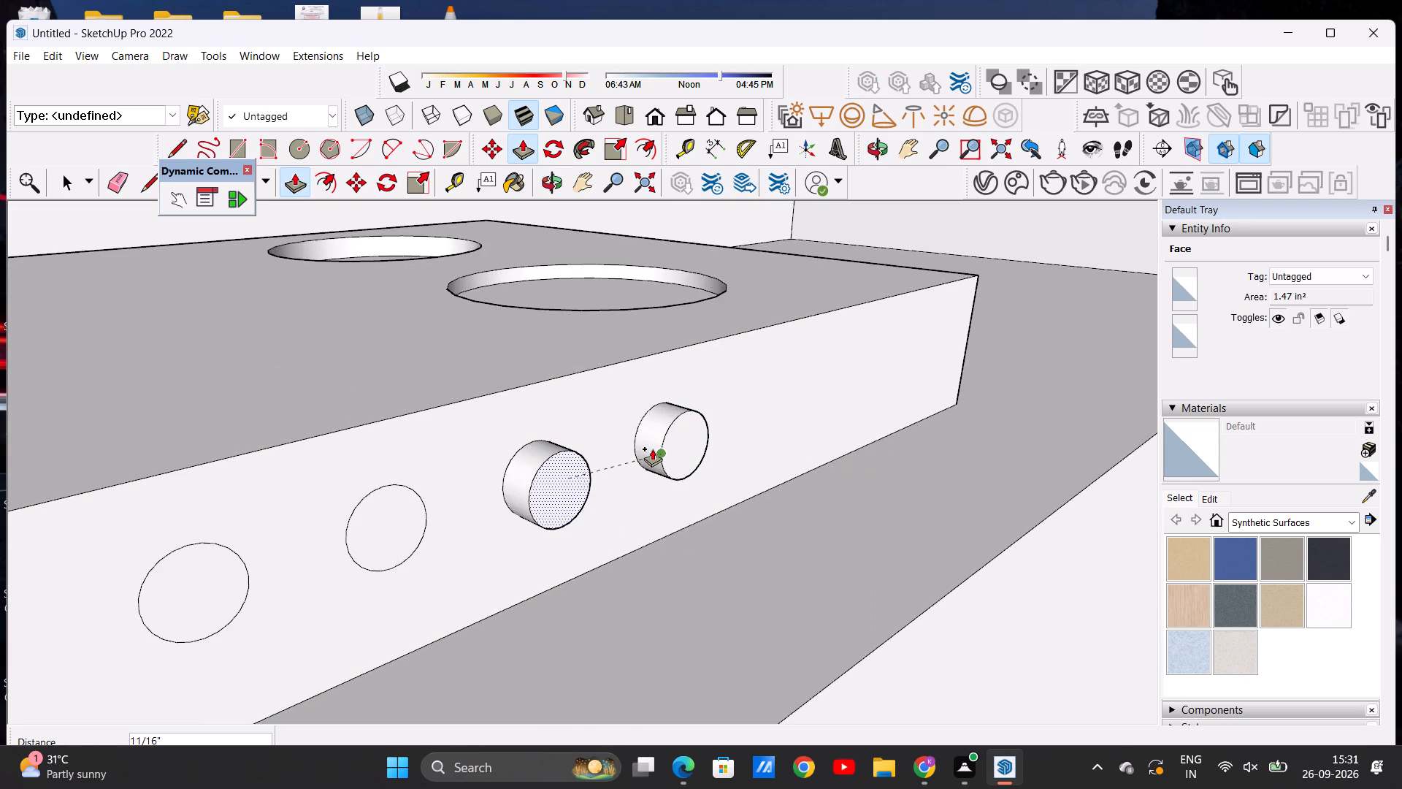
pyautogui.click(652, 449)
pyautogui.click(414, 511)
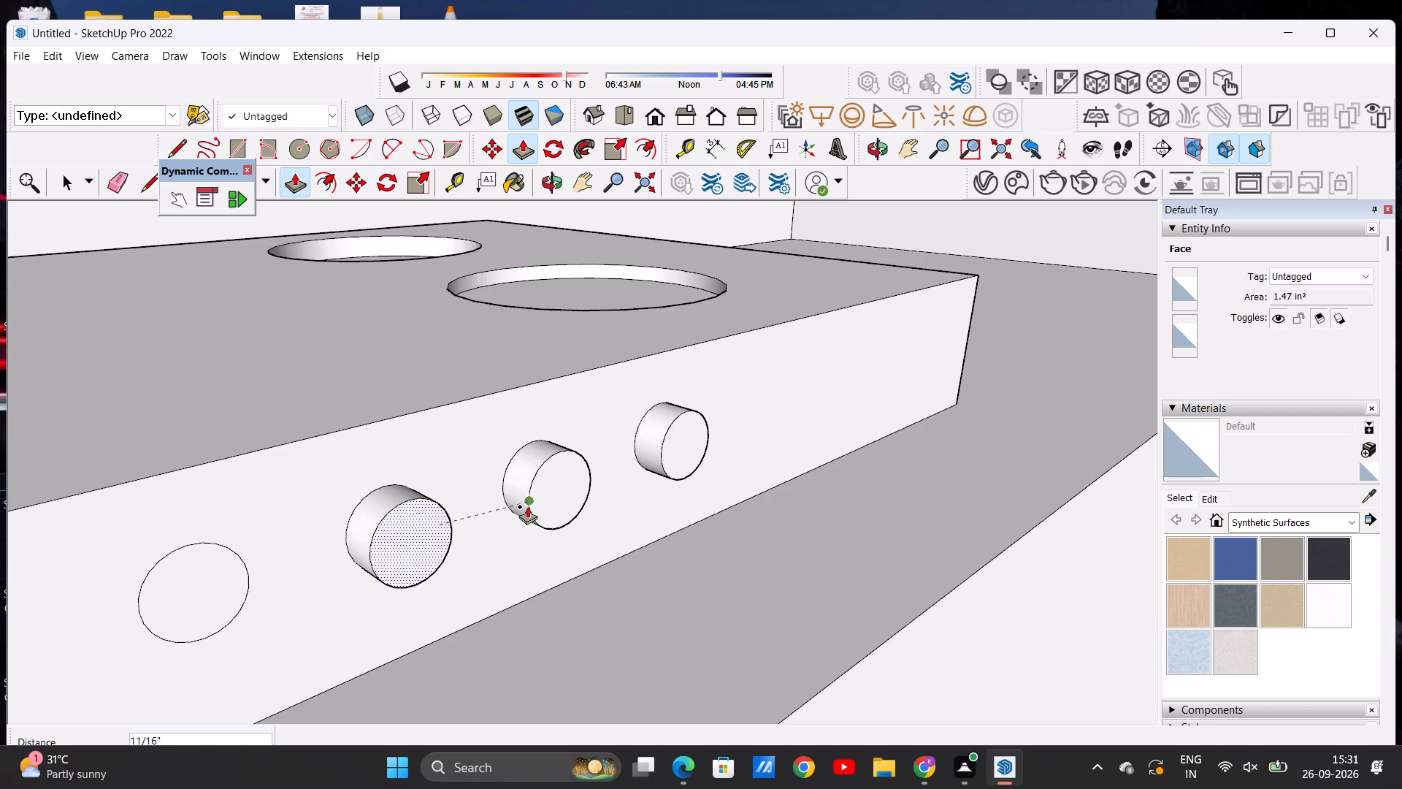
pyautogui.click(527, 506)
pyautogui.scroll(-12, 560, 442)
pyautogui.scroll(10, 503, 481)
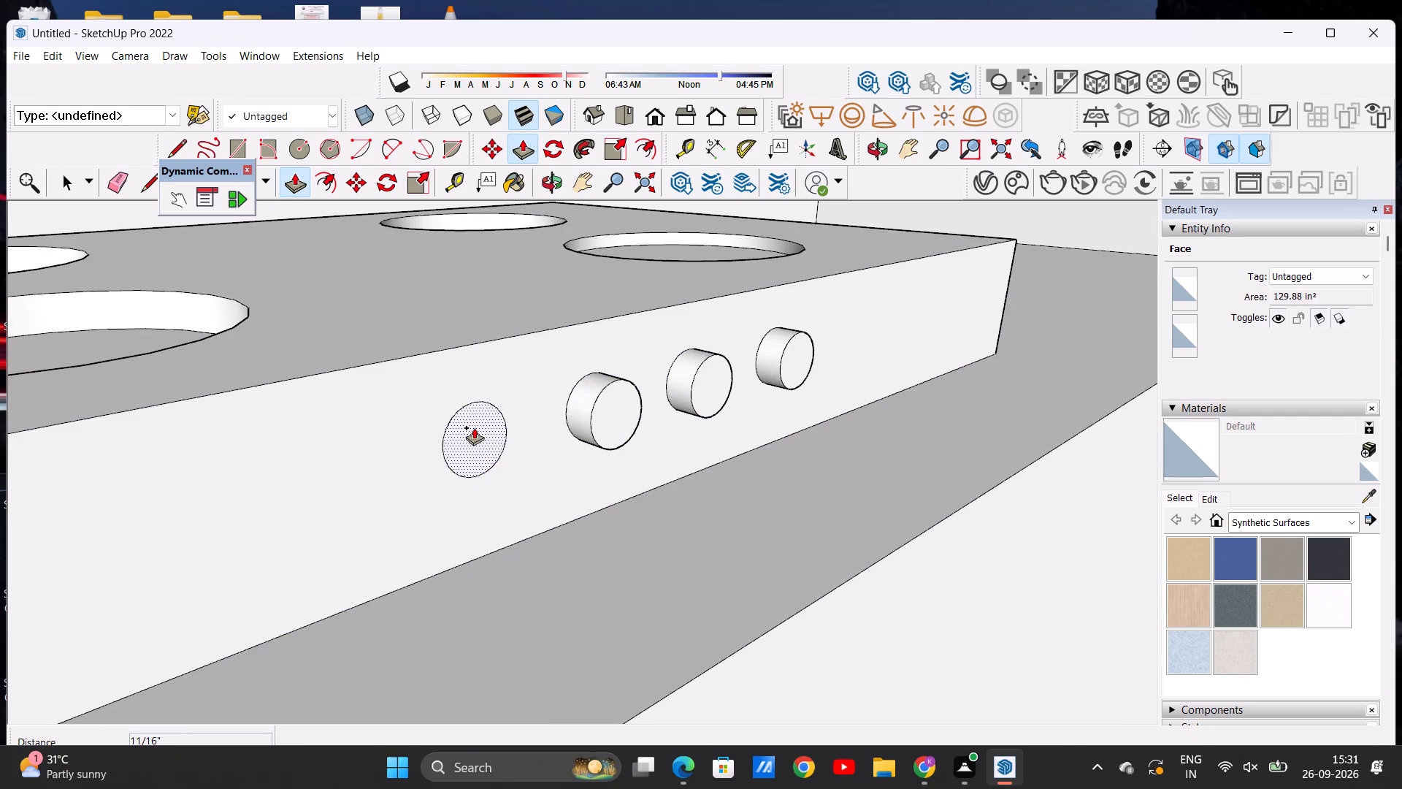
pyautogui.click(474, 427)
pyautogui.click(582, 425)
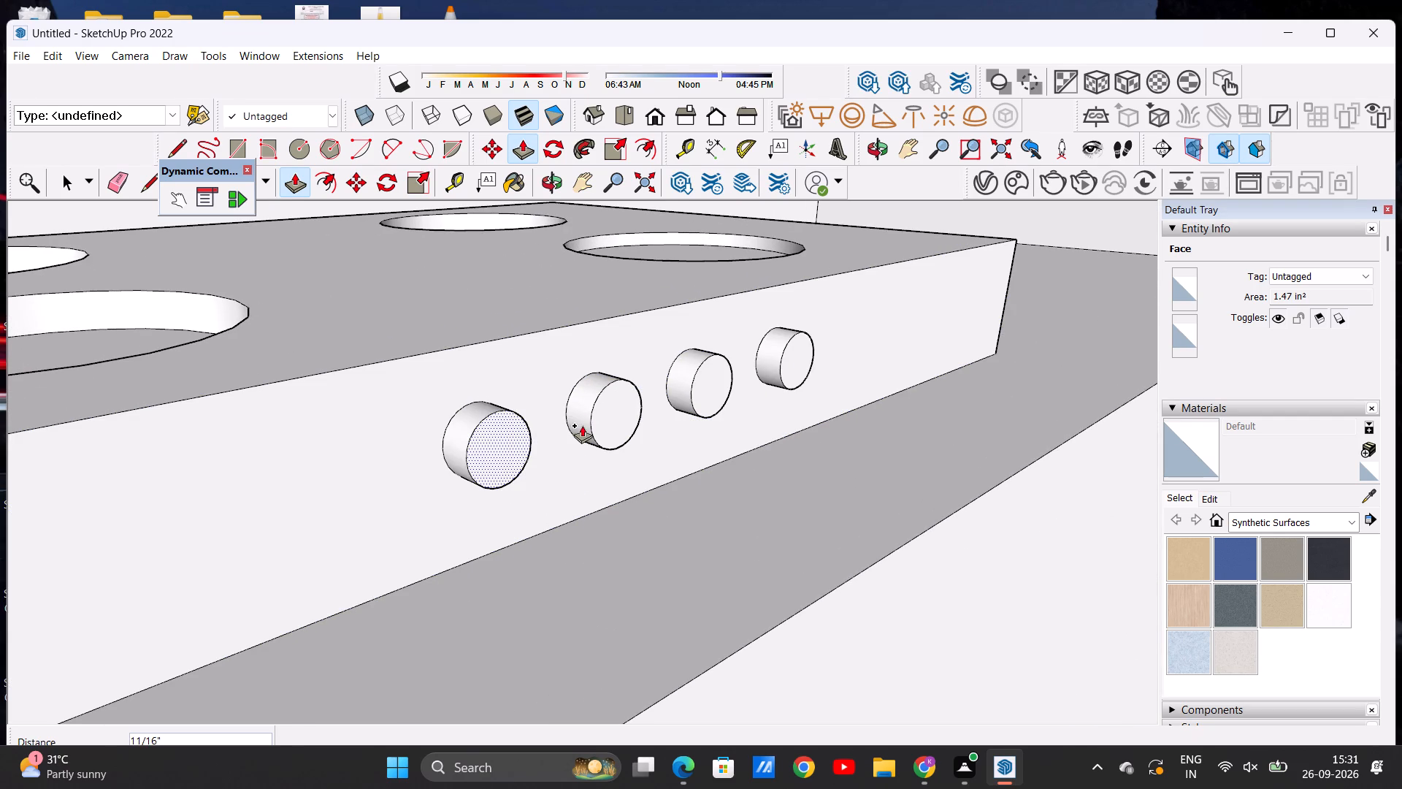
pyautogui.press('space')
# Examine the whole kitchen from the front and from raised angles, including the hob with its knobs.
pyautogui.scroll(-18, 570, 402)
pyautogui.moveTo(600, 436); pyautogui.dragTo(394, 470, button='middle')
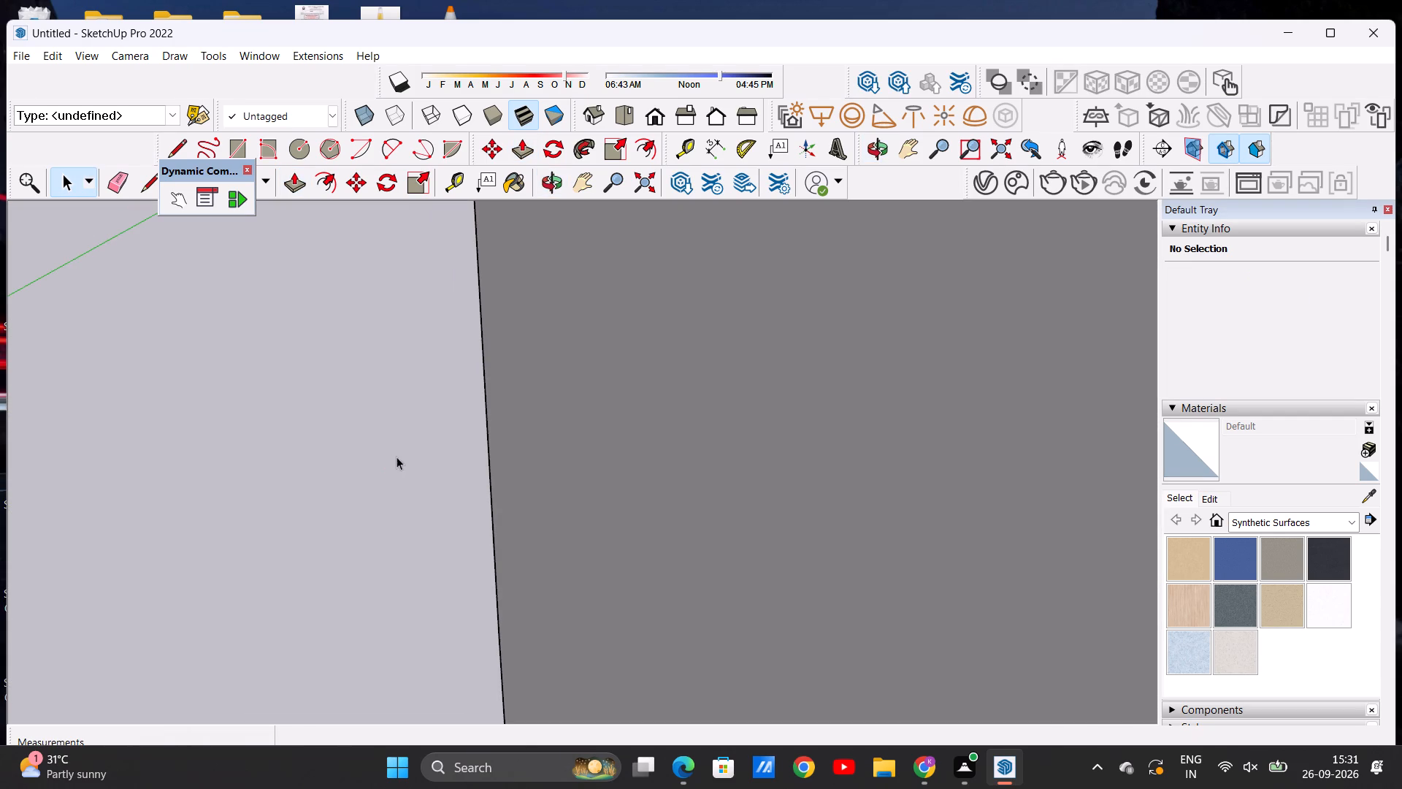
pyautogui.click(656, 114)
pyautogui.scroll(-5, 570, 312)
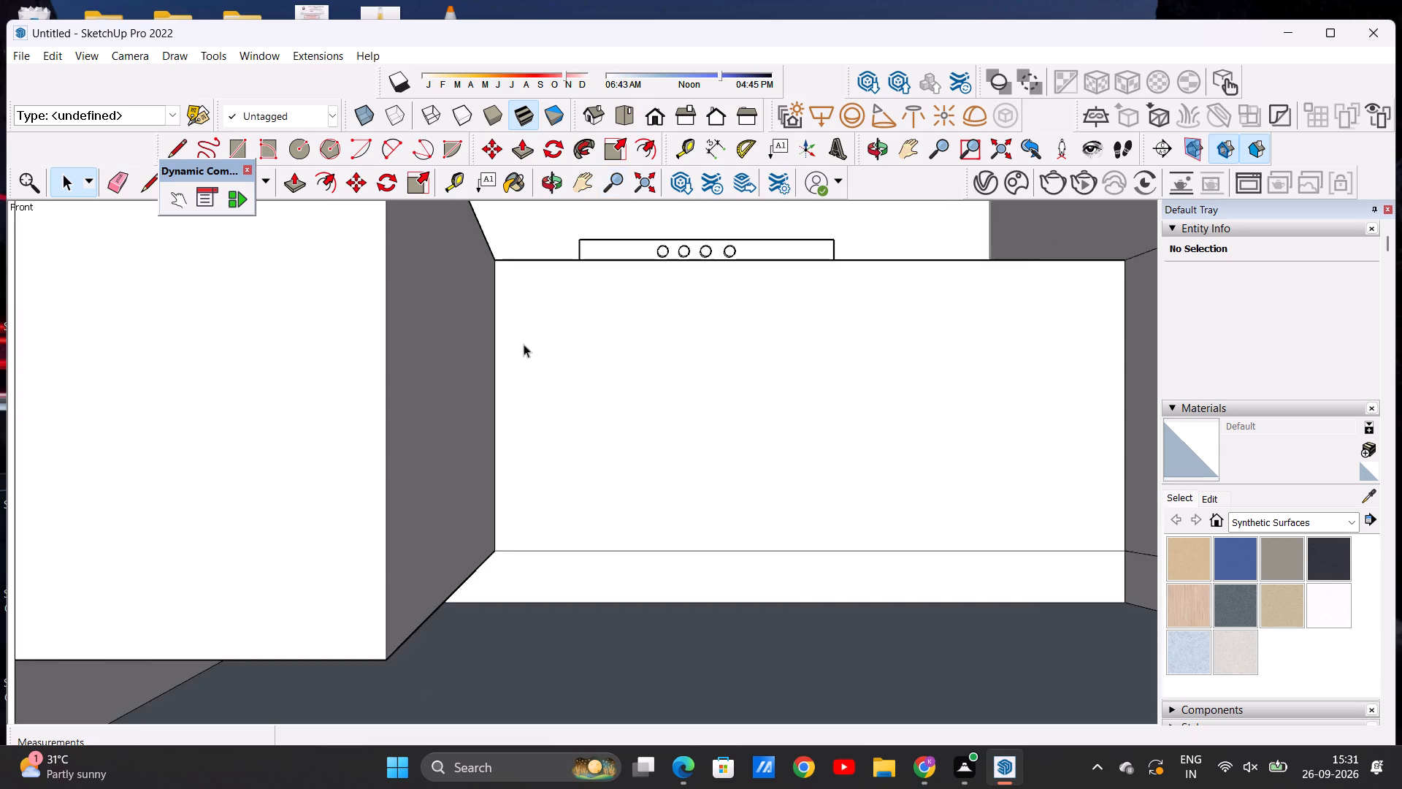
pyautogui.scroll(-9, 507, 395)
pyautogui.moveTo(600, 351); pyautogui.dragTo(504, 491, button='middle')
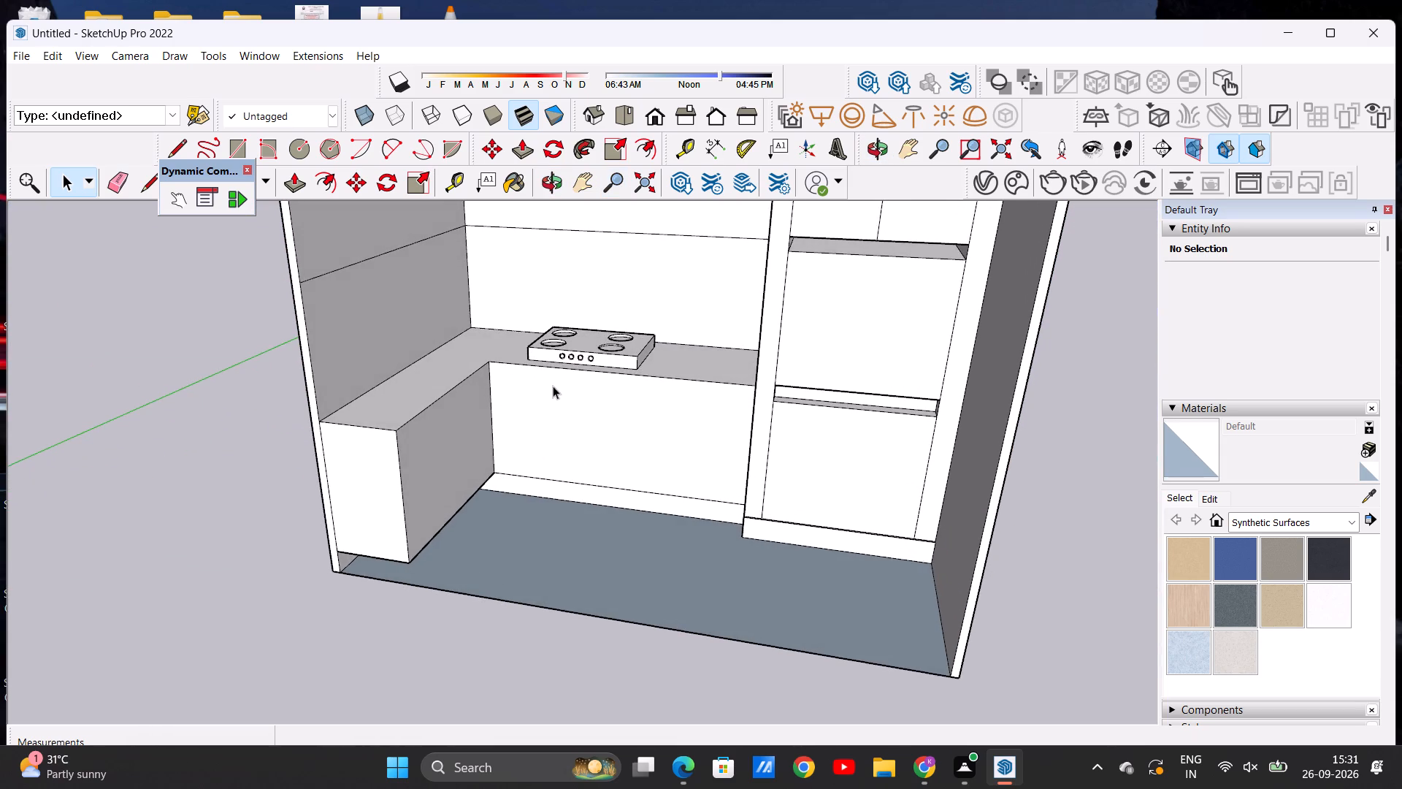
pyautogui.scroll(4, 557, 378)
pyautogui.moveTo(499, 569); pyautogui.dragTo(521, 498, button='middle')
pyautogui.scroll(2, 521, 522)
pyautogui.scroll(-12, 520, 545)
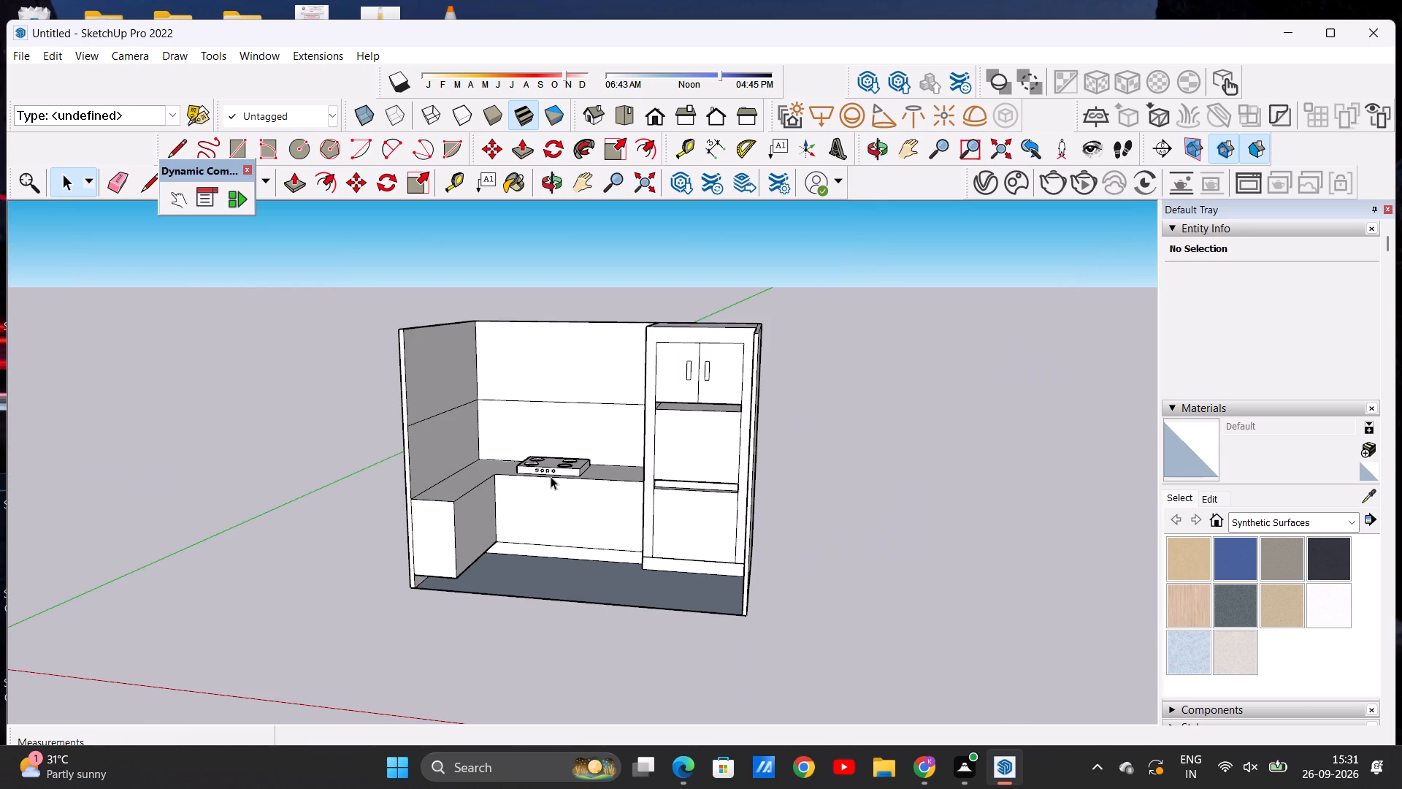
pyautogui.scroll(3, 530, 473)
pyautogui.moveTo(524, 496); pyautogui.dragTo(585, 456, button='middle')
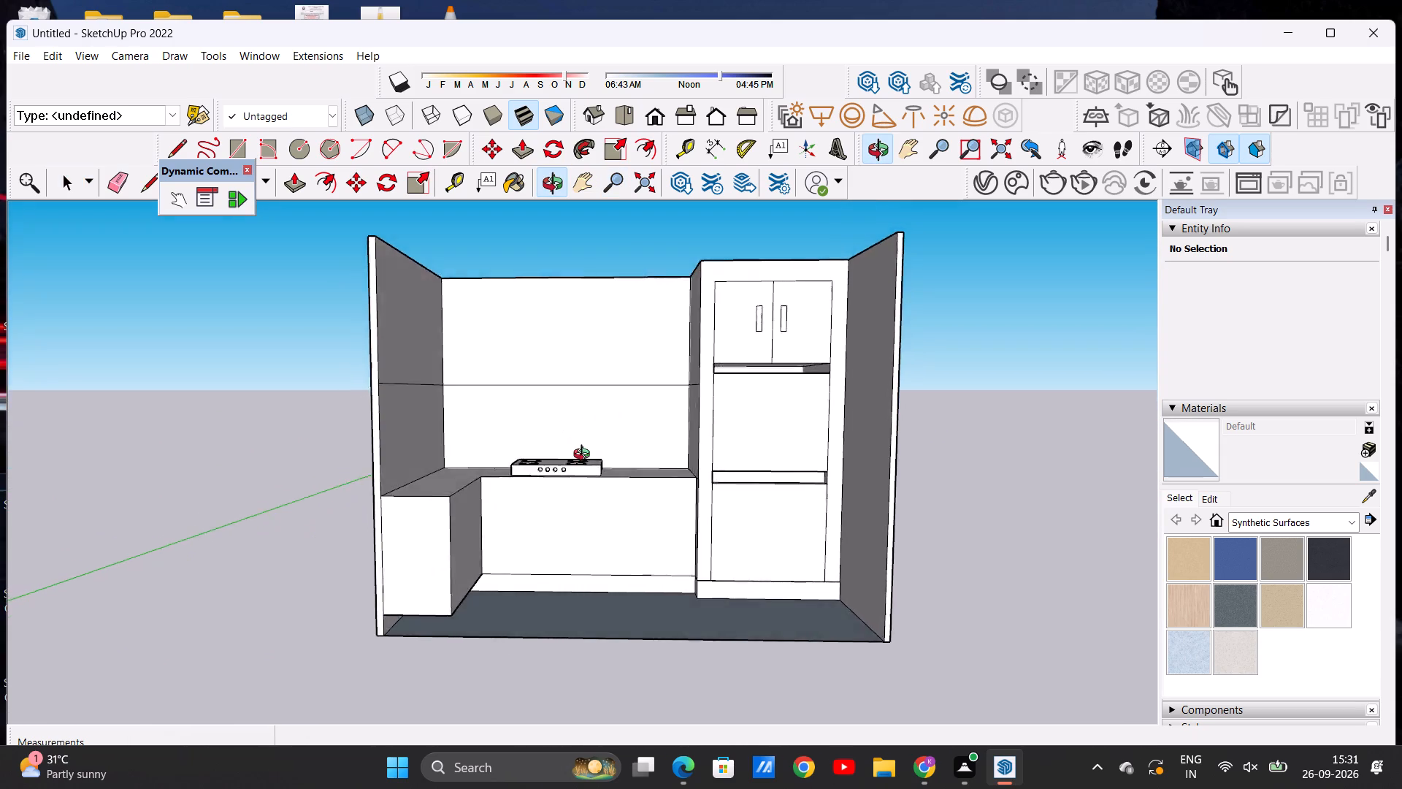
pyautogui.moveTo(585, 456); pyautogui.dragTo(543, 536, button='middle')
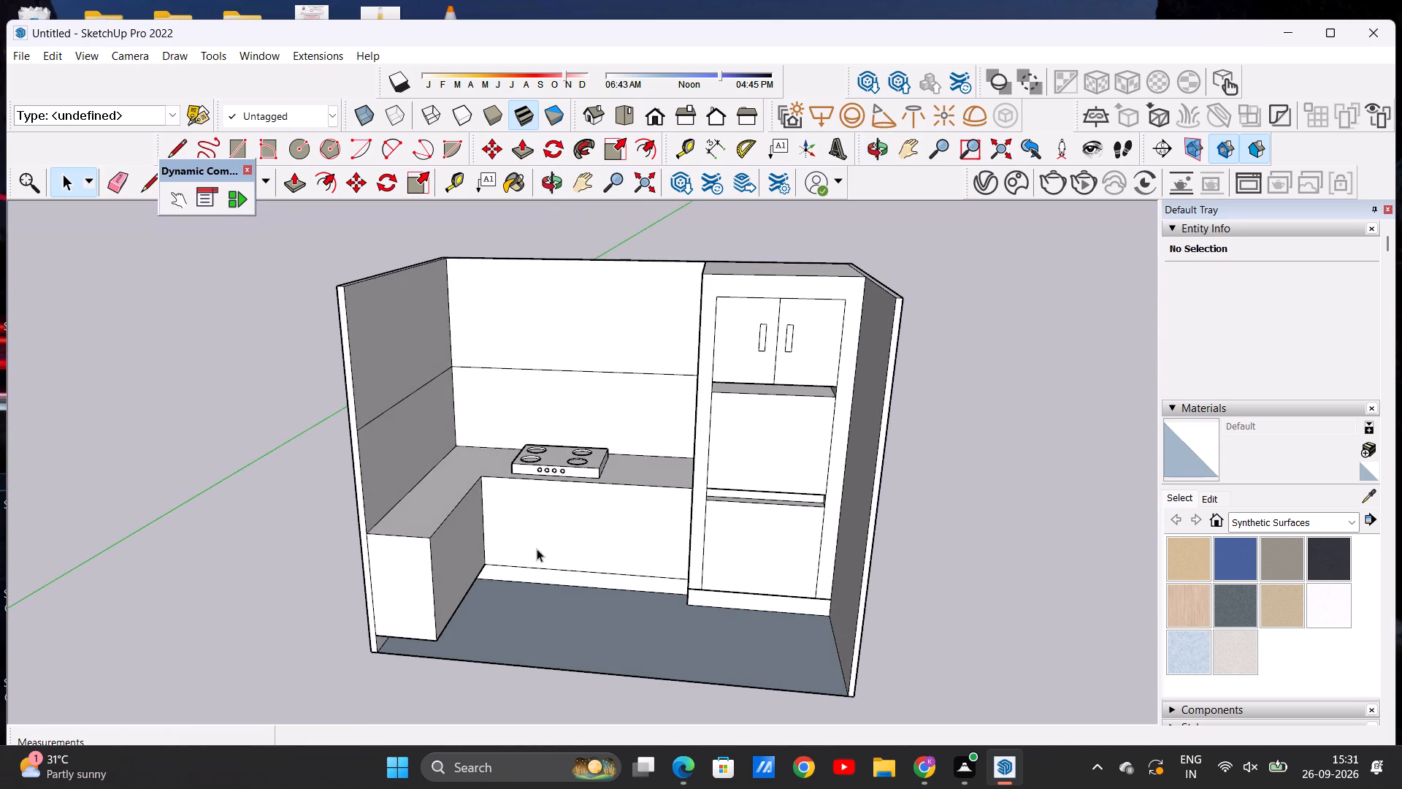
# Push/Pull the recessed plinth under the left base cabinet out 1' 9 1/8", flush with the cabinet's inner side.
pyautogui.scroll(2, 529, 537)
pyautogui.moveTo(522, 533); pyautogui.dragTo(458, 473, button='middle')
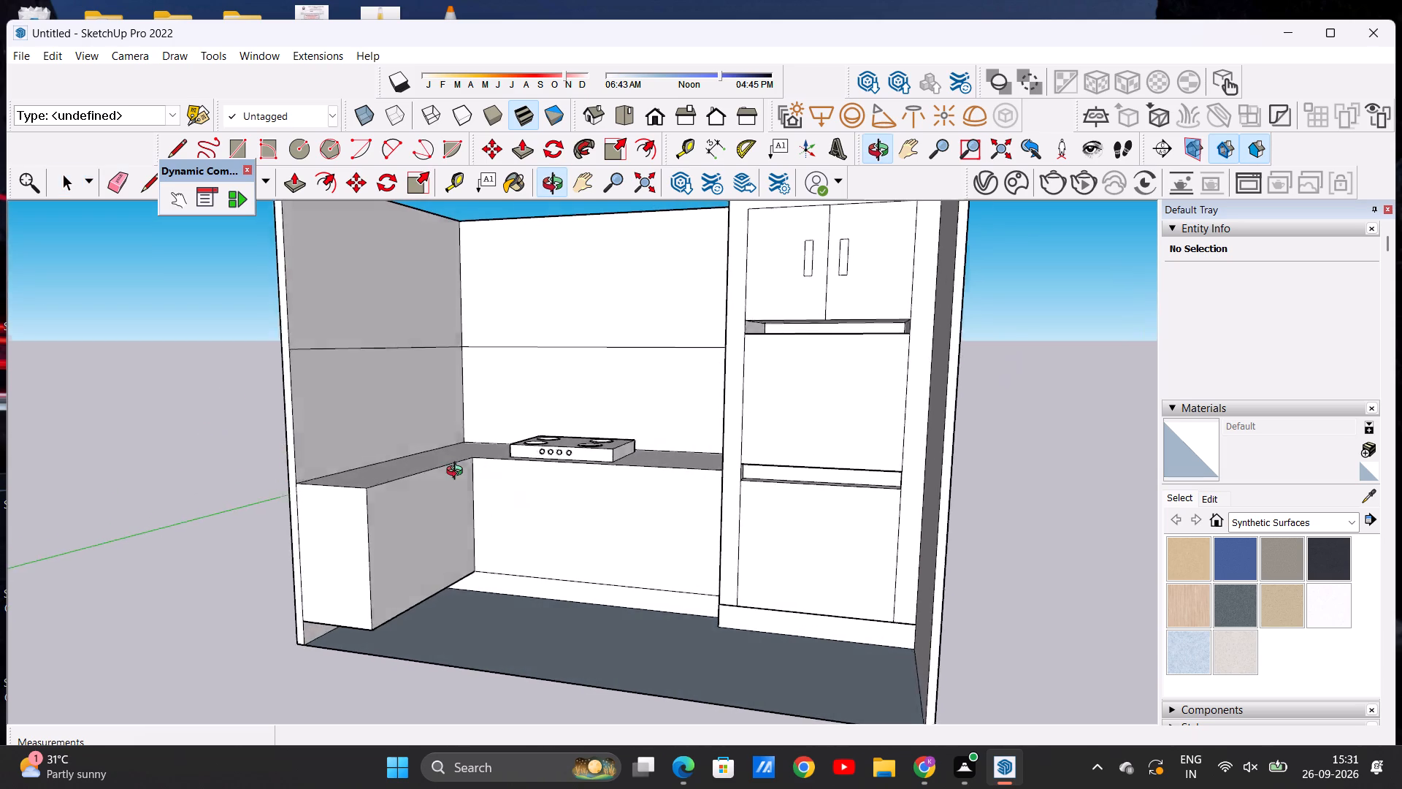
pyautogui.moveTo(458, 473); pyautogui.dragTo(464, 426, button='middle')
pyautogui.moveTo(470, 516); pyautogui.dragTo(522, 506, button='middle')
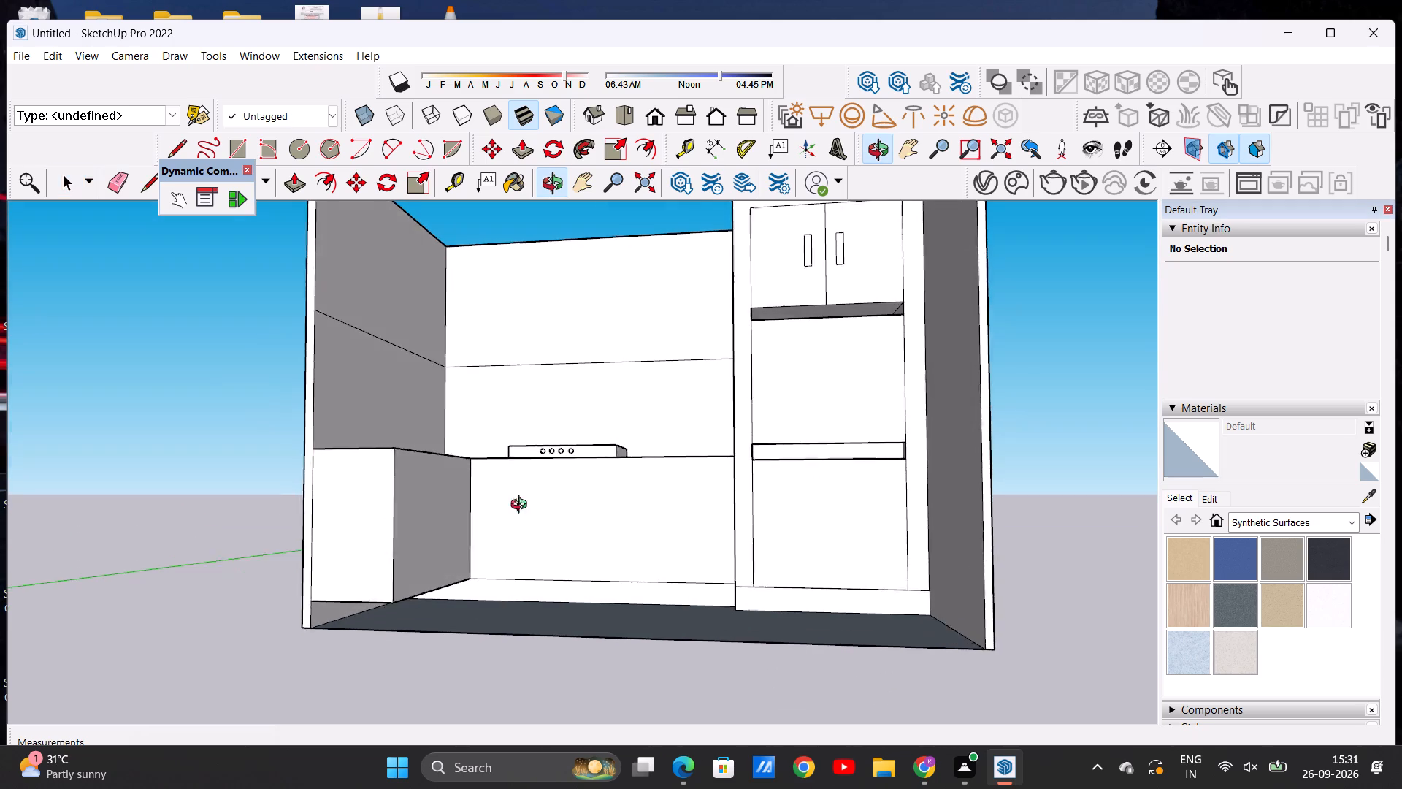
pyautogui.moveTo(522, 506); pyautogui.dragTo(526, 525, button='middle')
pyautogui.middleClick(526, 525)
pyautogui.scroll(1, 484, 566)
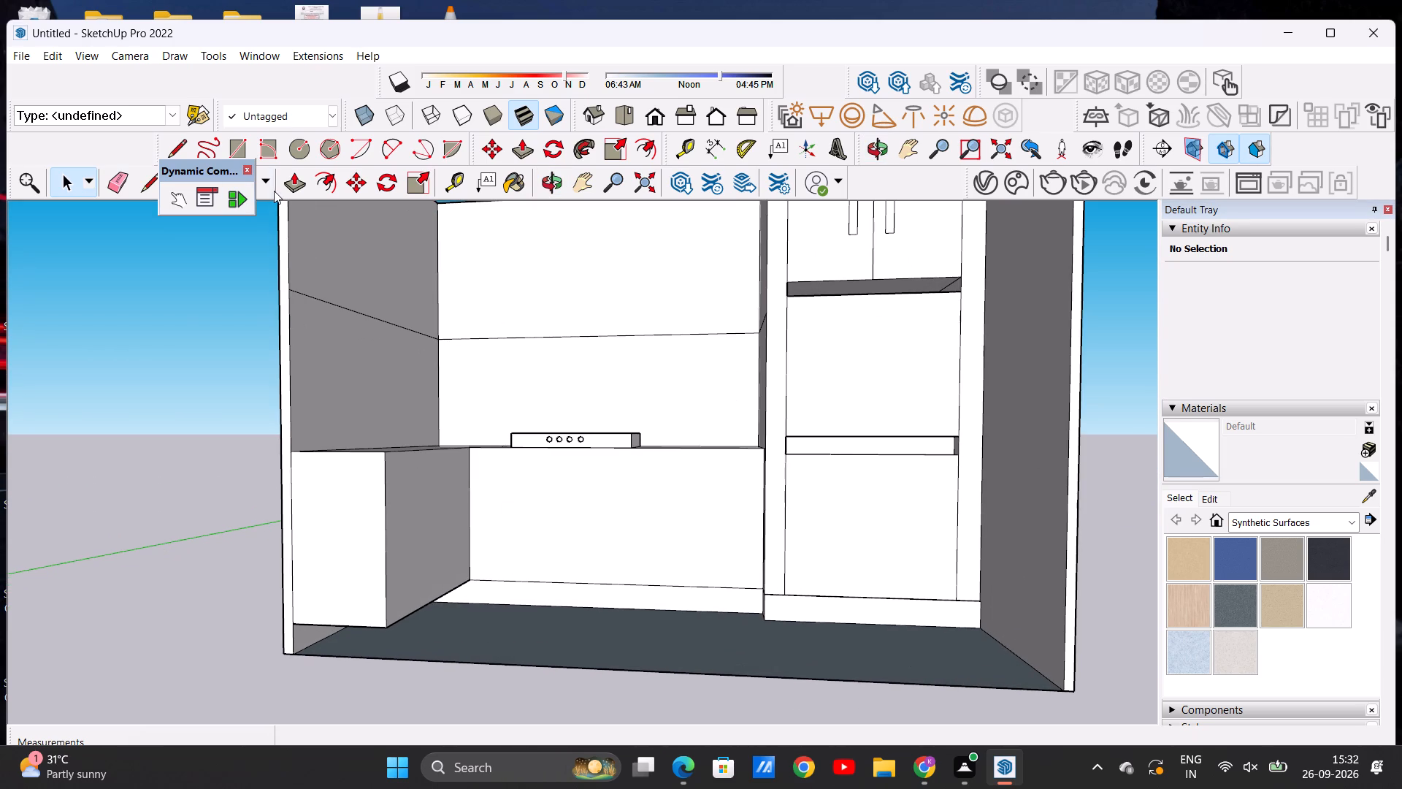
pyautogui.click(299, 180)
pyautogui.scroll(5, 310, 623)
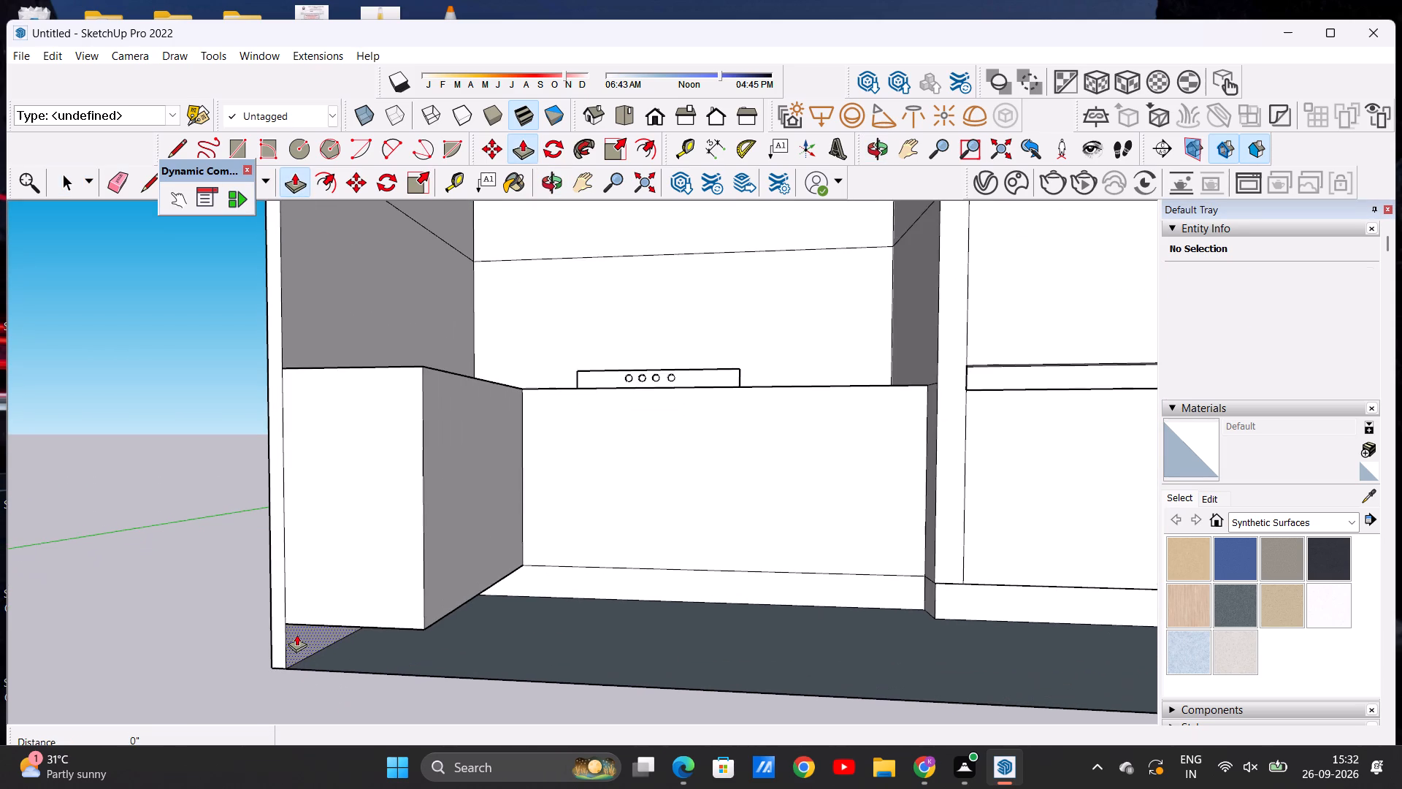
pyautogui.click(296, 627)
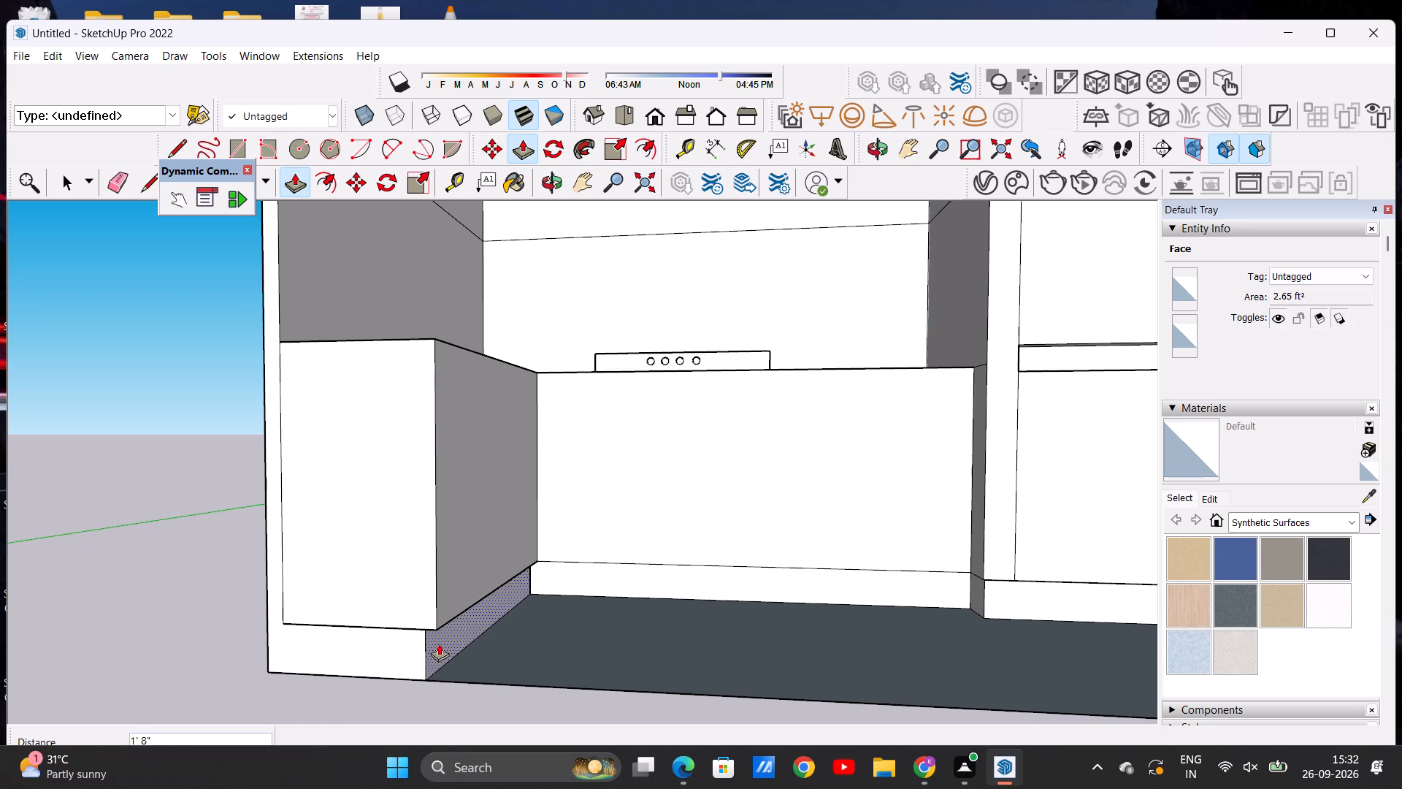
pyautogui.click(434, 622)
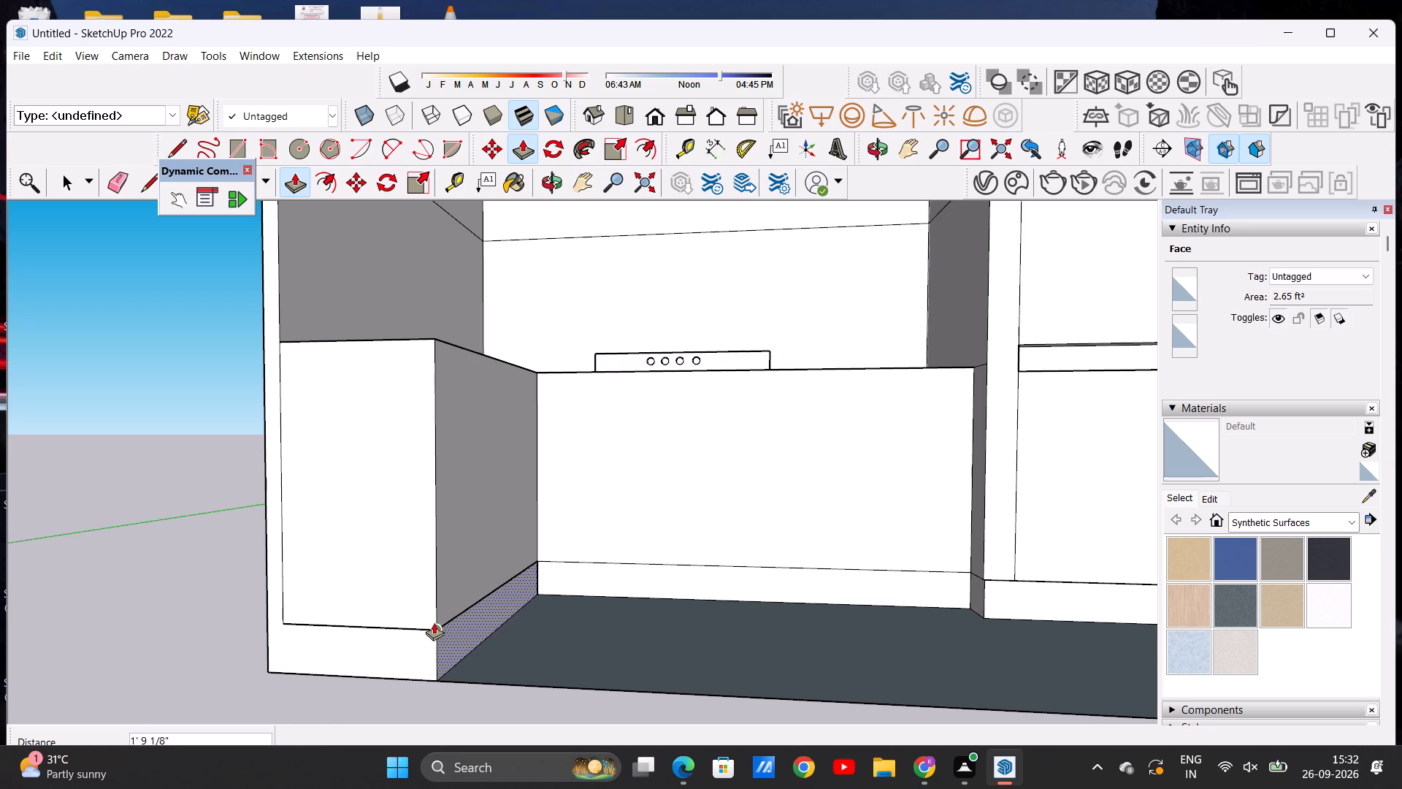
pyautogui.press('space')
# Examine the plinth under the left base cabinet and the overall kitchen layout from several angles.
pyautogui.moveTo(364, 601); pyautogui.dragTo(438, 591, button='middle')
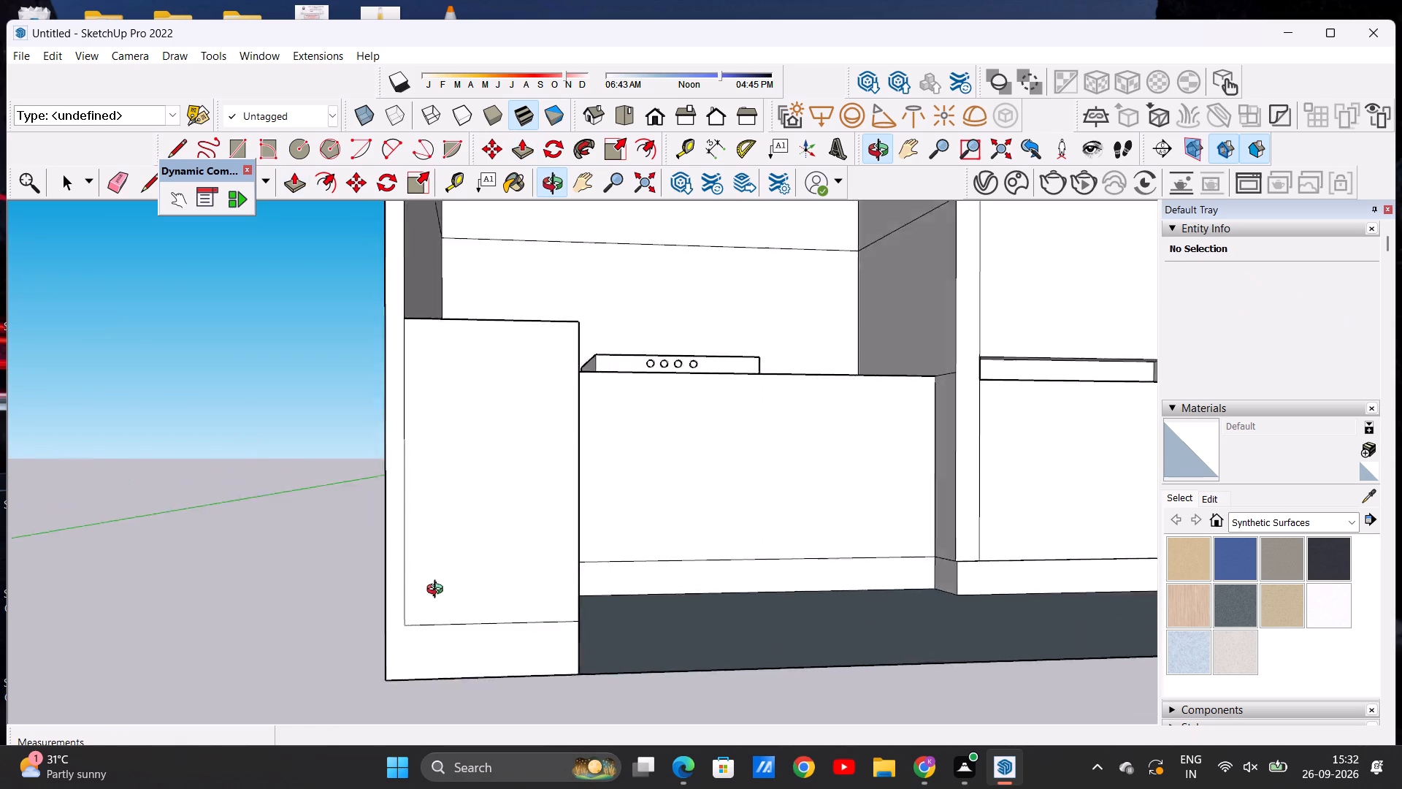
pyautogui.moveTo(438, 591); pyautogui.dragTo(369, 591, button='middle')
pyautogui.scroll(1, 369, 591)
pyautogui.scroll(-9, 345, 617)
pyautogui.moveTo(402, 606); pyautogui.dragTo(341, 644, button='middle')
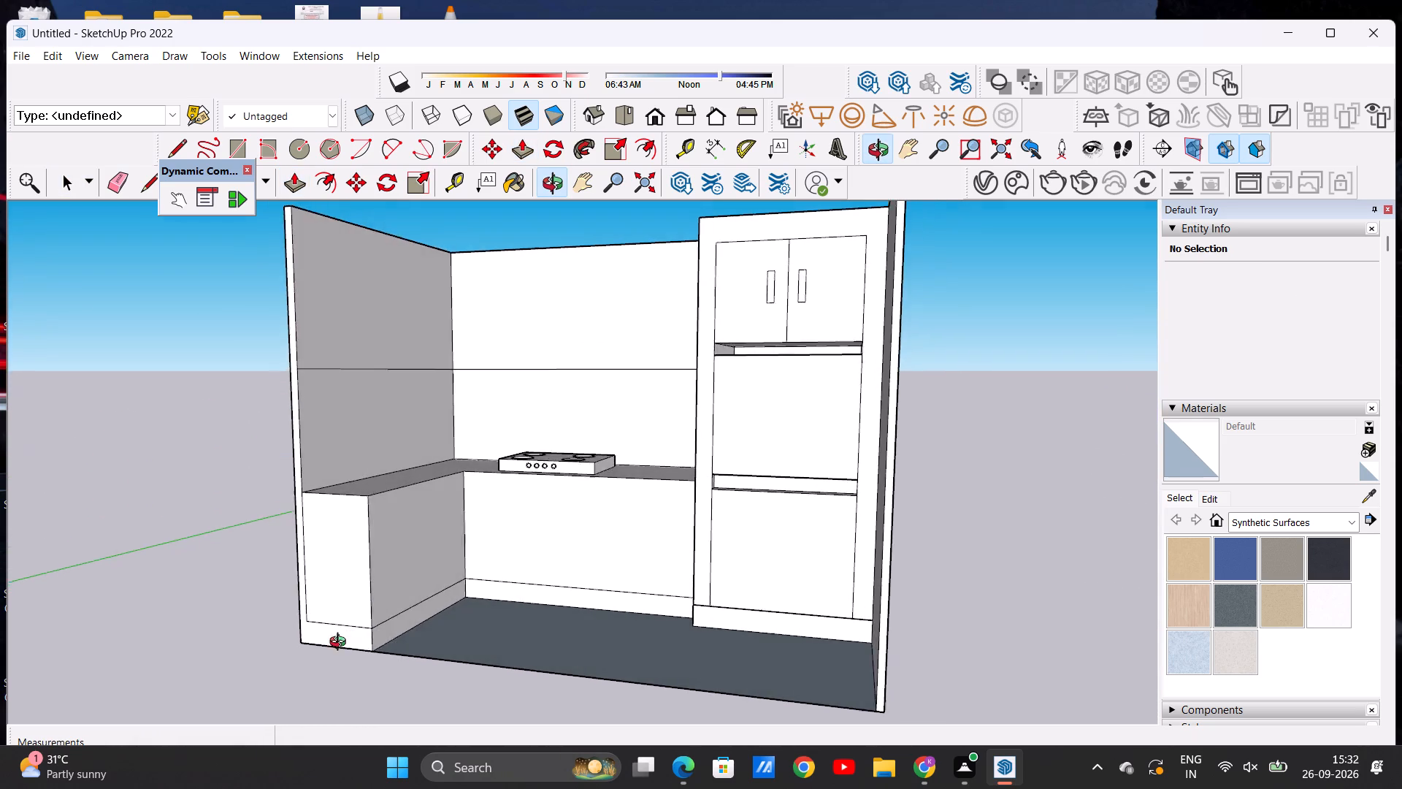
pyautogui.moveTo(341, 644); pyautogui.dragTo(385, 690, button='middle')
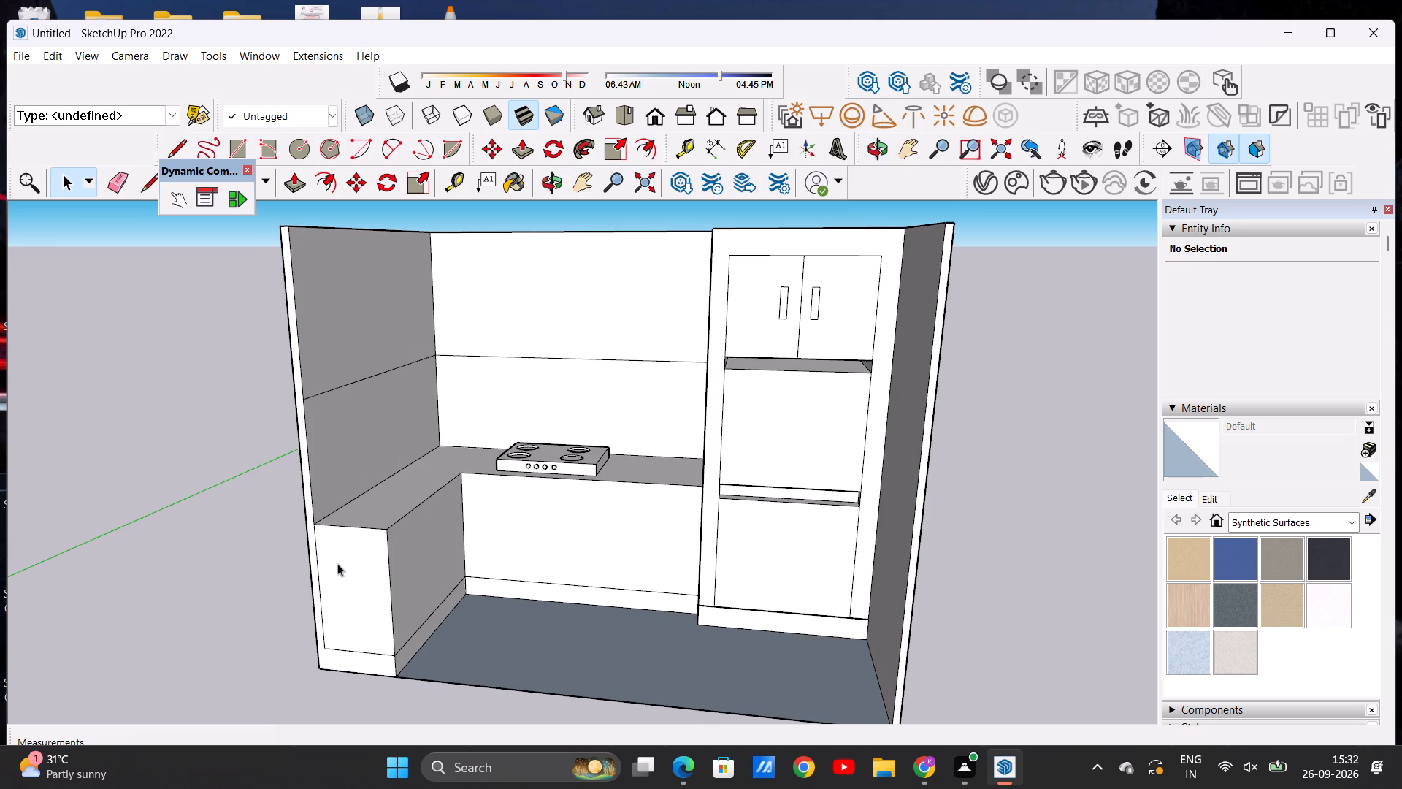
pyautogui.scroll(-4, 361, 558)
pyautogui.moveTo(397, 582); pyautogui.dragTo(407, 522, button='middle')
pyautogui.scroll(4, 402, 492)
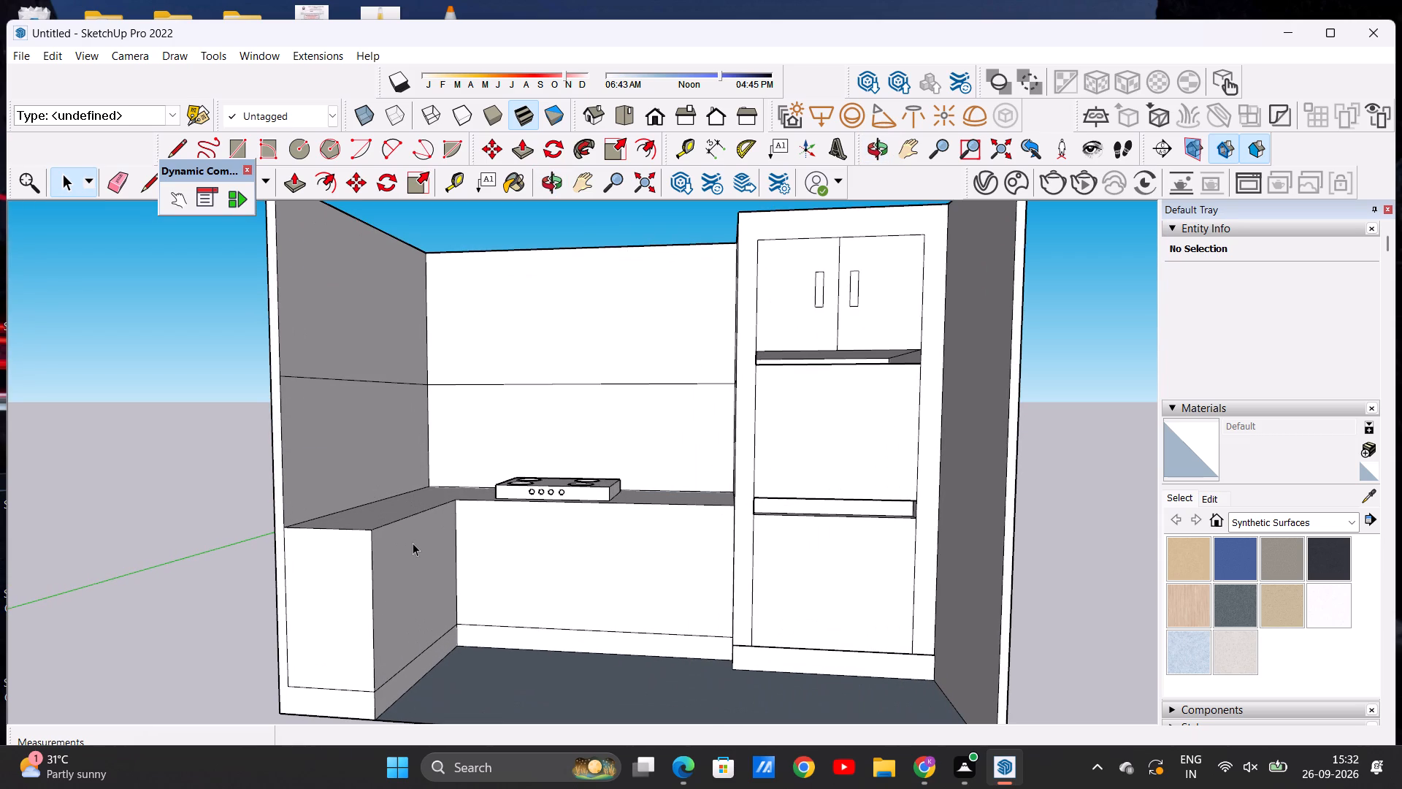
pyautogui.scroll(-1, 413, 544)
pyautogui.moveTo(415, 546); pyautogui.dragTo(455, 667, button='middle')
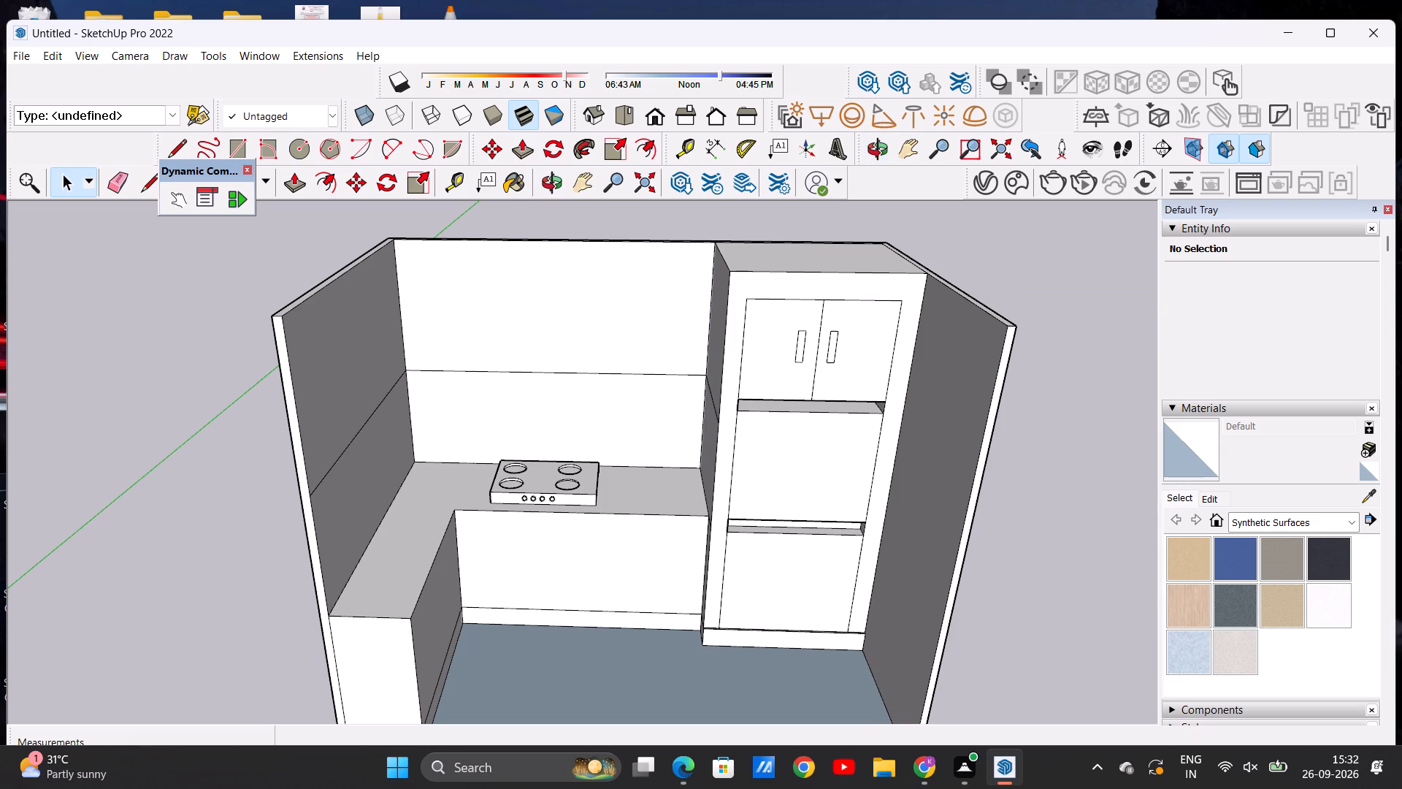
pyautogui.scroll(-6, 520, 319)
pyautogui.moveTo(496, 460); pyautogui.dragTo(512, 397, button='middle')
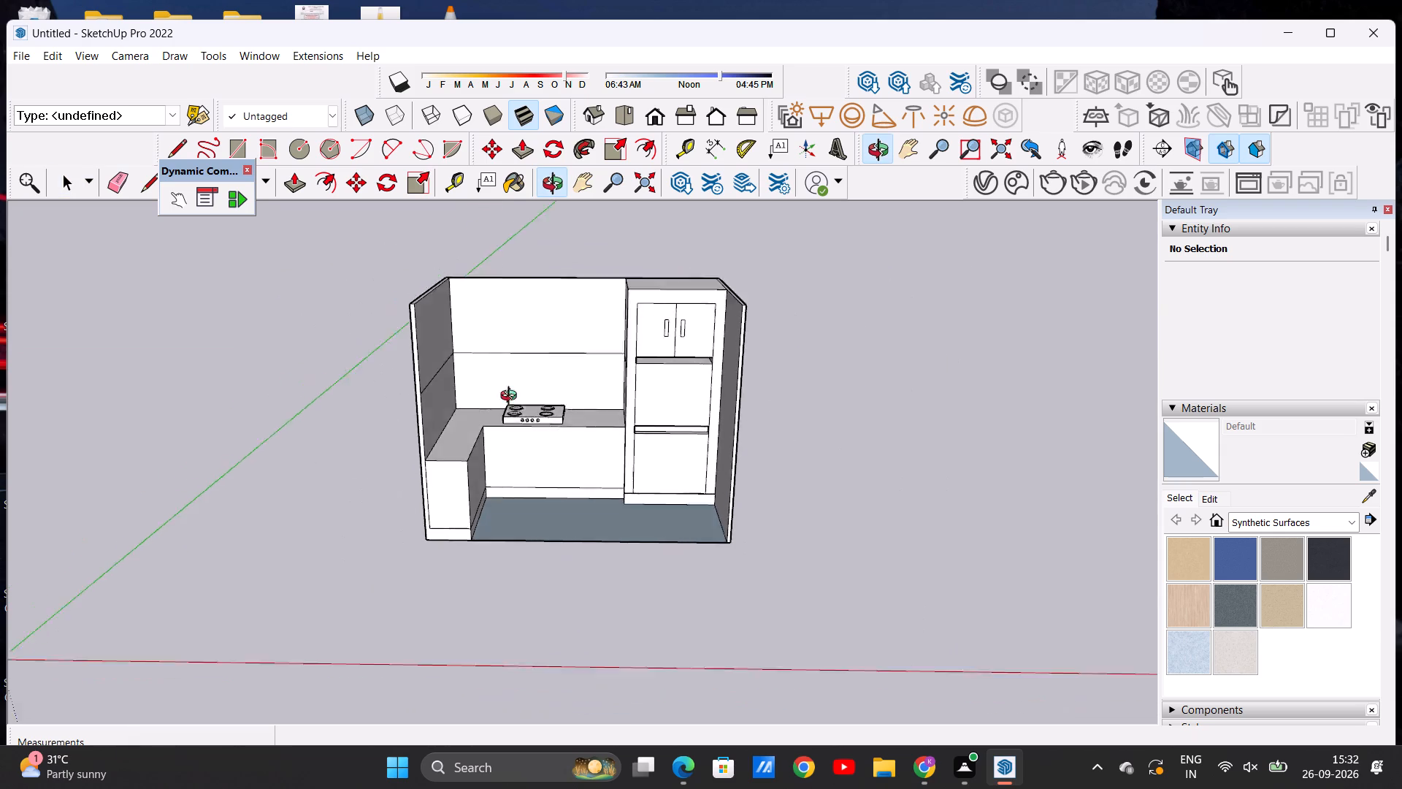
pyautogui.moveTo(512, 397); pyautogui.dragTo(506, 358, button='middle')
pyautogui.scroll(6, 555, 346)
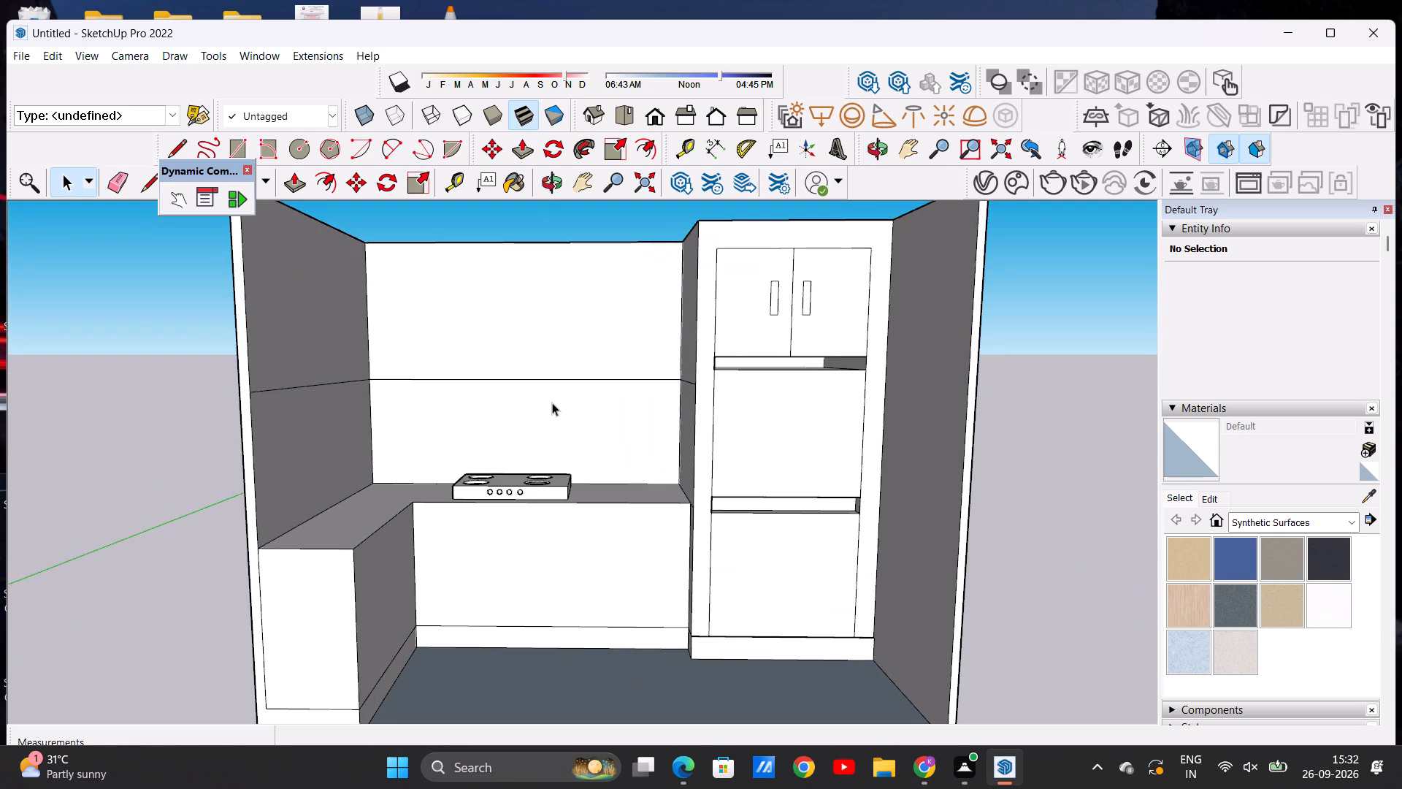
pyautogui.scroll(-2, 552, 403)
pyautogui.moveTo(550, 403); pyautogui.dragTo(560, 446, button='middle')
pyautogui.scroll(3, 509, 392)
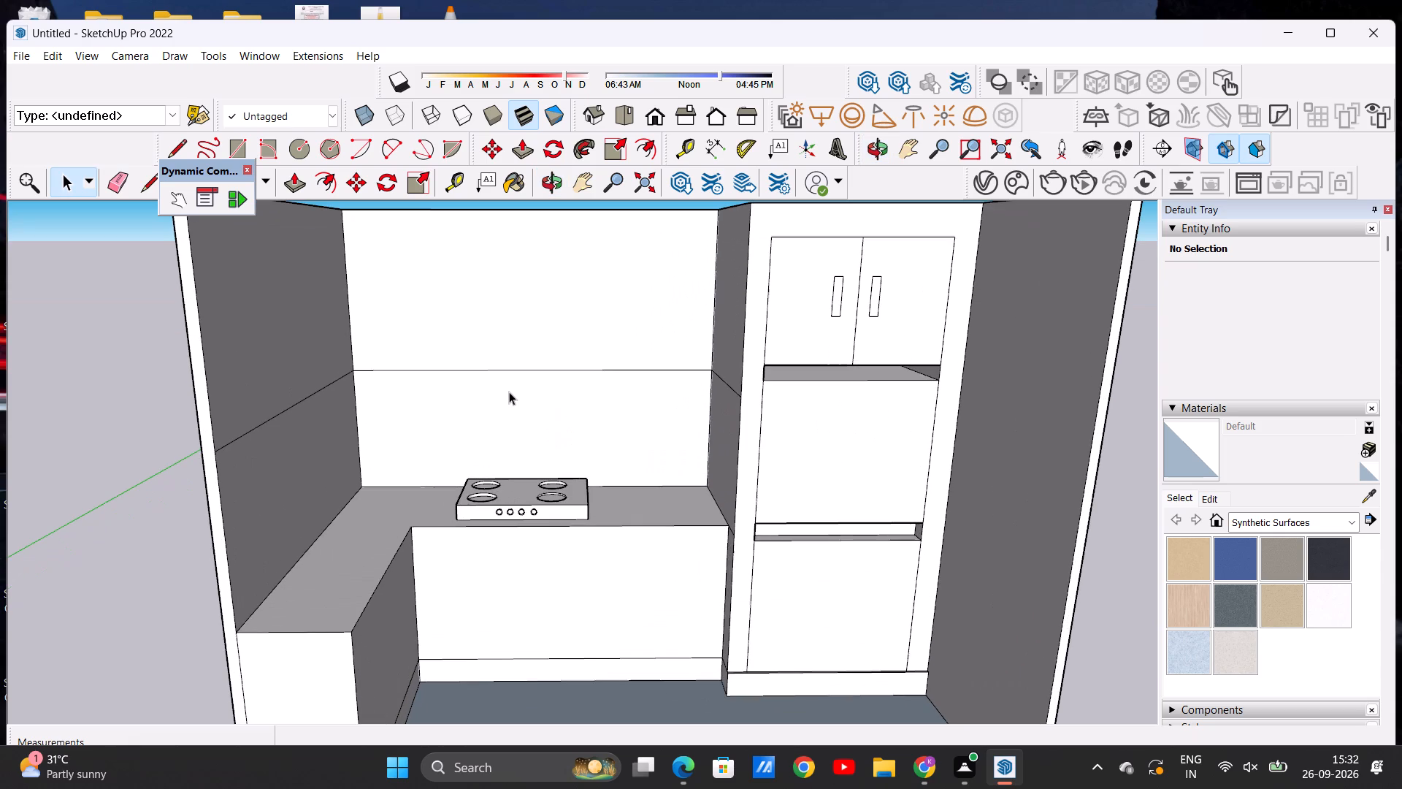
# Draw a rectangle about 3' 1/2" by 1' 4 7/8" on the back wall directly above the hob, based on the horizontal wall line.
pyautogui.scroll(1, 502, 422)
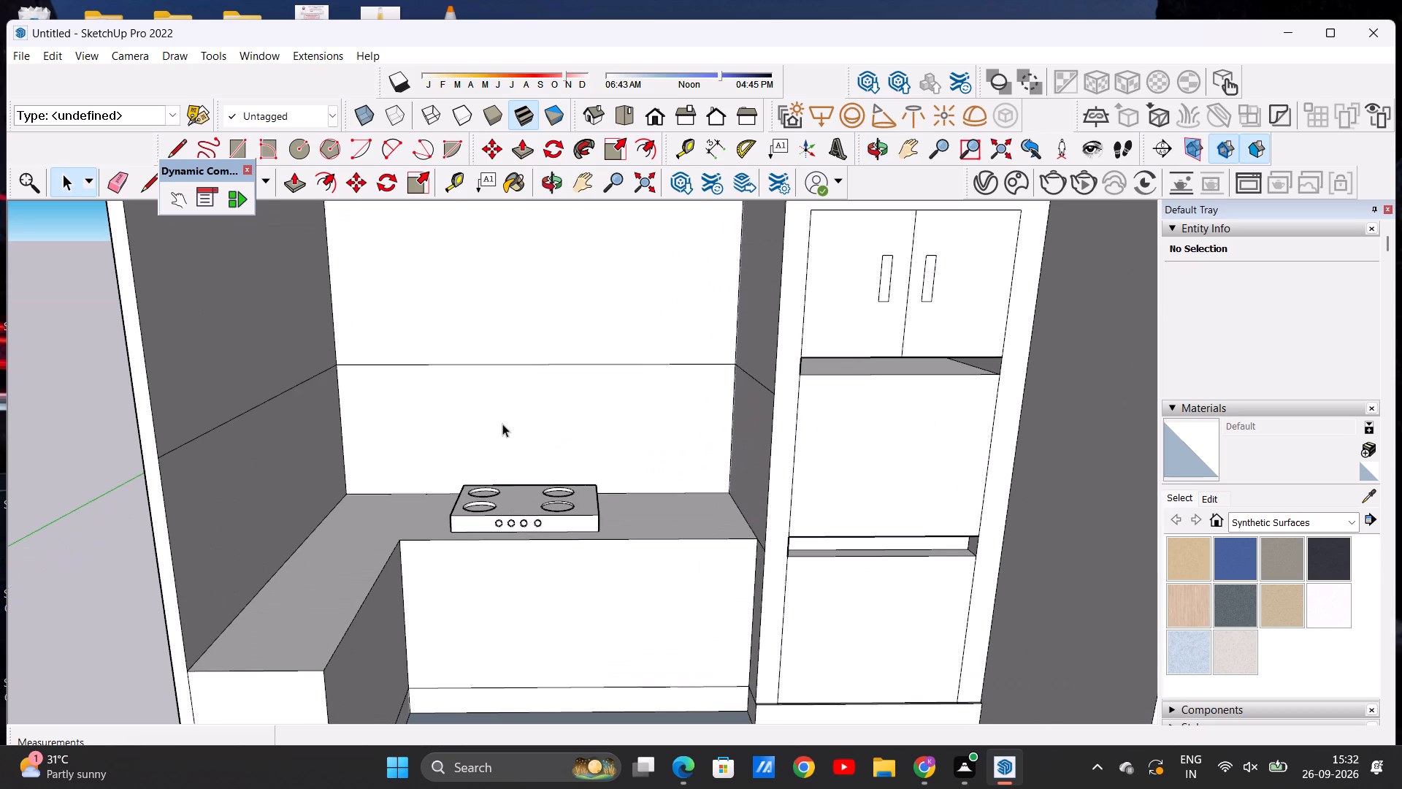
pyautogui.moveTo(502, 424); pyautogui.dragTo(510, 377, button='middle')
pyautogui.scroll(-5, 475, 430)
pyautogui.scroll(4, 537, 389)
pyautogui.scroll(-2, 538, 395)
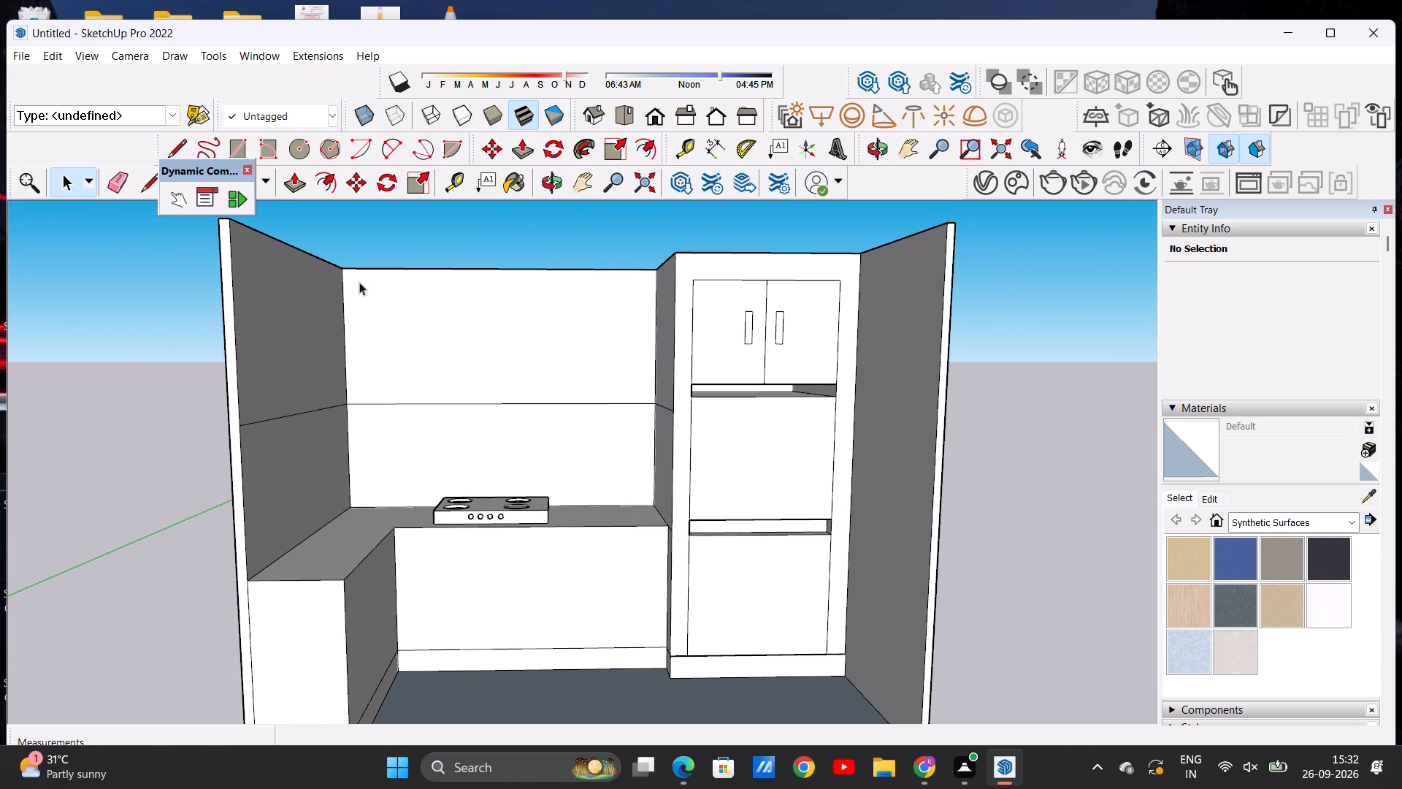
pyautogui.click(231, 148)
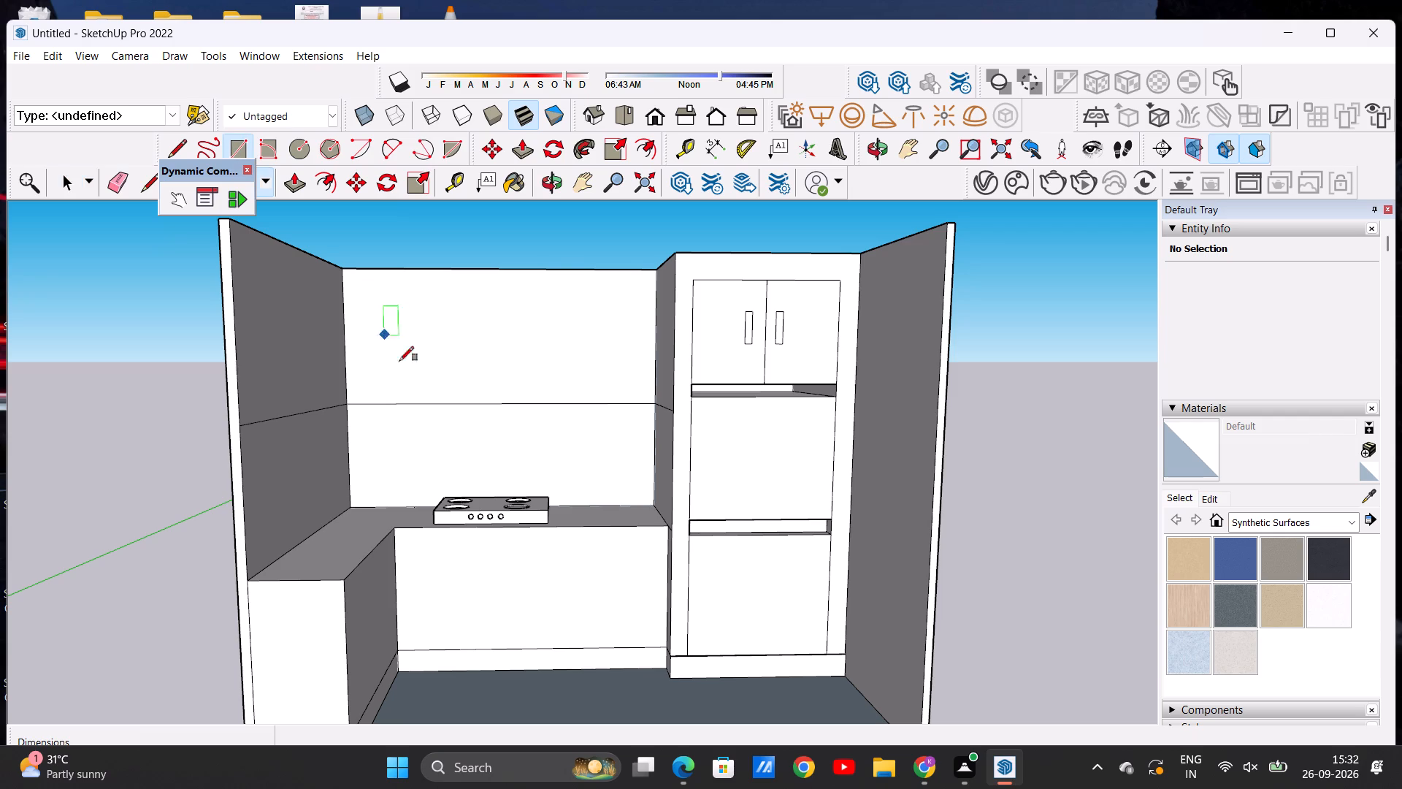
pyautogui.click(440, 401)
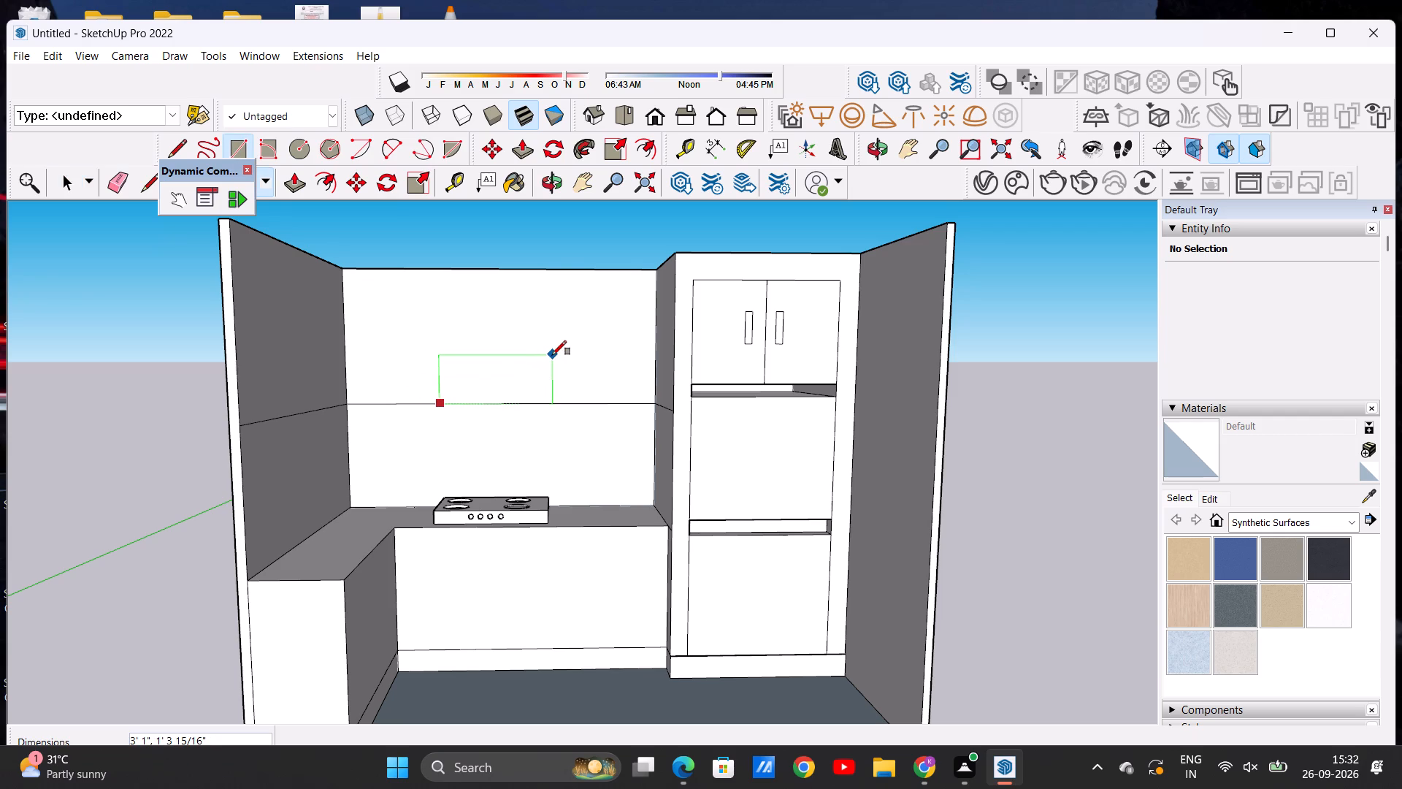
pyautogui.click(551, 352)
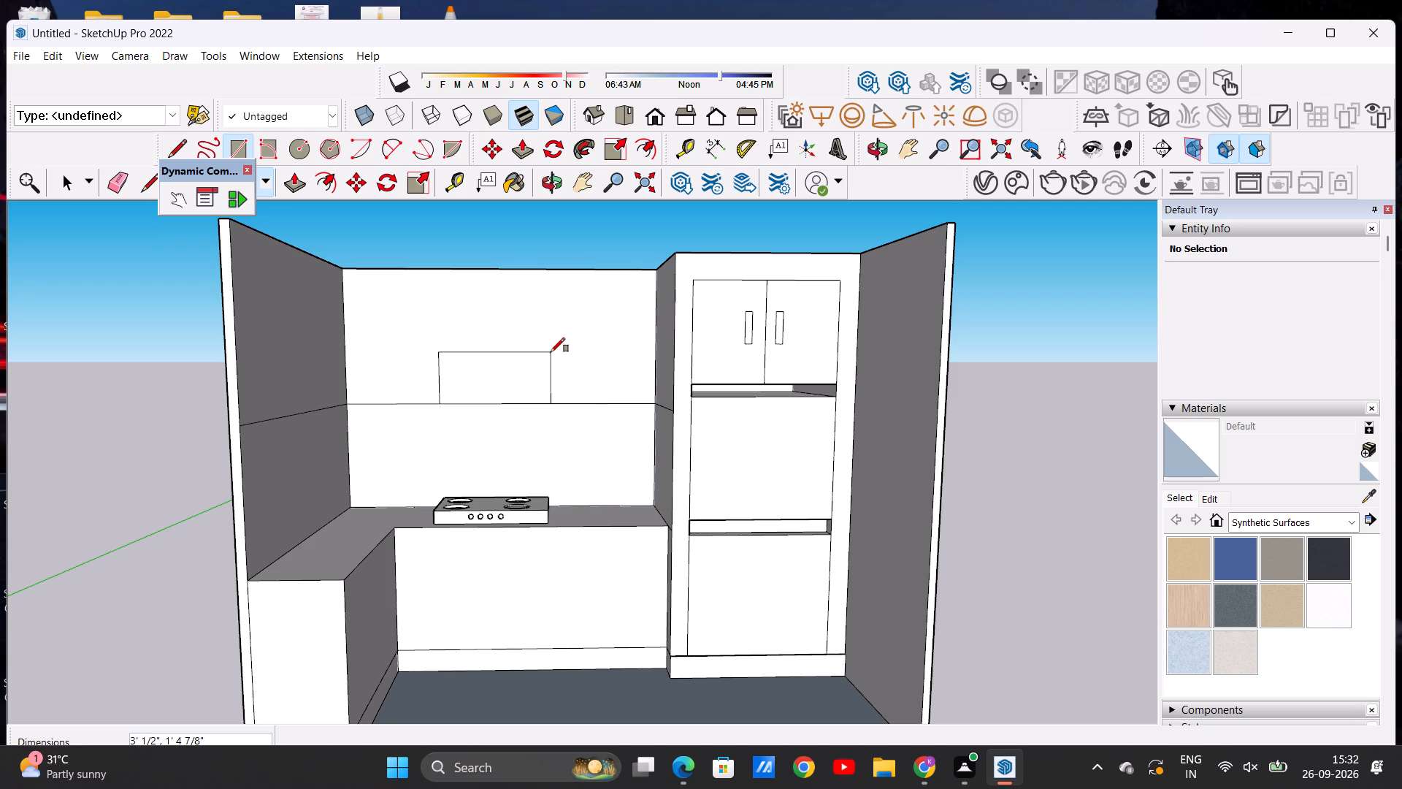
# Draw a second rectangle about 2' 5" by 1' 6" on the wall line, between the first rectangle and the tall unit.
pyautogui.click(567, 399)
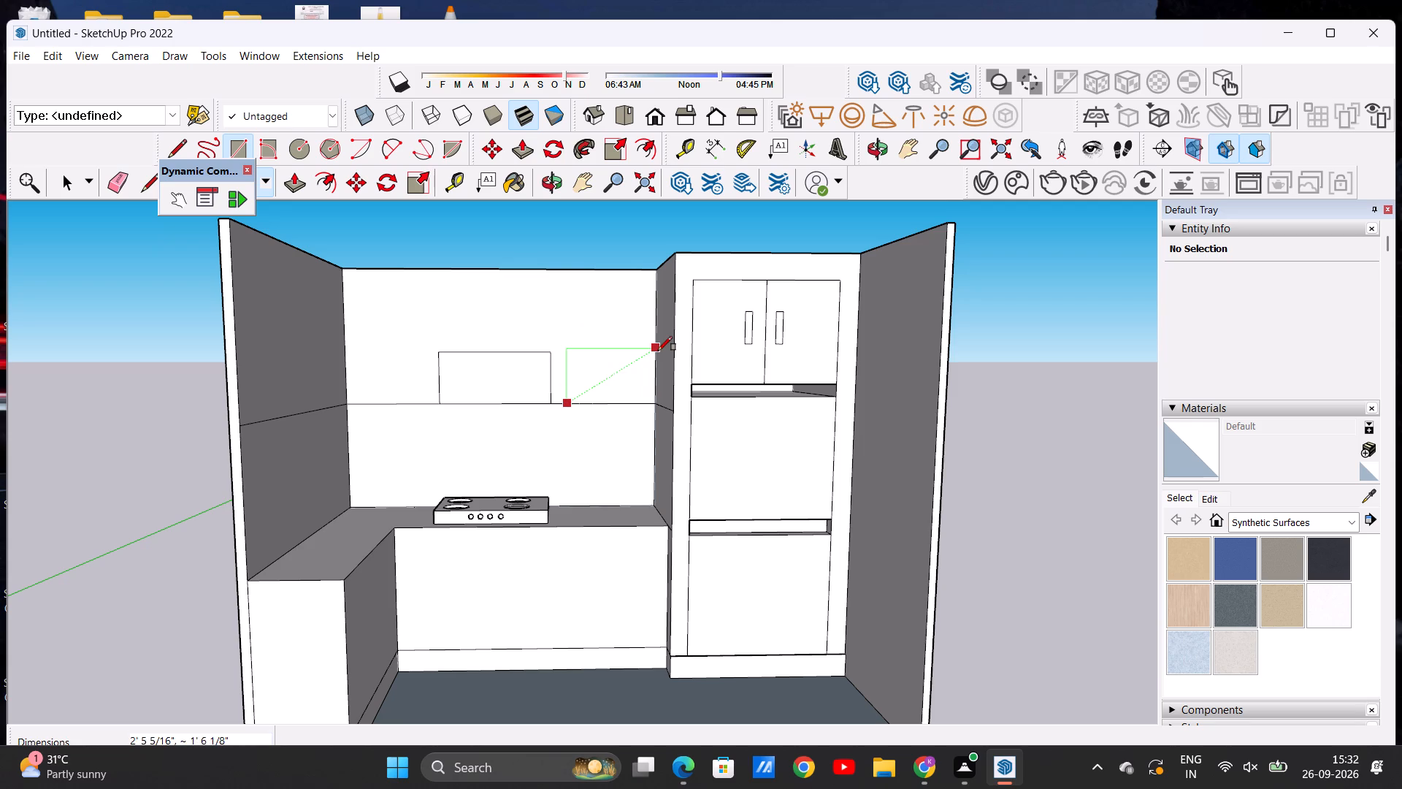
pyautogui.click(658, 351)
pyautogui.press('space')
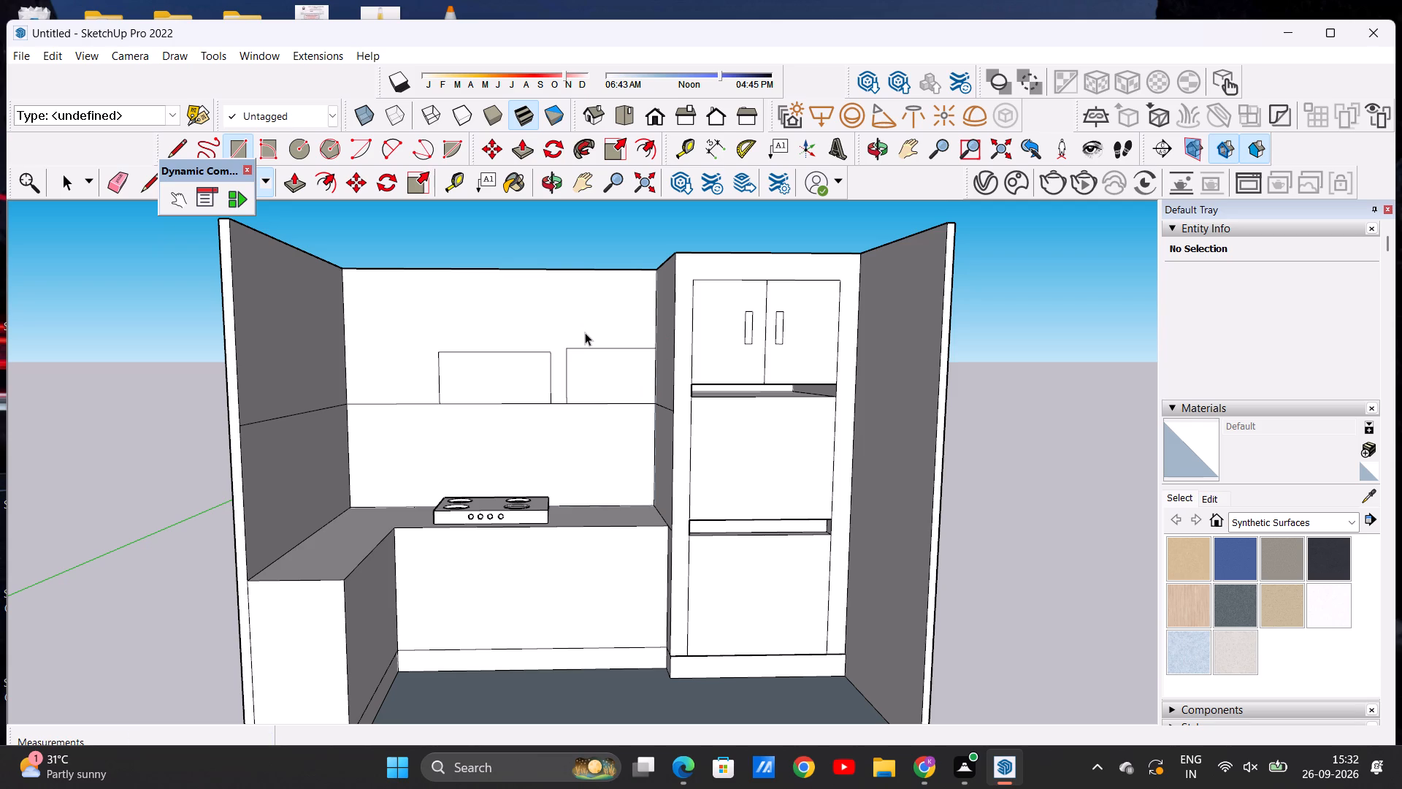
# Offset the outline of the rectangle beside the tall unit inward to form a narrow frame.
pyautogui.scroll(3, 606, 384)
pyautogui.scroll(-5, 606, 384)
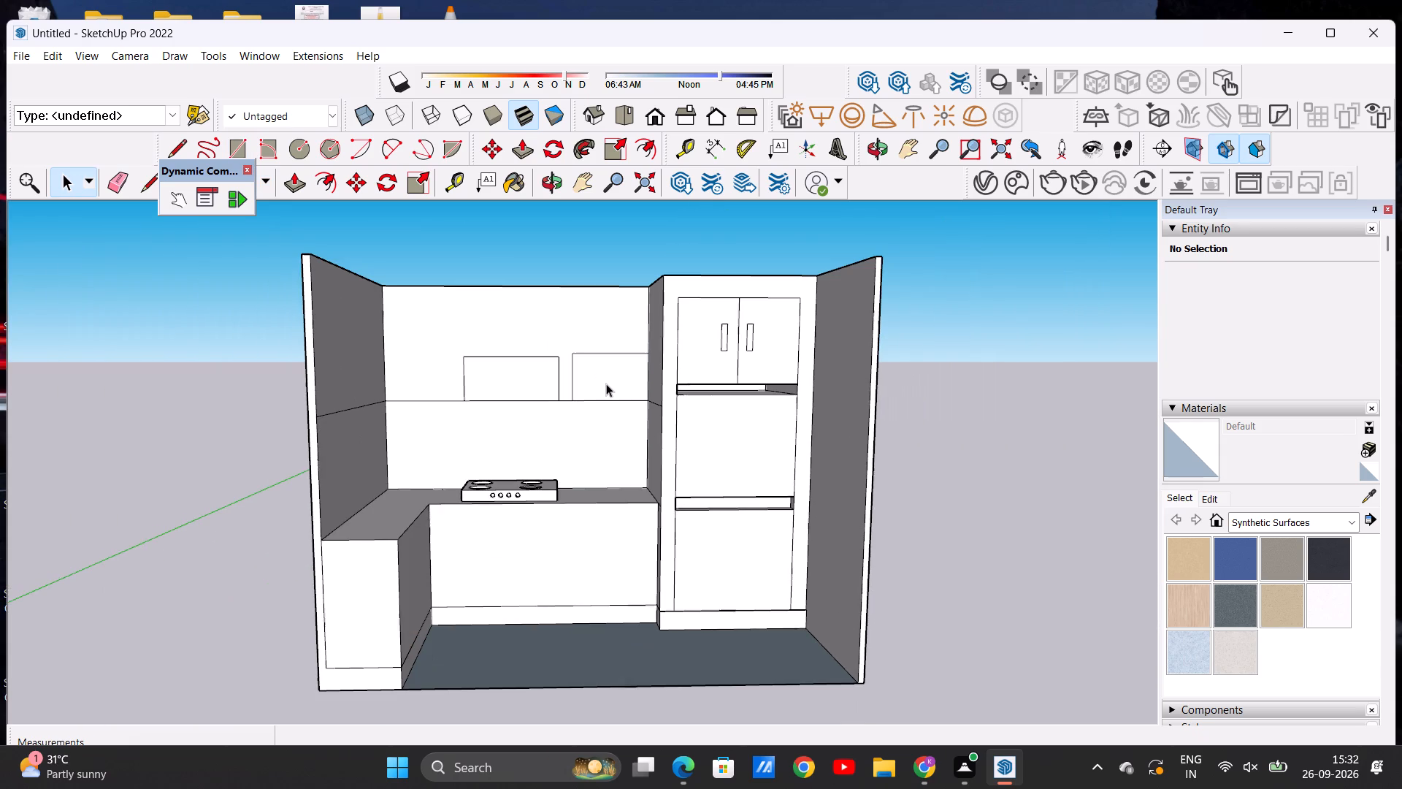
pyautogui.click(325, 180)
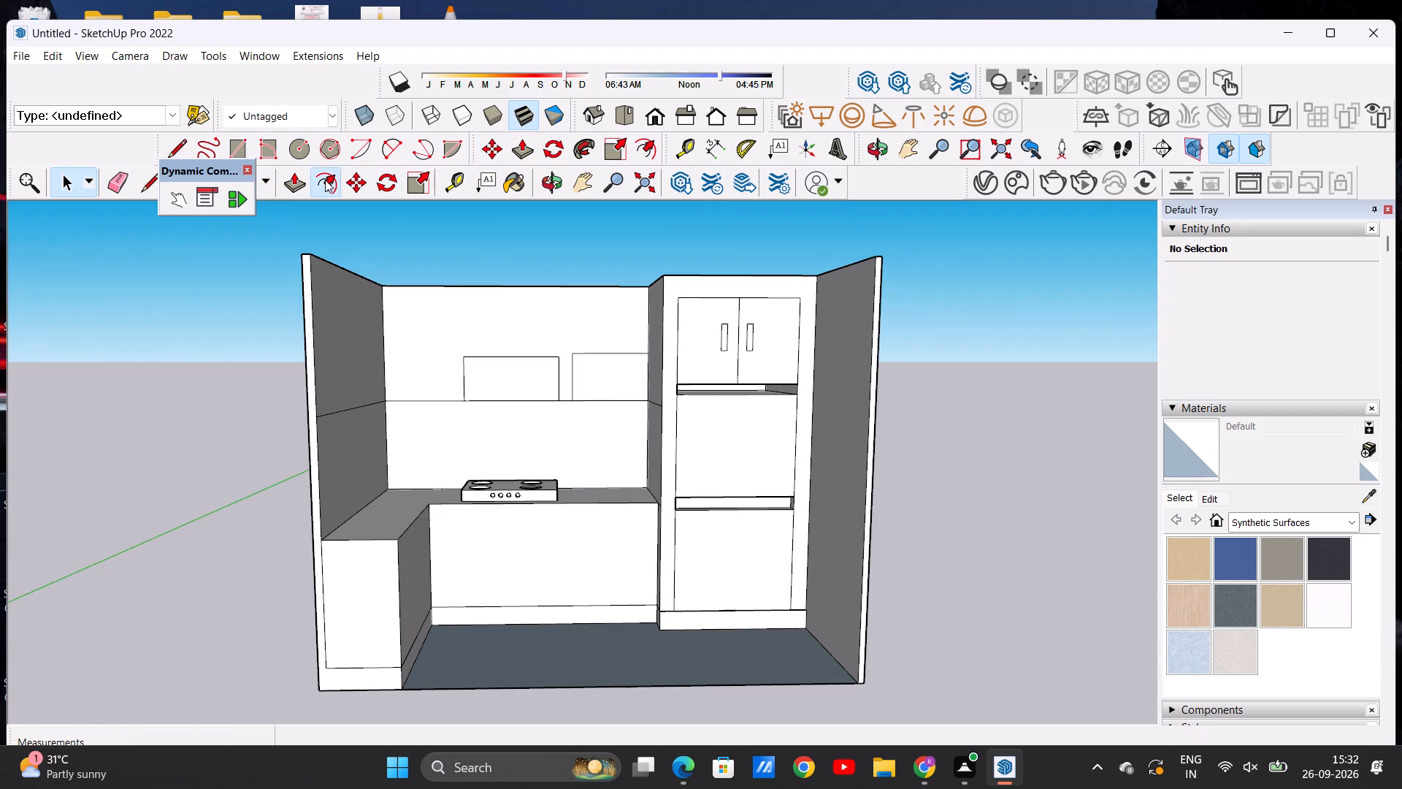
pyautogui.scroll(5, 614, 370)
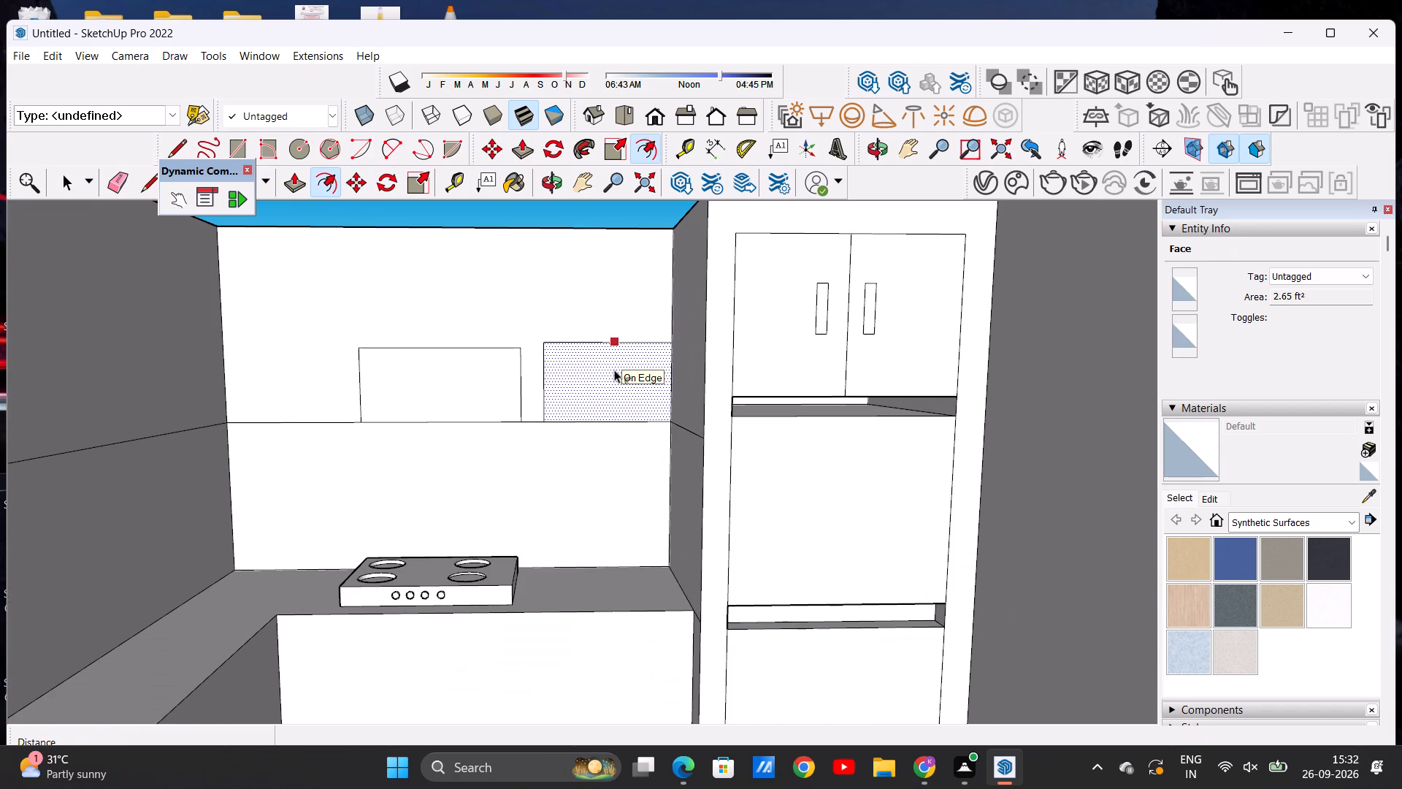
pyautogui.click(614, 370)
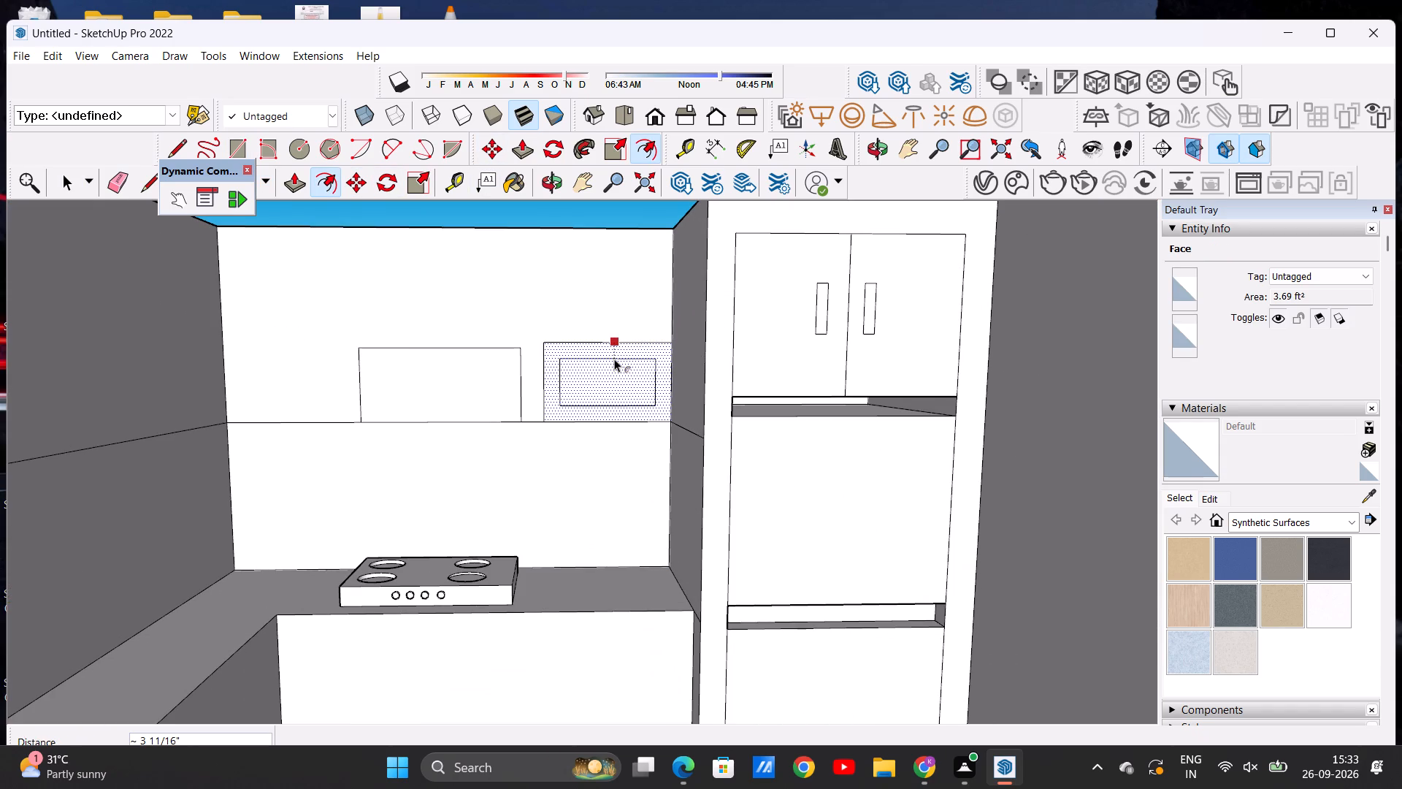
pyautogui.click(614, 357)
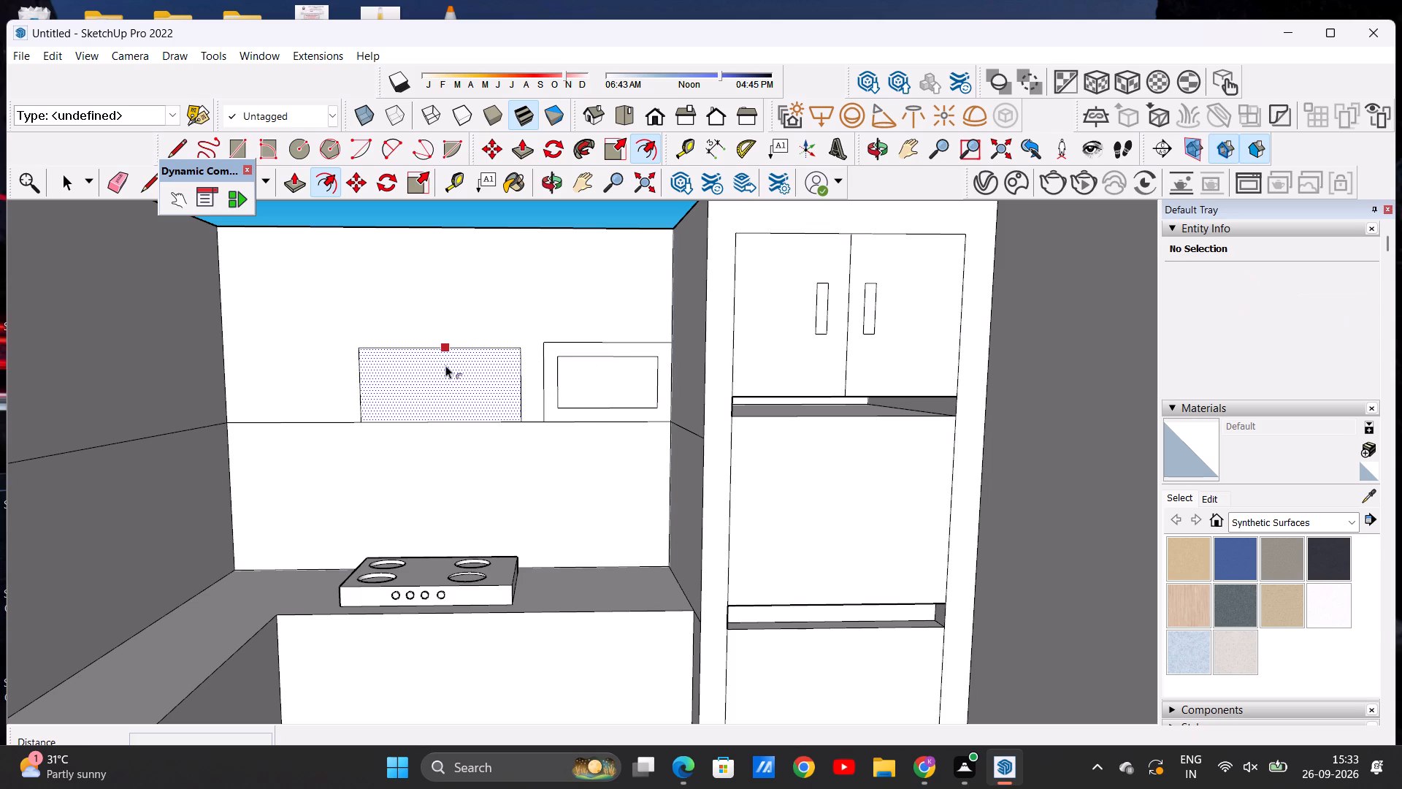
pyautogui.press('space')
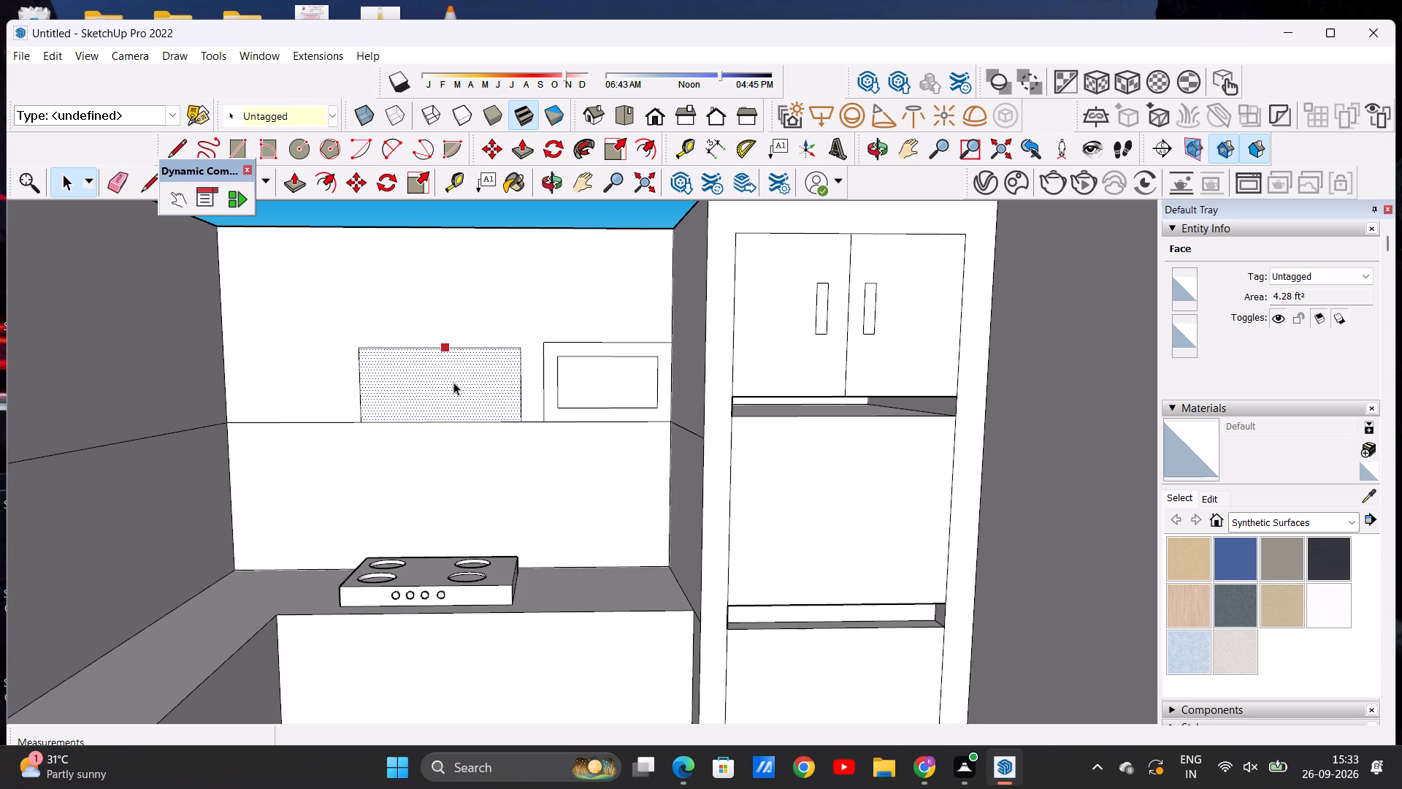
pyautogui.press('space')
pyautogui.press('space')
# Examine the new wall rectangles above the hob within the whole kitchen from the front.
pyautogui.scroll(-8, 454, 380)
pyautogui.click(521, 648)
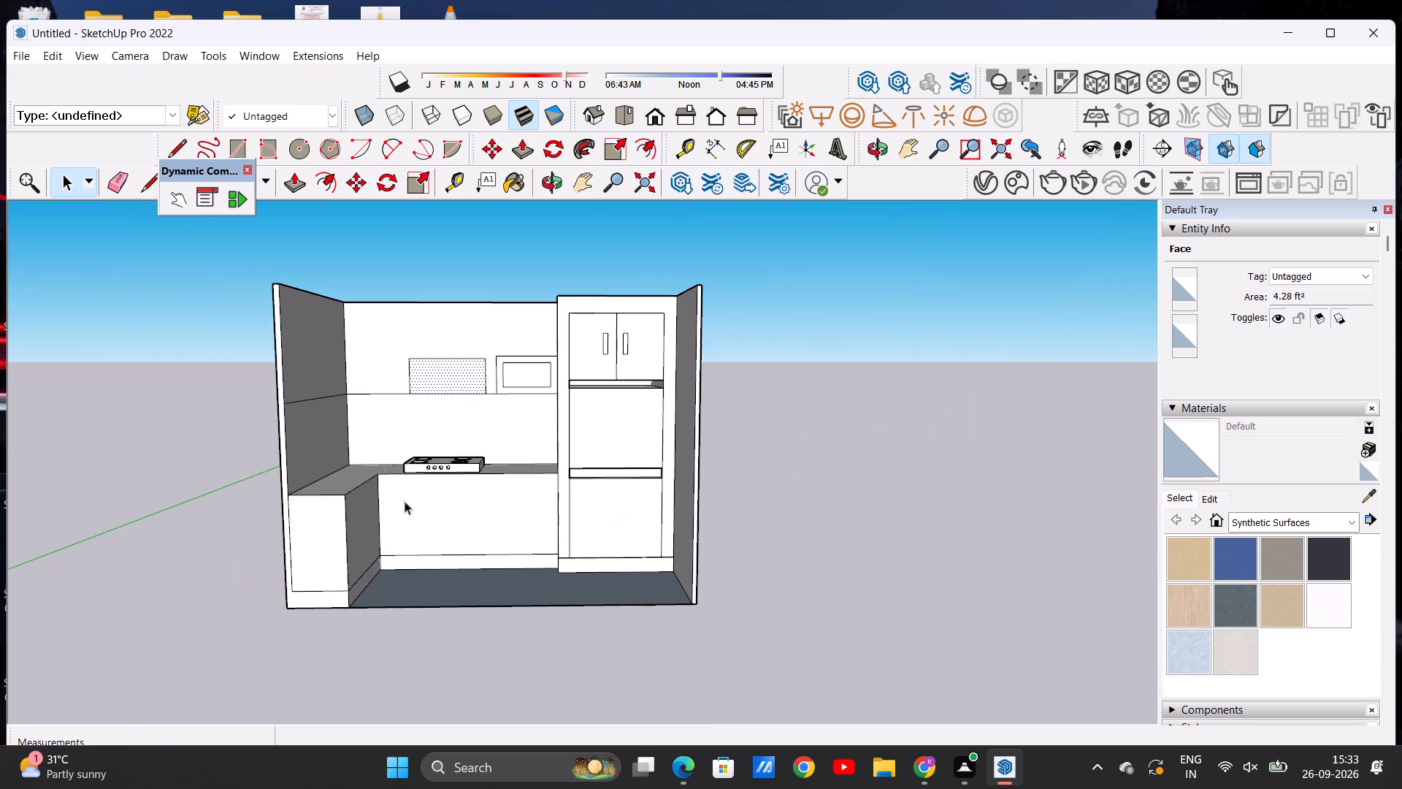
pyautogui.scroll(5, 467, 373)
pyautogui.scroll(-5, 467, 373)
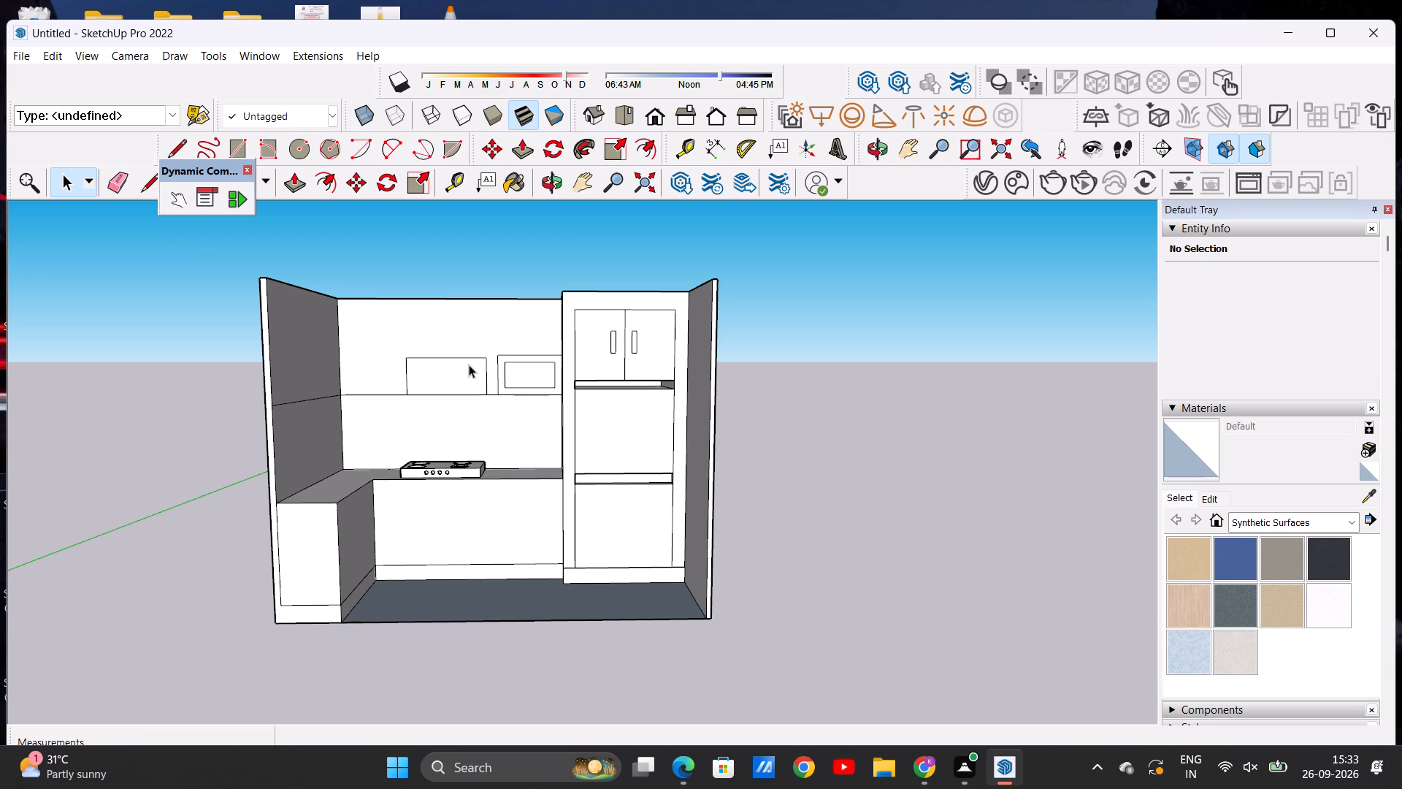
pyautogui.scroll(-1, 469, 365)
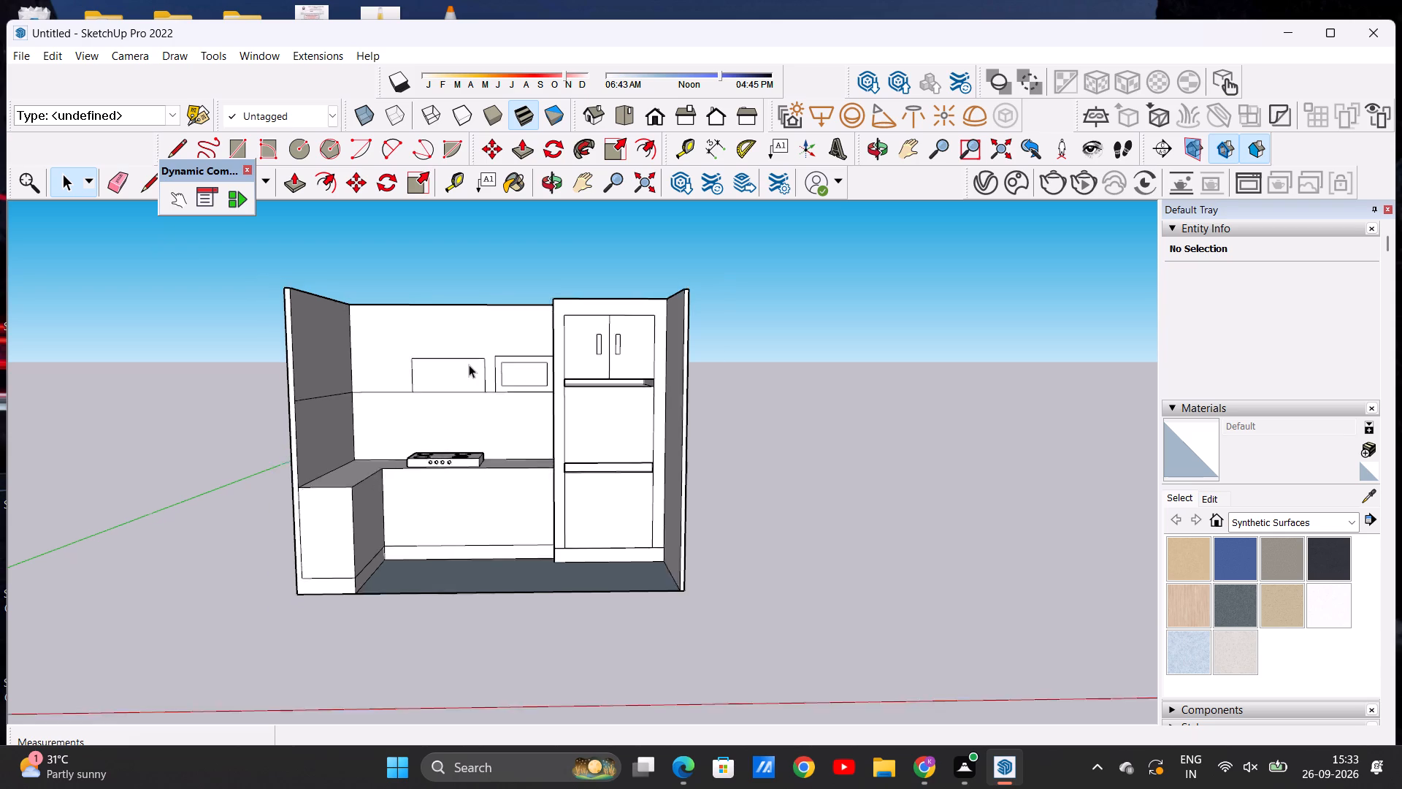
pyautogui.scroll(-2, 469, 365)
pyautogui.scroll(4, 464, 384)
pyautogui.scroll(-2, 460, 382)
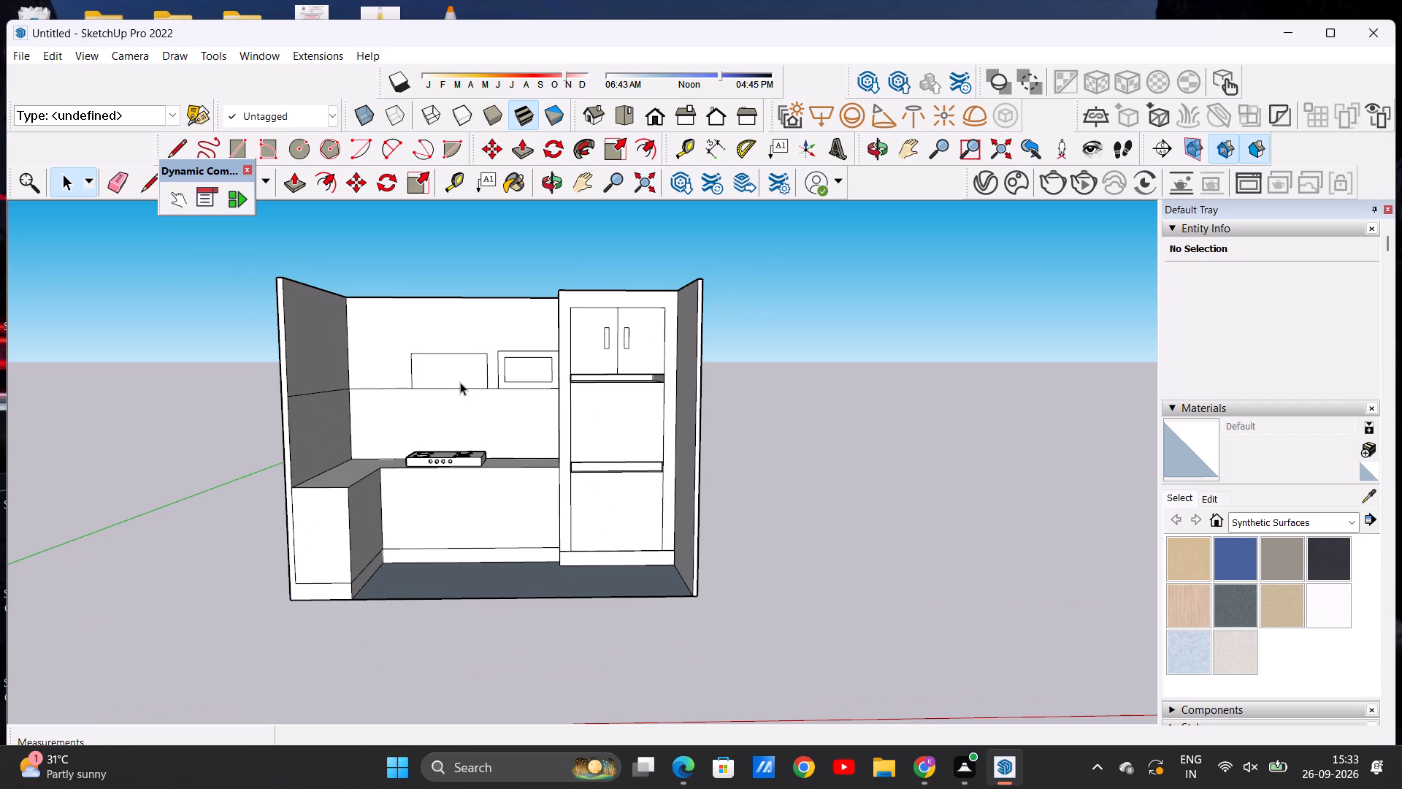
pyautogui.scroll(4, 435, 382)
pyautogui.scroll(-2, 462, 382)
# Push/Pull the plain rectangle above the hob out 1' 8" from the back wall.
pyautogui.moveTo(438, 399); pyautogui.dragTo(478, 419, button='middle')
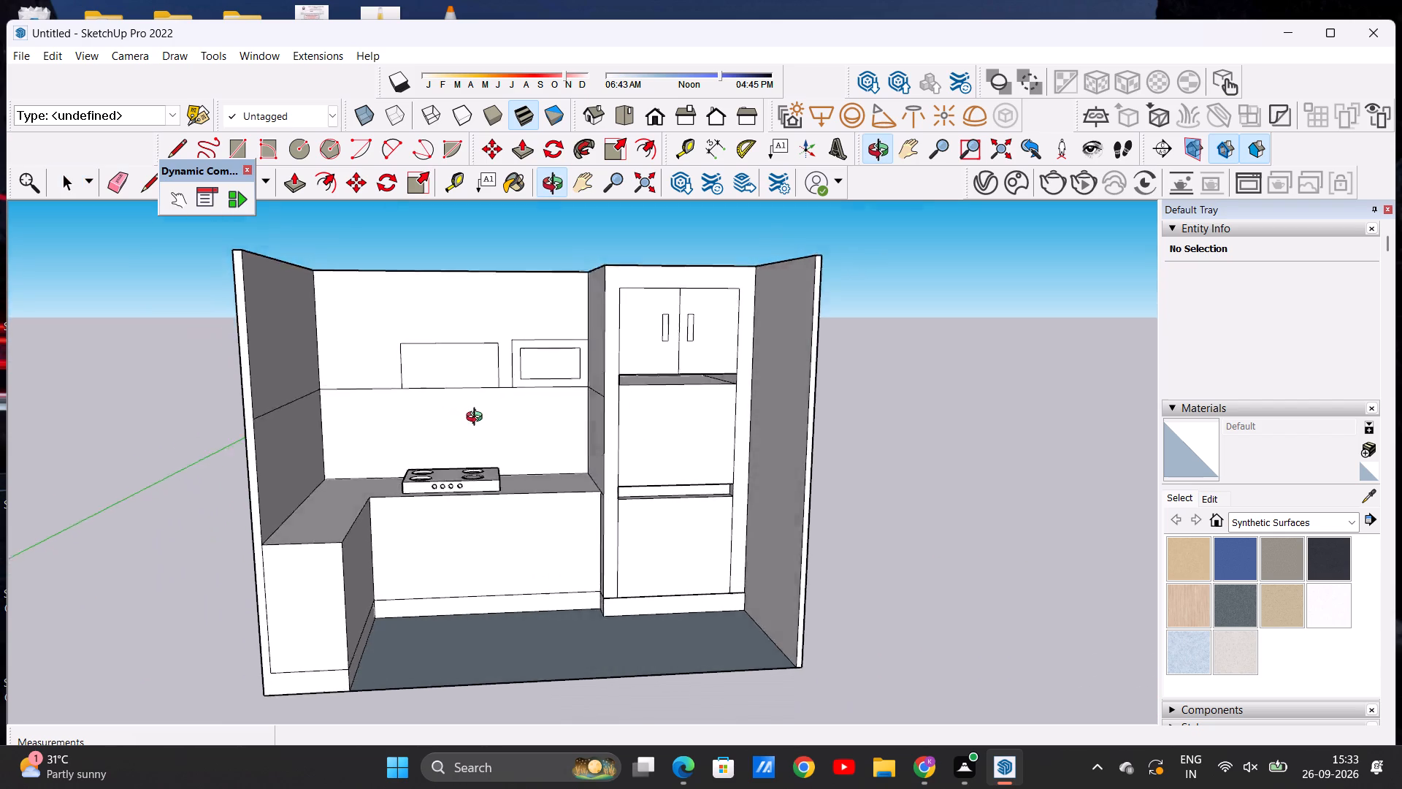
pyautogui.moveTo(478, 419); pyautogui.dragTo(513, 508, button='middle')
pyautogui.click(289, 187)
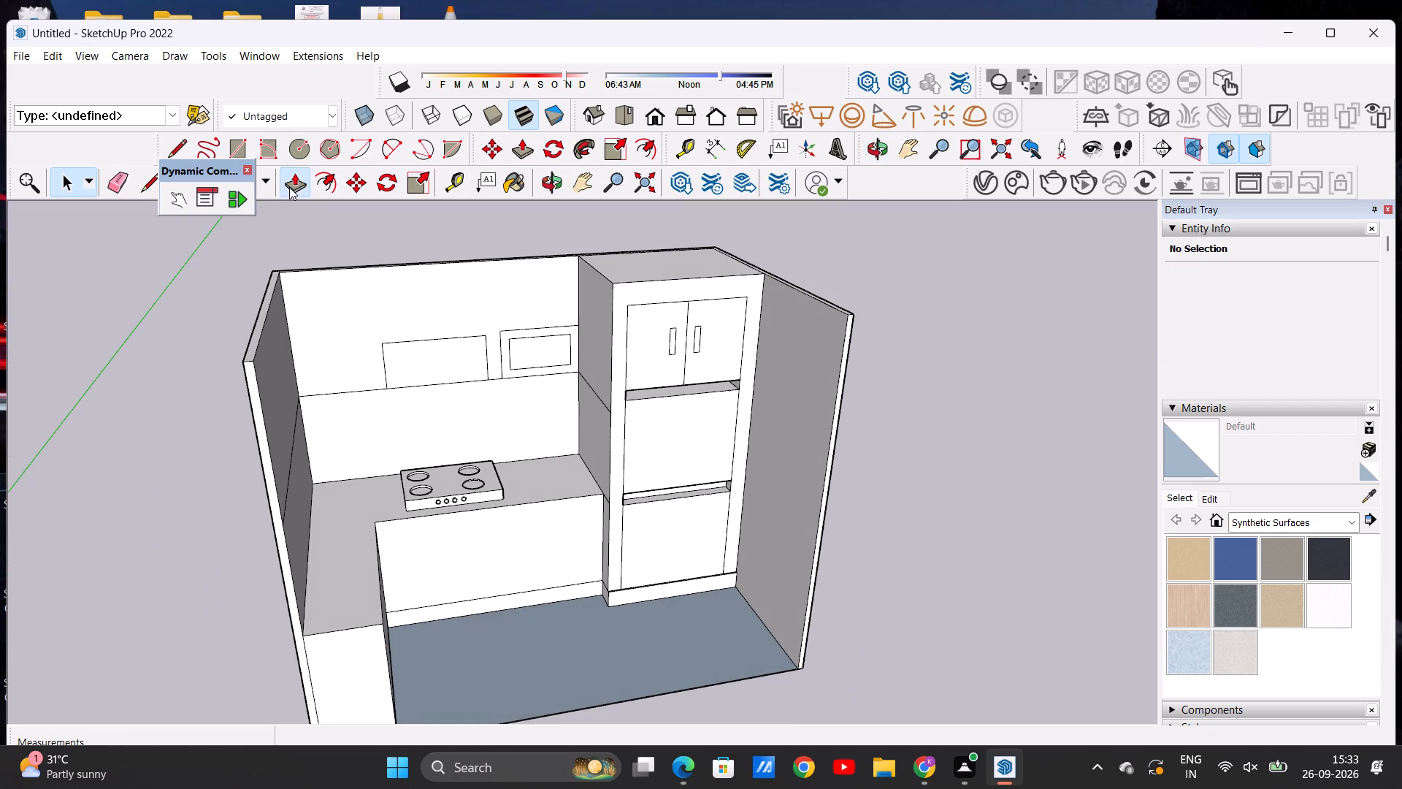
pyautogui.moveTo(380, 389); pyautogui.dragTo(464, 389, button='middle')
pyautogui.scroll(2, 401, 362)
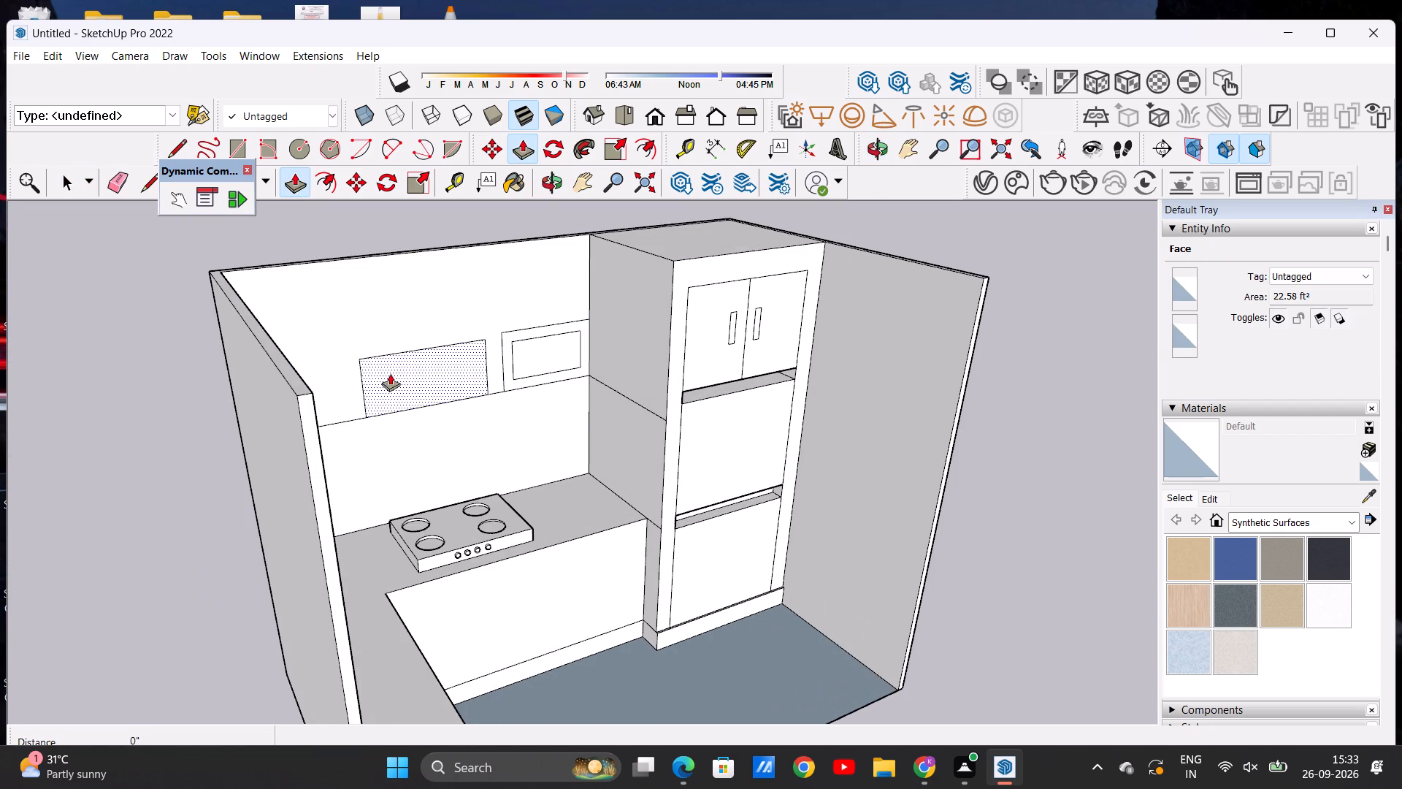
pyautogui.click(390, 373)
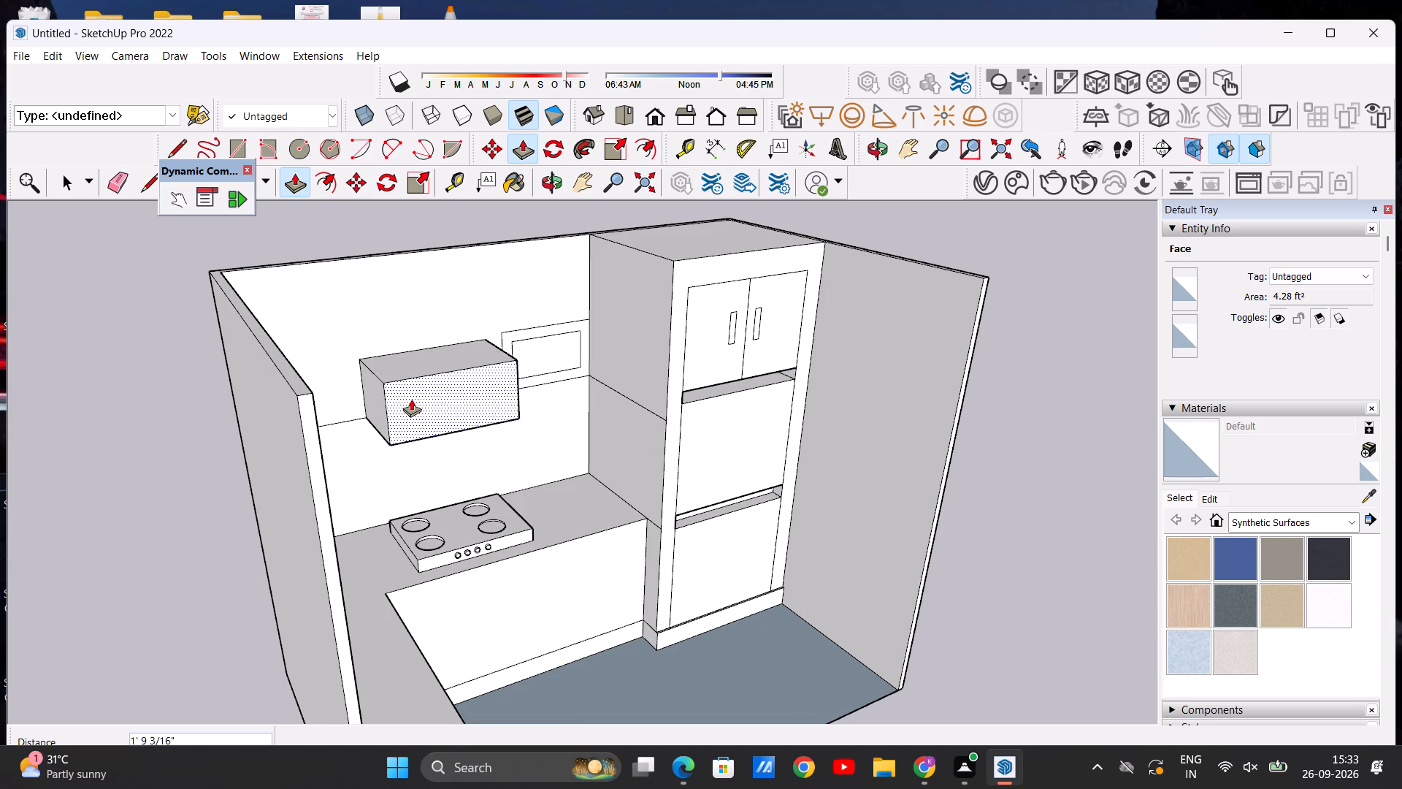
pyautogui.click(411, 399)
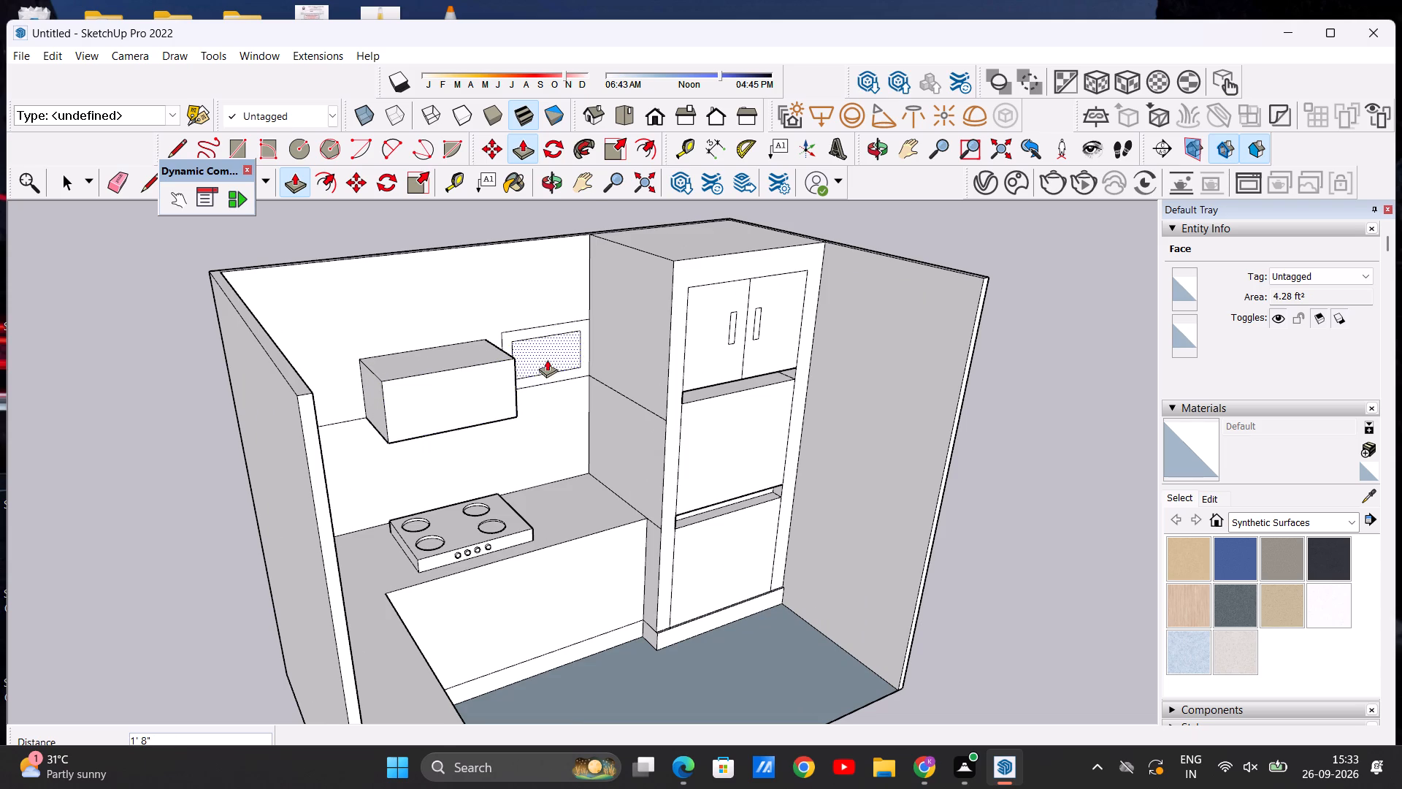
# Push/Pull the frame beside the tall unit out 10 3/4", leaving its inner rectangle as an open recess.
pyautogui.scroll(5, 575, 348)
pyautogui.click(592, 327)
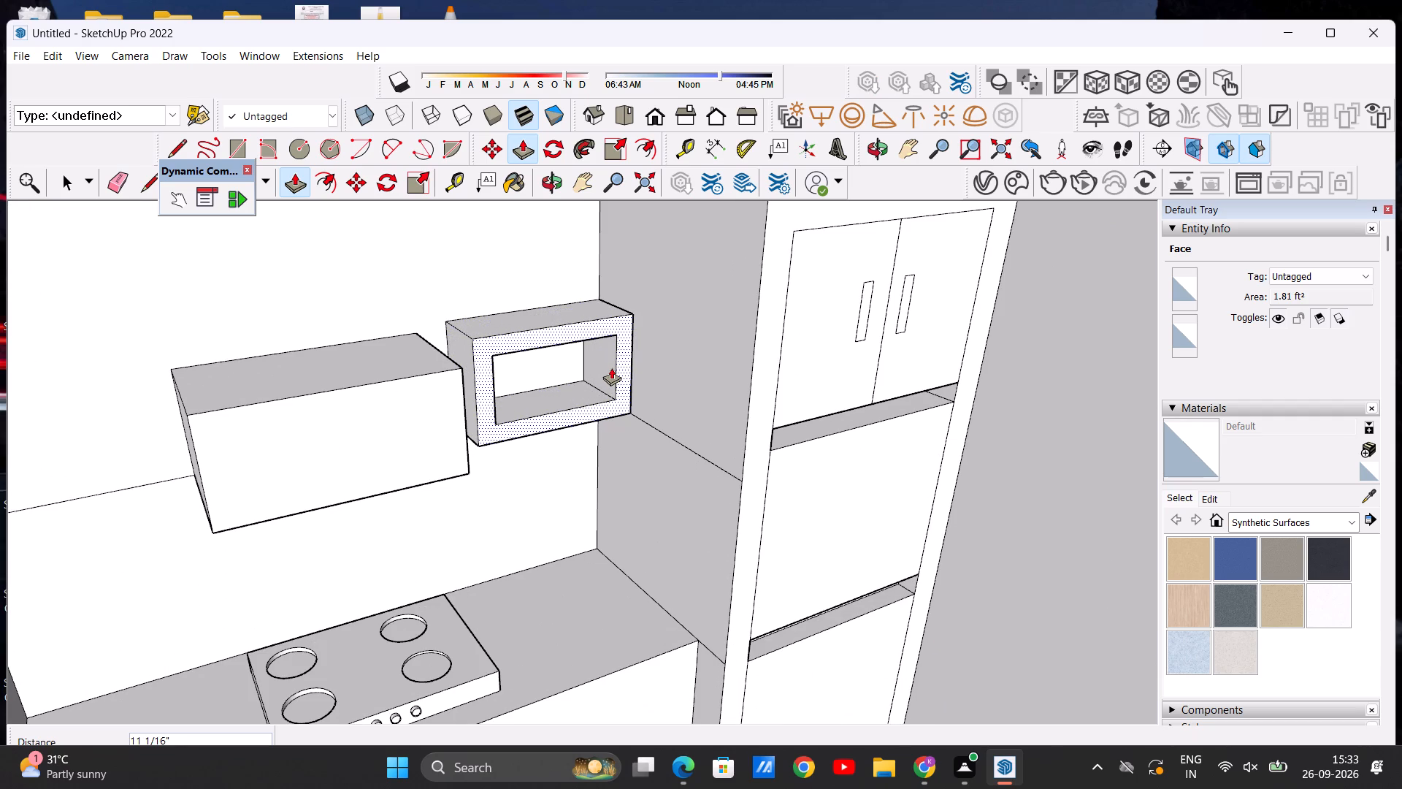
pyautogui.click(611, 365)
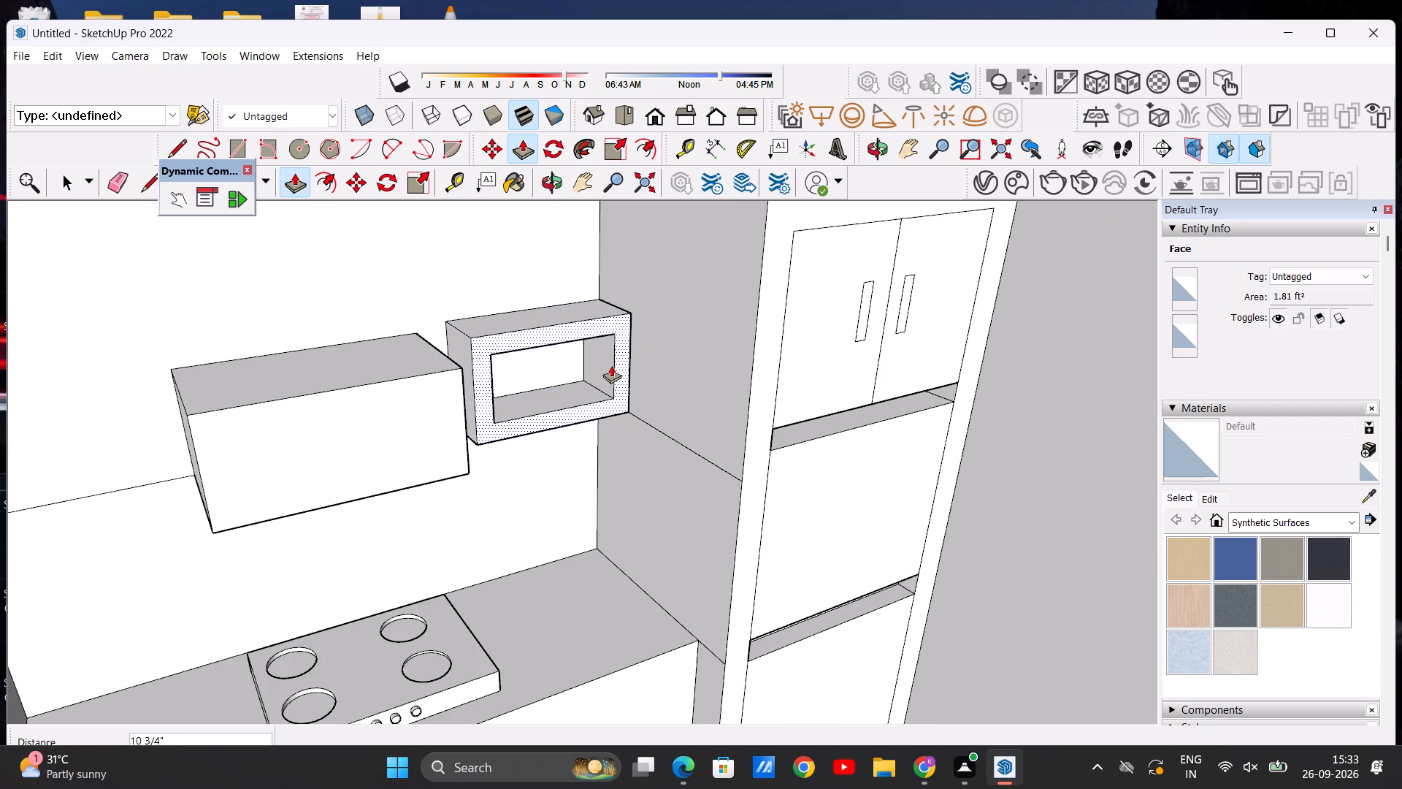
pyautogui.press('space')
# Examine the box above the hob and the open framed unit beside it from the front at close range.
pyautogui.scroll(-3, 495, 321)
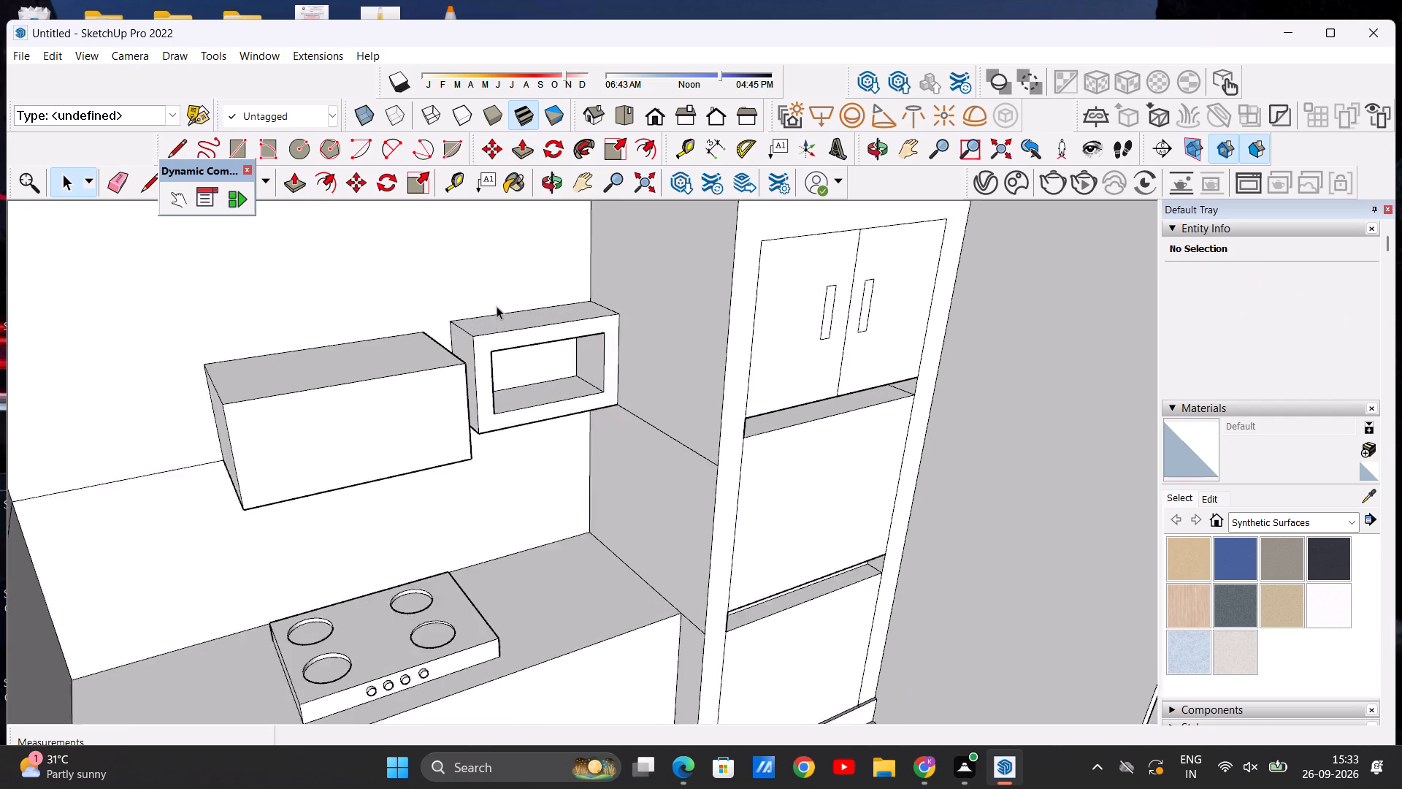
pyautogui.scroll(-4, 497, 306)
pyautogui.moveTo(489, 403); pyautogui.dragTo(390, 331, button='middle')
pyautogui.moveTo(460, 357); pyautogui.dragTo(429, 354, button='middle')
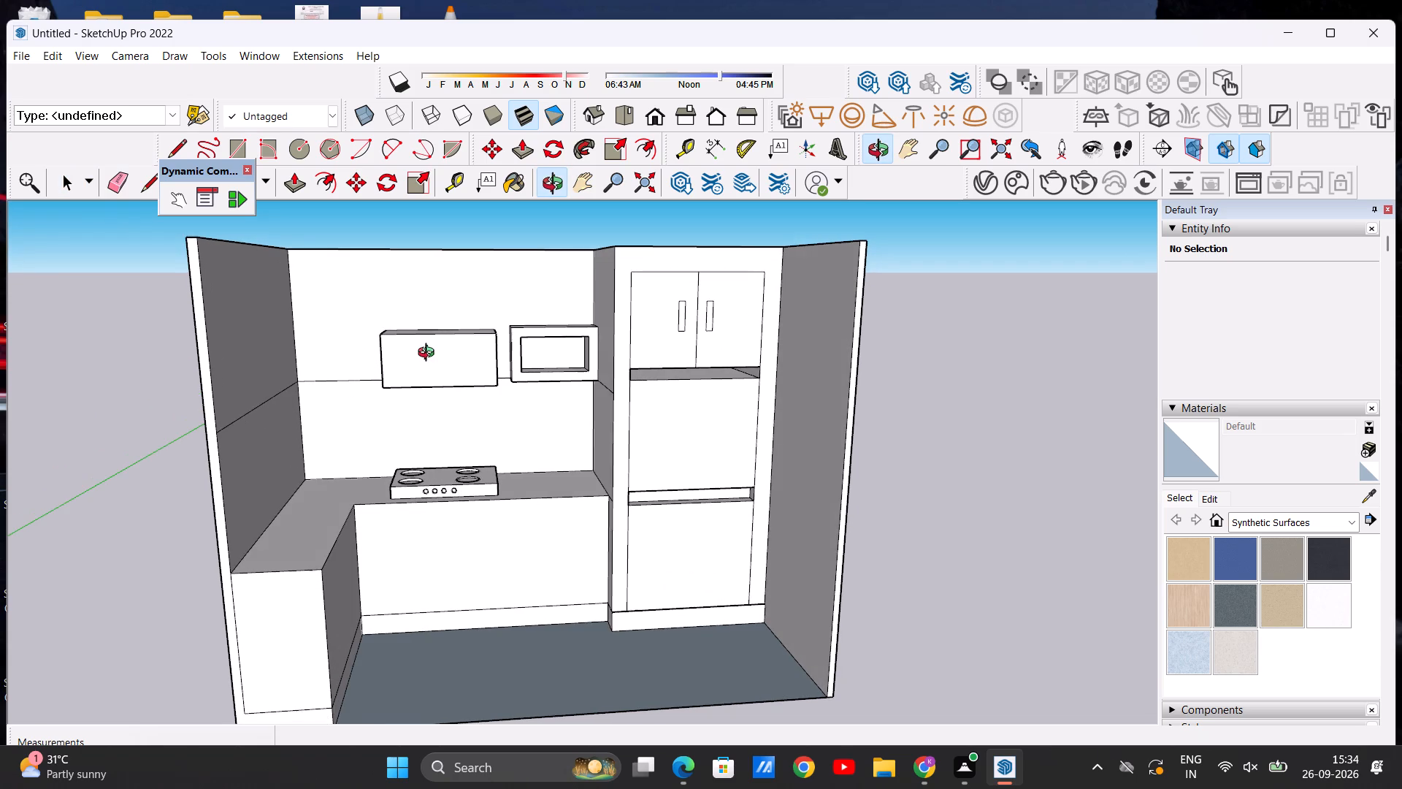
pyautogui.moveTo(429, 354); pyautogui.dragTo(442, 376, button='middle')
pyautogui.scroll(5, 440, 374)
pyautogui.moveTo(445, 397); pyautogui.dragTo(446, 335, button='middle')
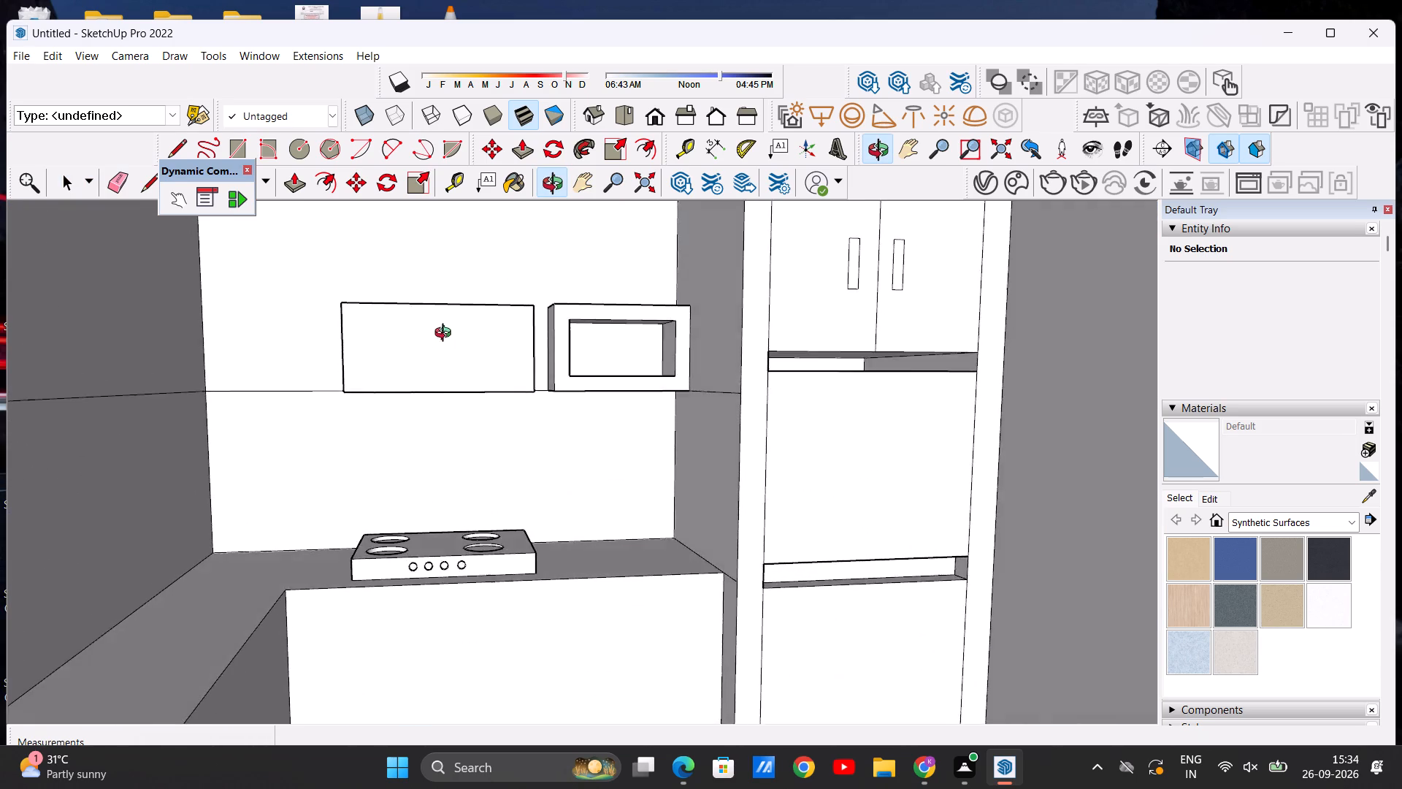
pyautogui.moveTo(446, 335); pyautogui.dragTo(438, 339, button='middle')
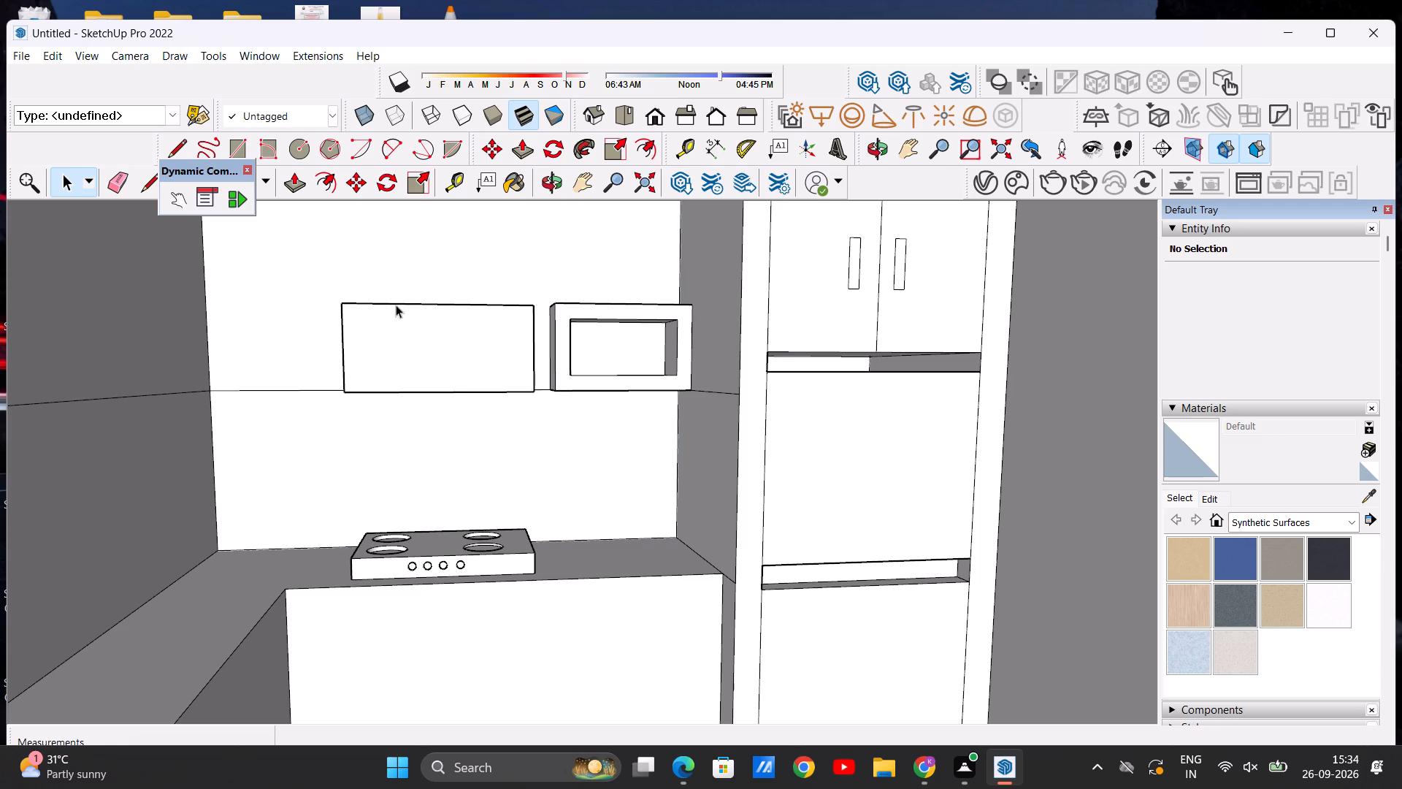
pyautogui.scroll(-2, 427, 313)
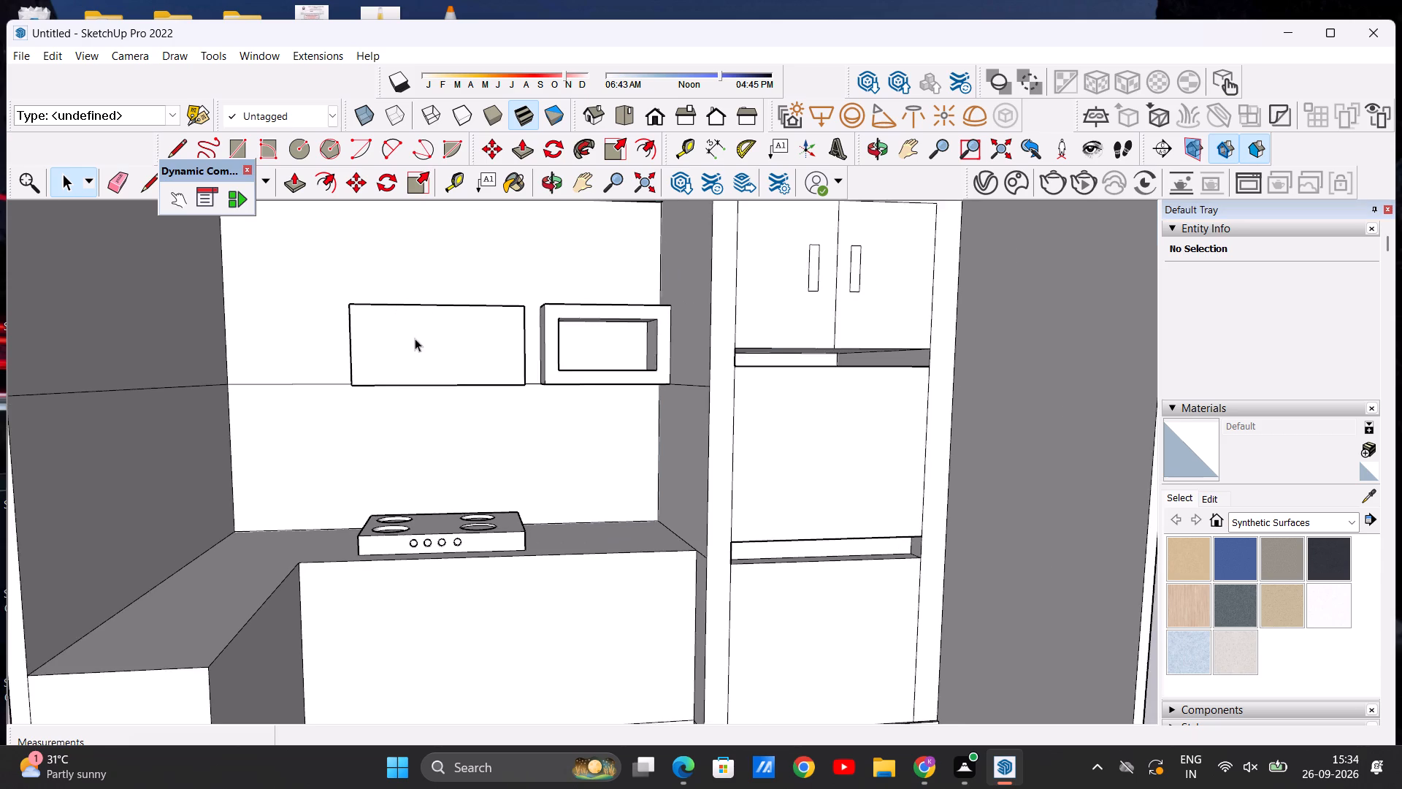
# Examine the whole kitchen with its new wall units from the front, raised and side angles.
pyautogui.moveTo(418, 343); pyautogui.dragTo(432, 395, button='middle')
pyautogui.scroll(-6, 432, 395)
pyautogui.scroll(1, 432, 395)
pyautogui.scroll(-3, 432, 402)
pyautogui.moveTo(444, 394); pyautogui.dragTo(400, 465, button='middle')
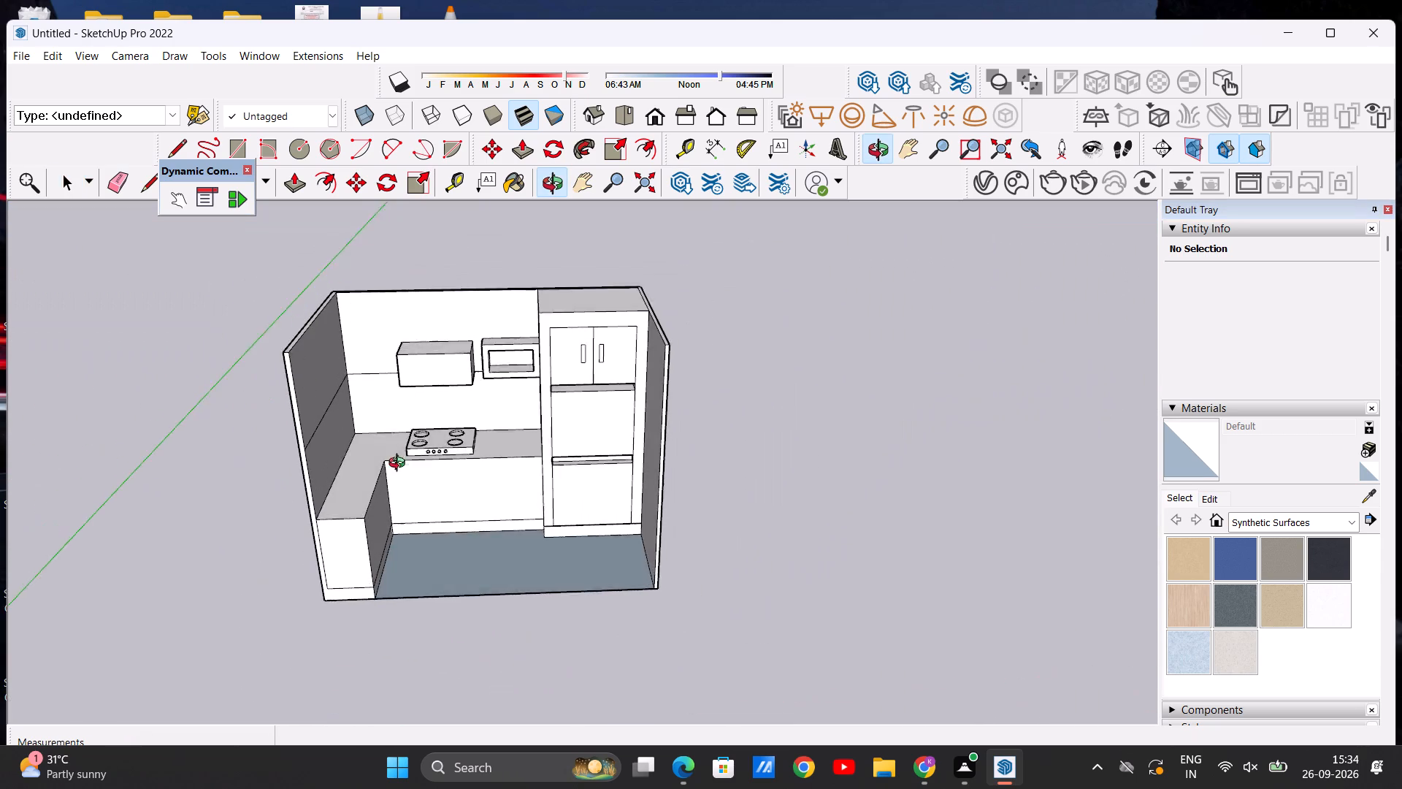
pyautogui.moveTo(400, 465); pyautogui.dragTo(407, 376, button='middle')
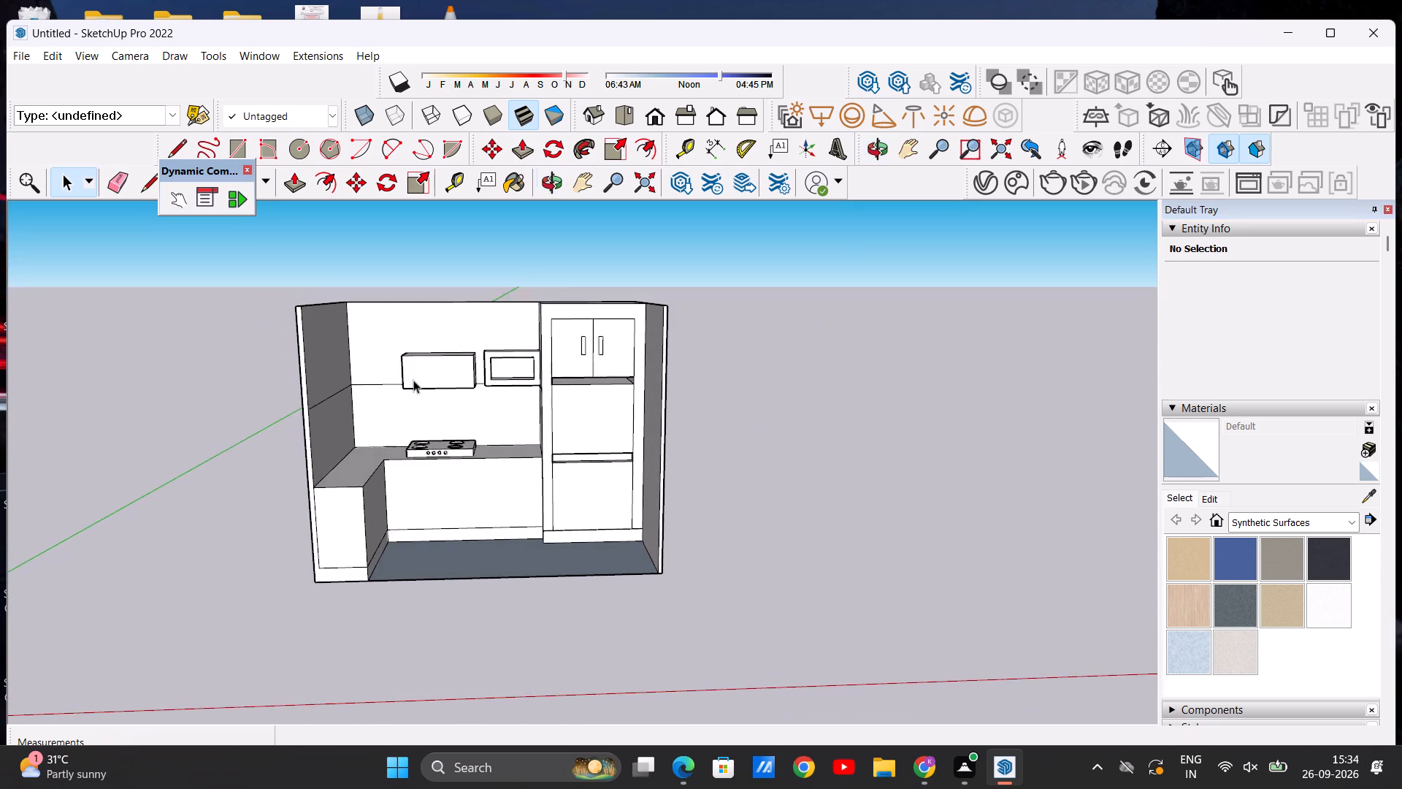
pyautogui.scroll(5, 460, 379)
pyautogui.scroll(-4, 456, 383)
pyautogui.moveTo(445, 433); pyautogui.dragTo(464, 396, button='middle')
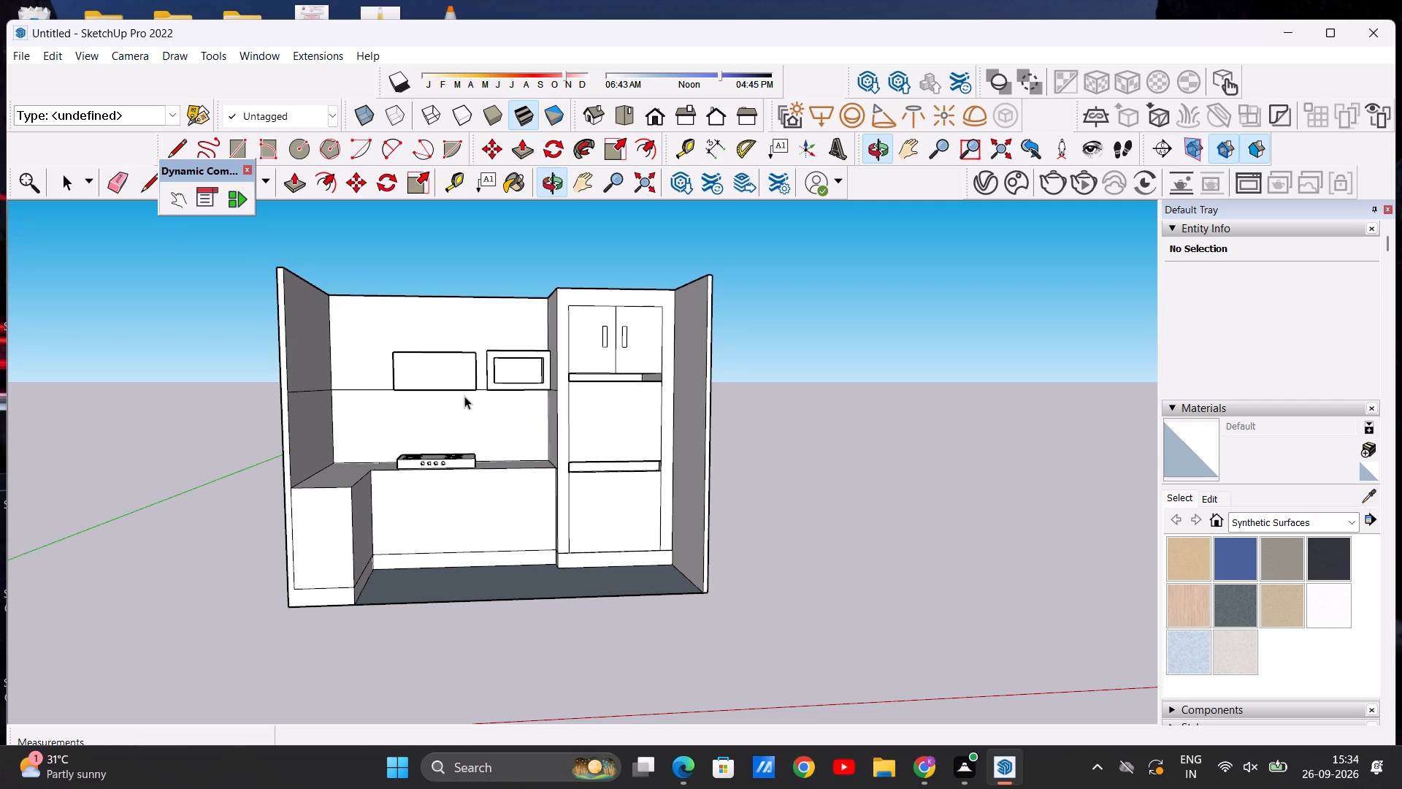
pyautogui.scroll(-2, 458, 396)
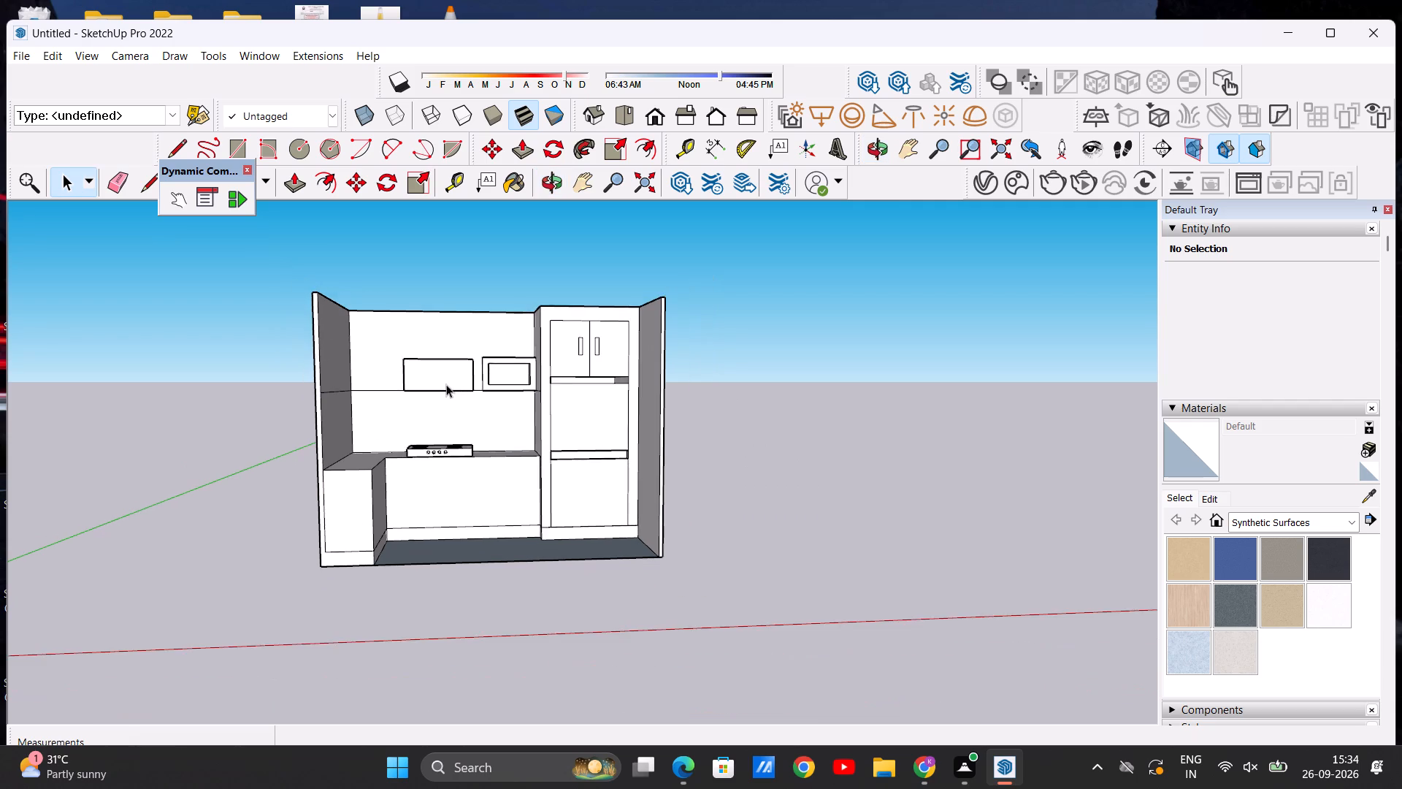
pyautogui.moveTo(446, 384); pyautogui.dragTo(419, 443, button='middle')
pyautogui.scroll(2, 422, 357)
pyautogui.moveTo(394, 438); pyautogui.dragTo(415, 544, button='middle')
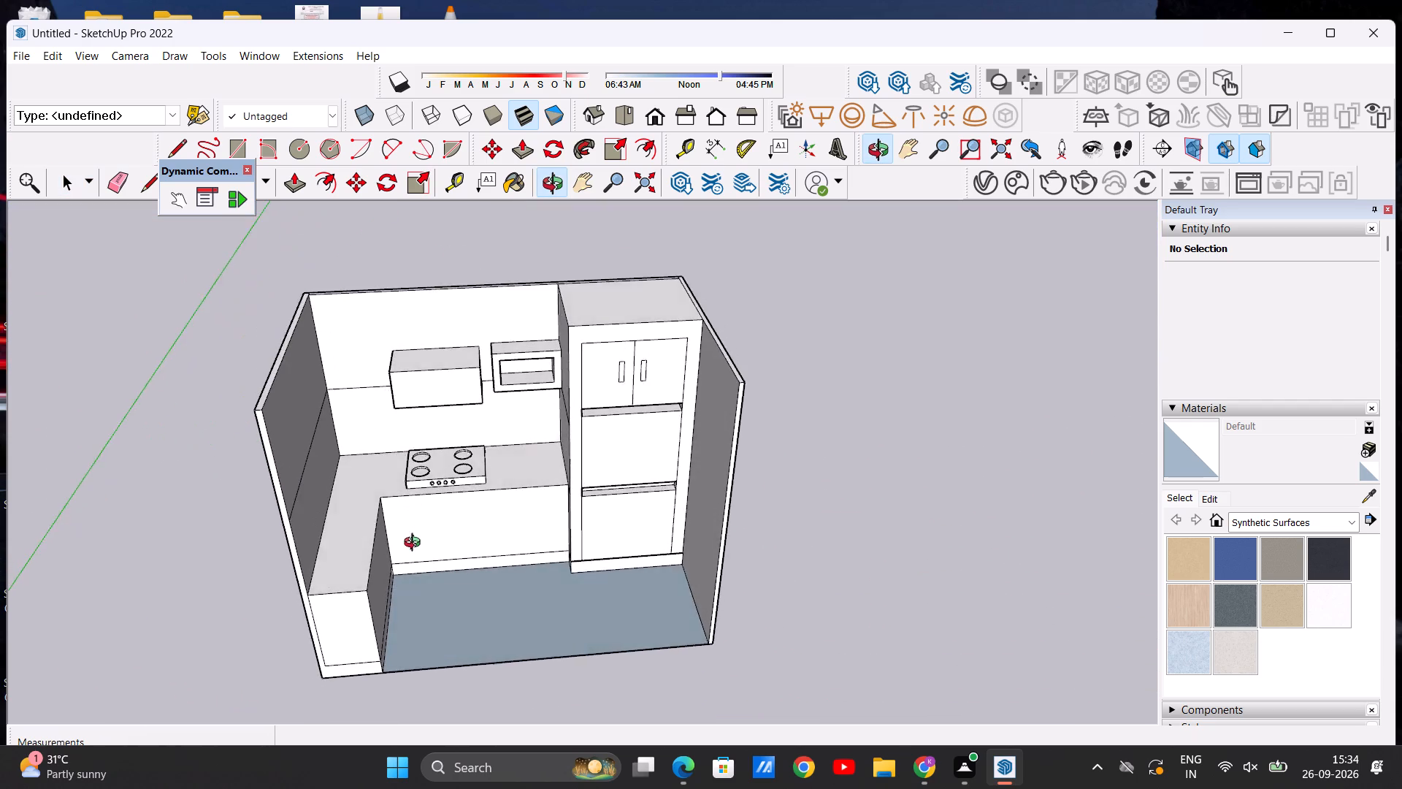
pyautogui.moveTo(415, 544); pyautogui.dragTo(417, 438, button='middle')
pyautogui.moveTo(482, 530); pyautogui.dragTo(253, 556, button='middle')
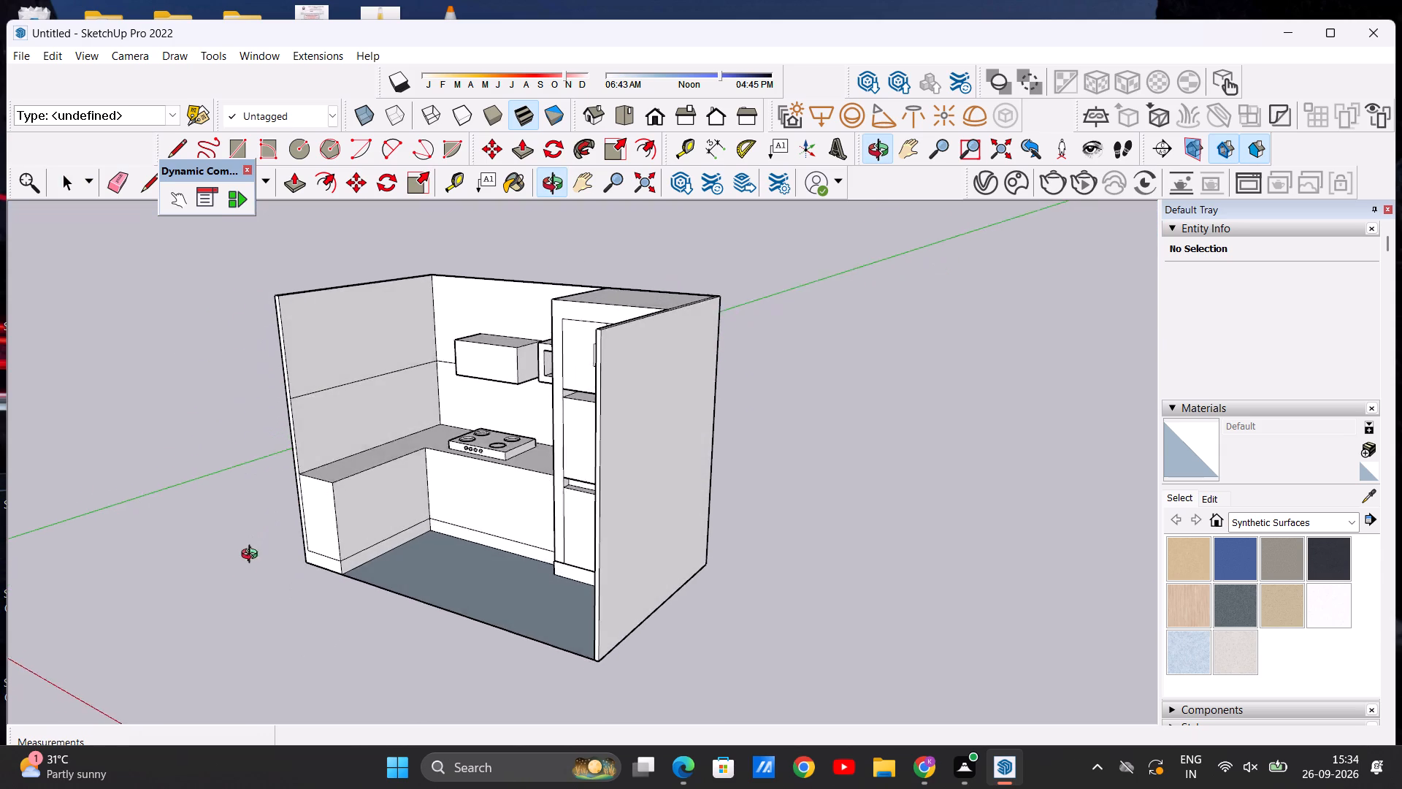
# Push/Pull the upper section of the side wall above the shorter counter run out 1' 2" as a wall unit.
pyautogui.moveTo(253, 556); pyautogui.dragTo(248, 578, button='middle')
pyautogui.scroll(3, 363, 421)
pyautogui.scroll(-4, 378, 422)
pyautogui.moveTo(362, 402); pyautogui.dragTo(506, 389, button='middle')
pyautogui.scroll(1, 395, 370)
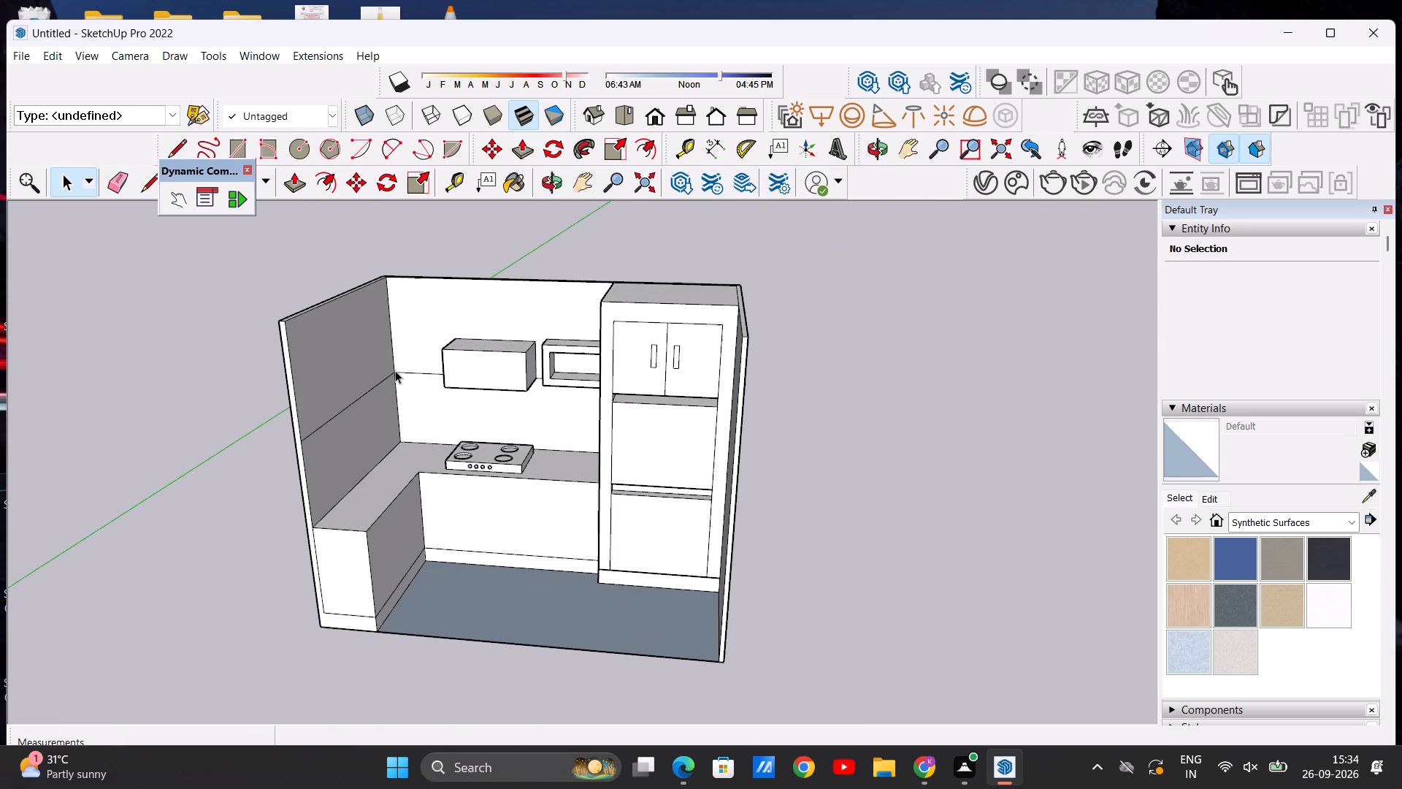
pyautogui.click(293, 184)
pyautogui.scroll(5, 346, 423)
pyautogui.click(283, 345)
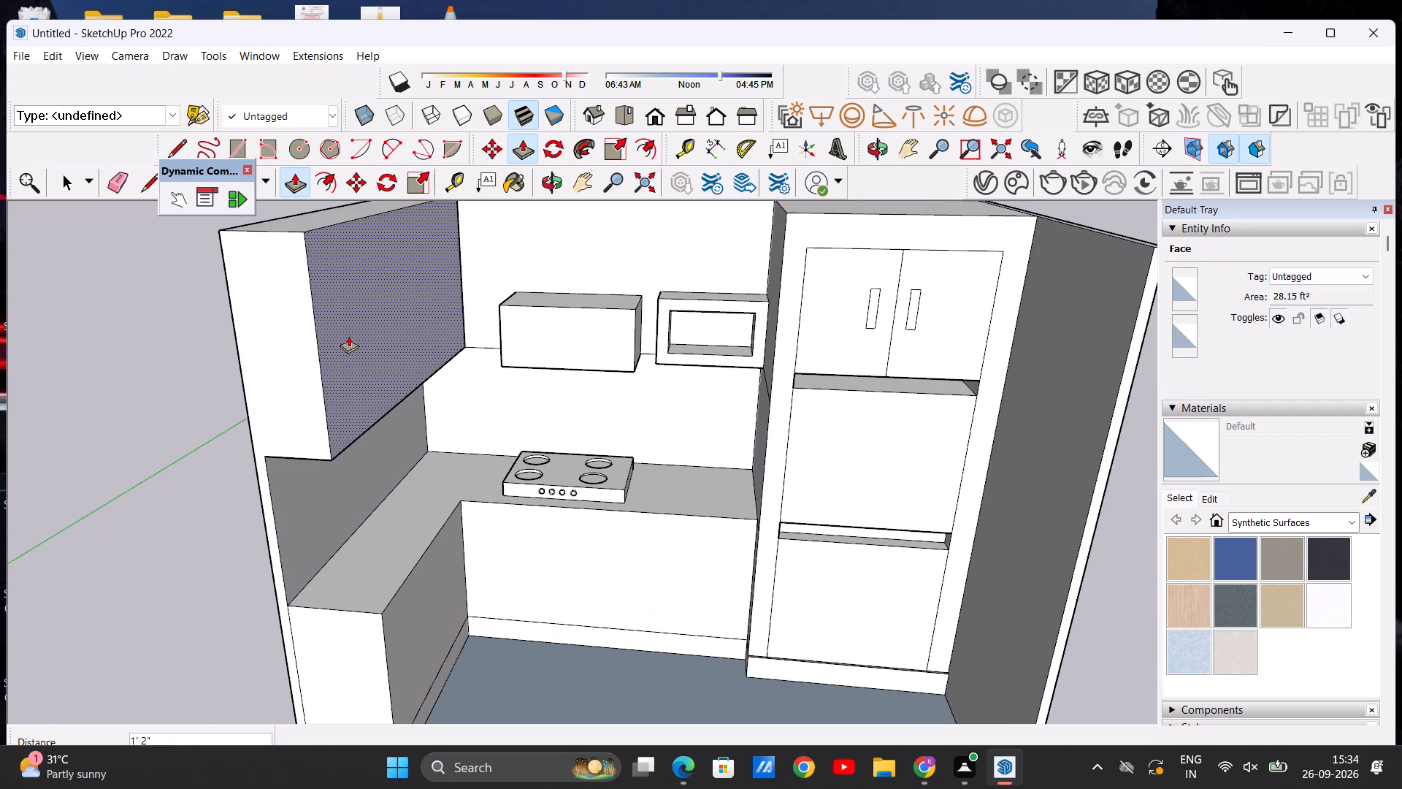
pyautogui.click(348, 335)
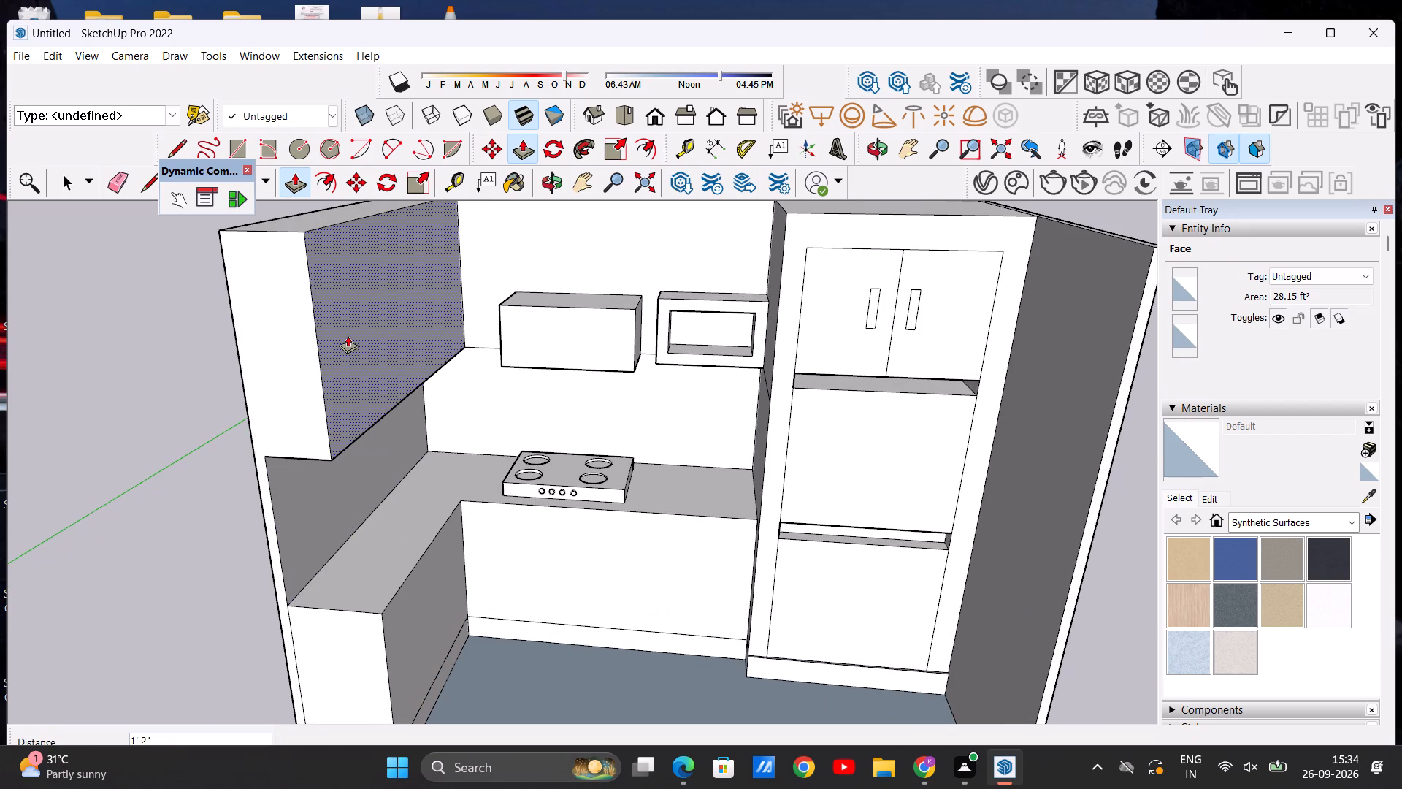
pyautogui.press('space')
# Examine the kitchen with its new side wall unit from low, raised and front angles.
pyautogui.moveTo(430, 490); pyautogui.dragTo(355, 417, button='middle')
pyautogui.scroll(-6, 410, 431)
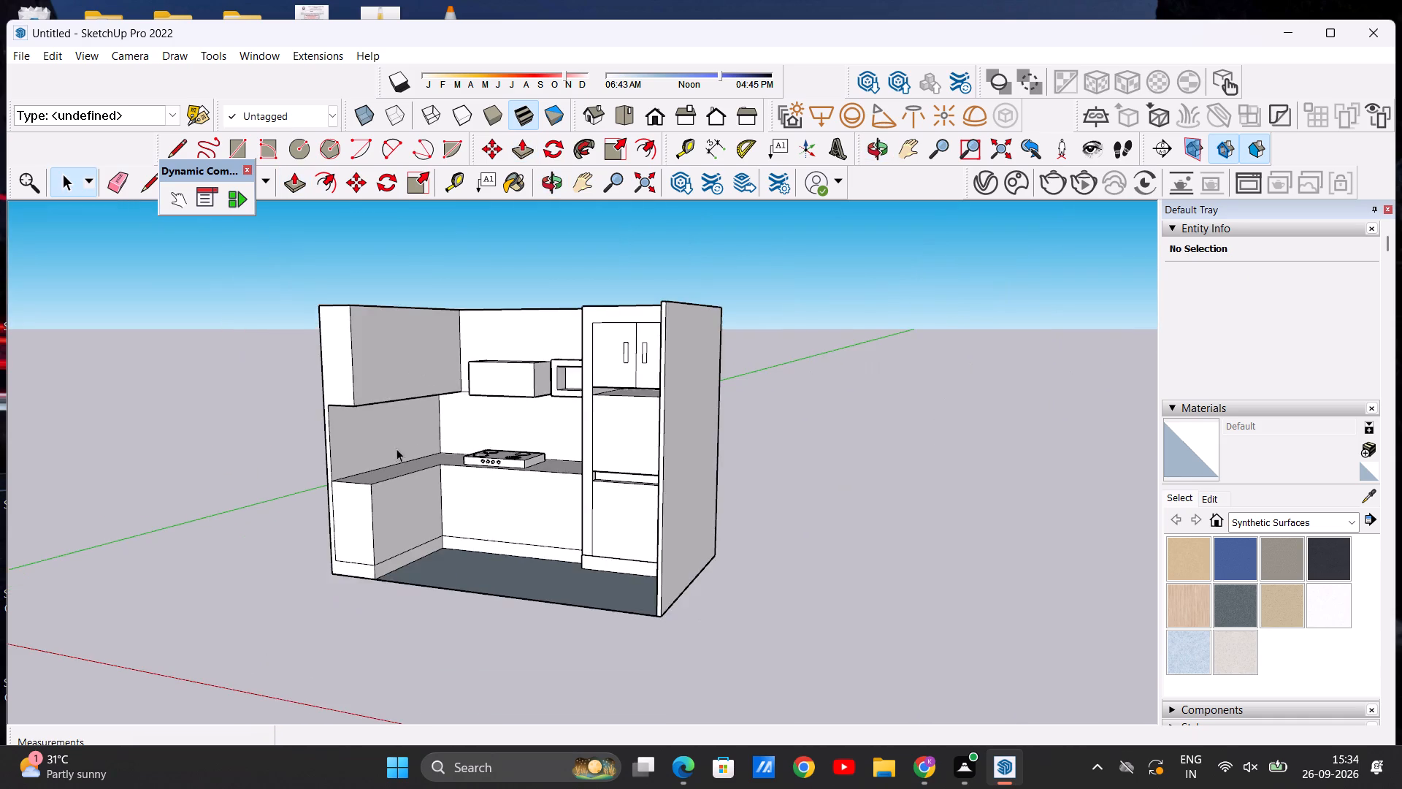
pyautogui.moveTo(395, 449); pyautogui.dragTo(660, 476, button='middle')
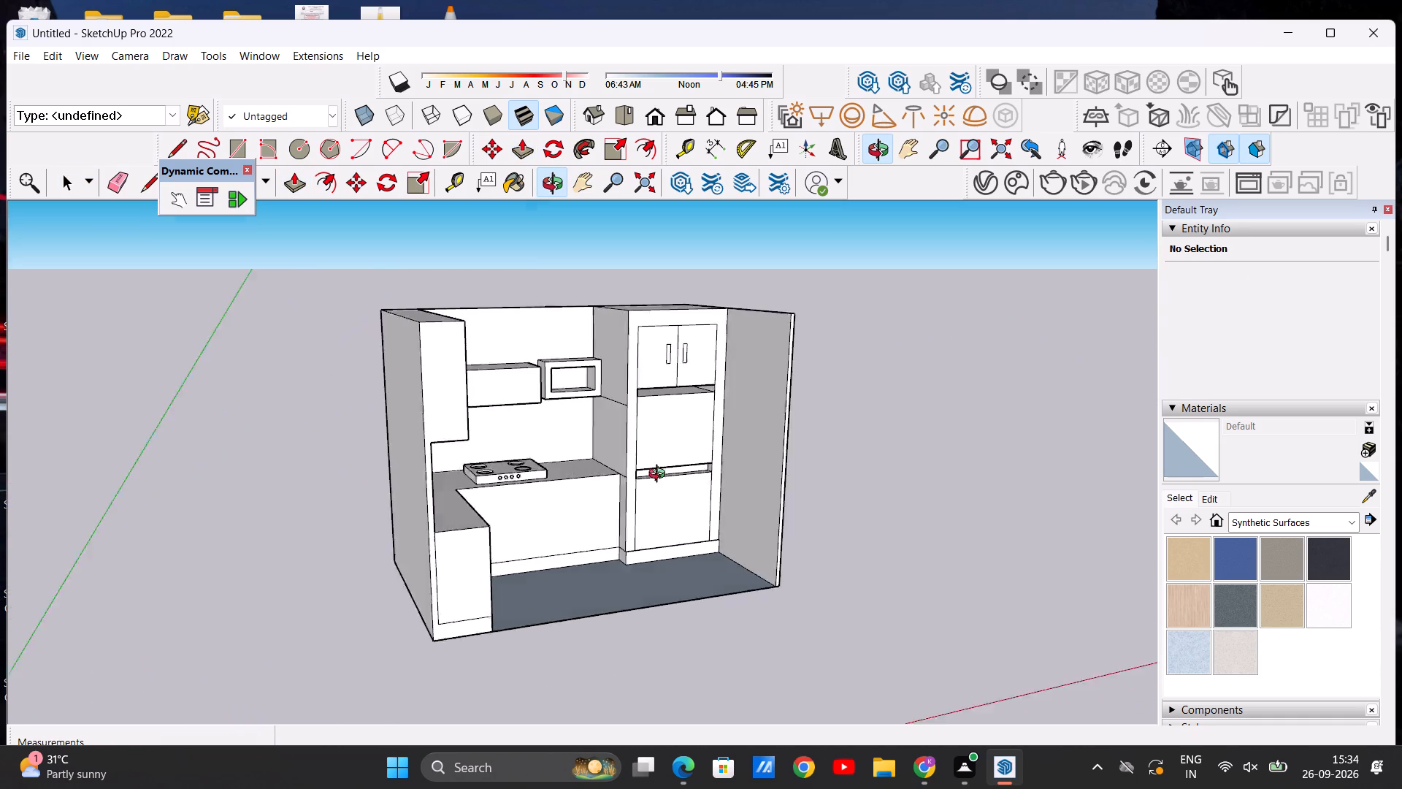
pyautogui.moveTo(660, 476); pyautogui.dragTo(626, 610, button='middle')
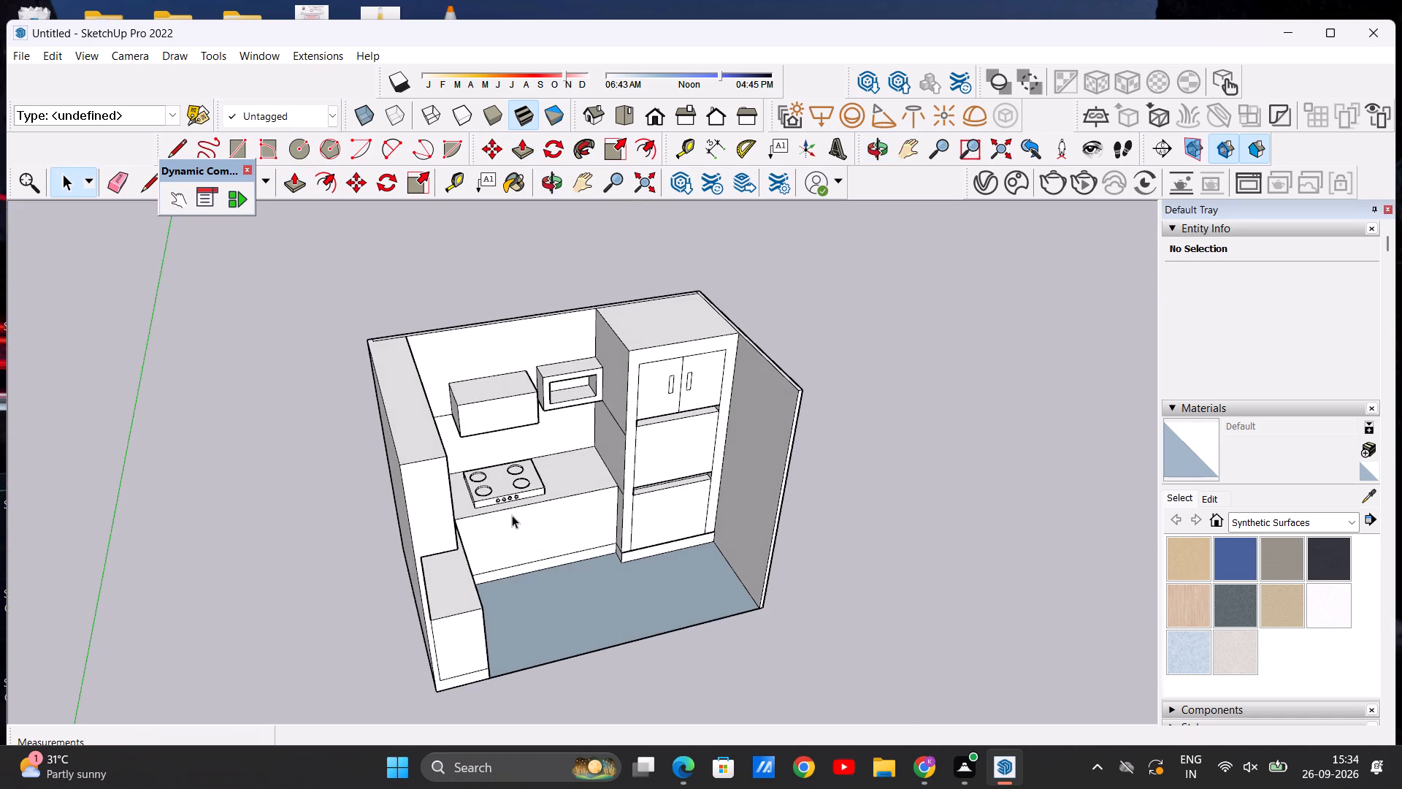
pyautogui.moveTo(512, 515); pyautogui.dragTo(634, 514, button='middle')
pyautogui.scroll(4, 500, 383)
pyautogui.moveTo(464, 407); pyautogui.dragTo(268, 367, button='middle')
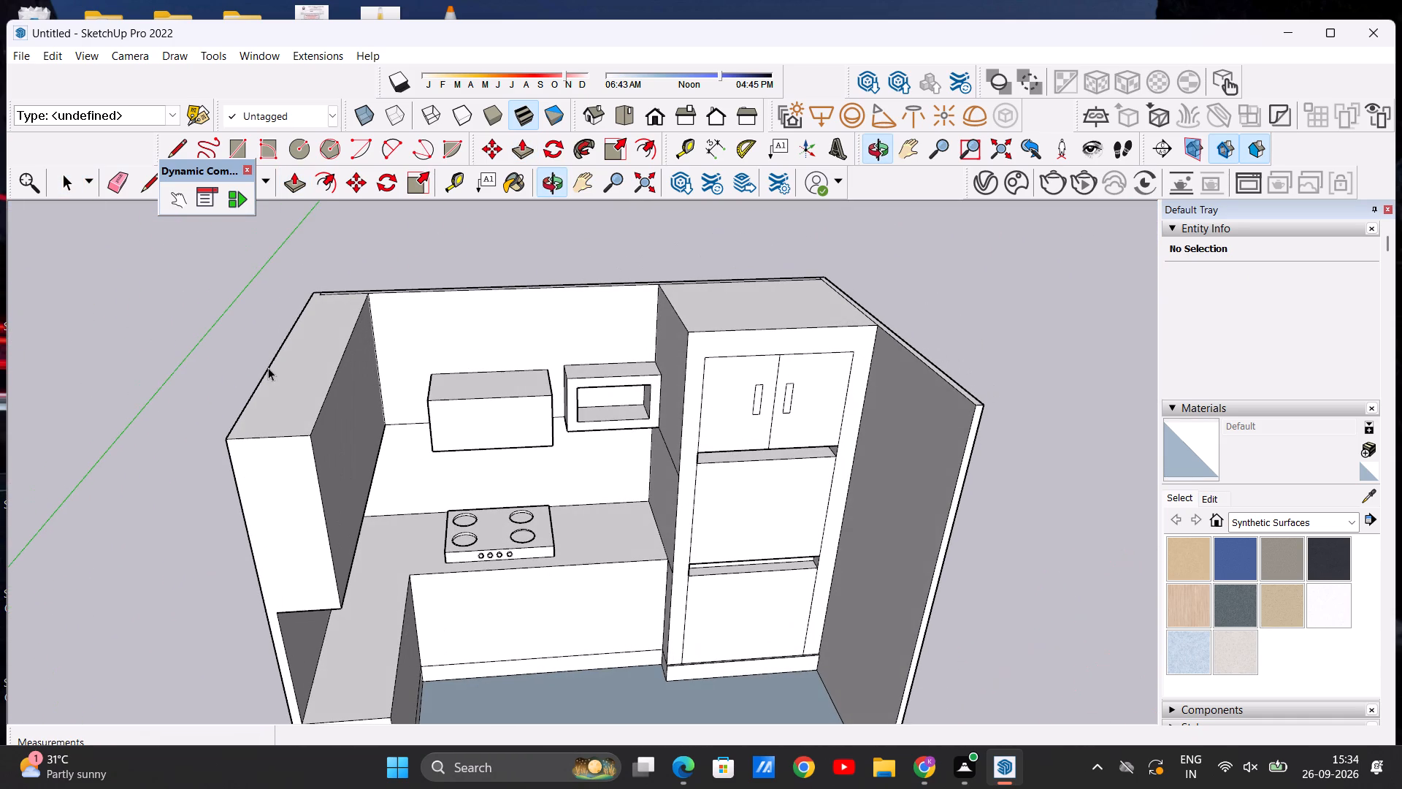
pyautogui.moveTo(341, 394); pyautogui.dragTo(330, 348, button='middle')
pyautogui.scroll(1, 330, 348)
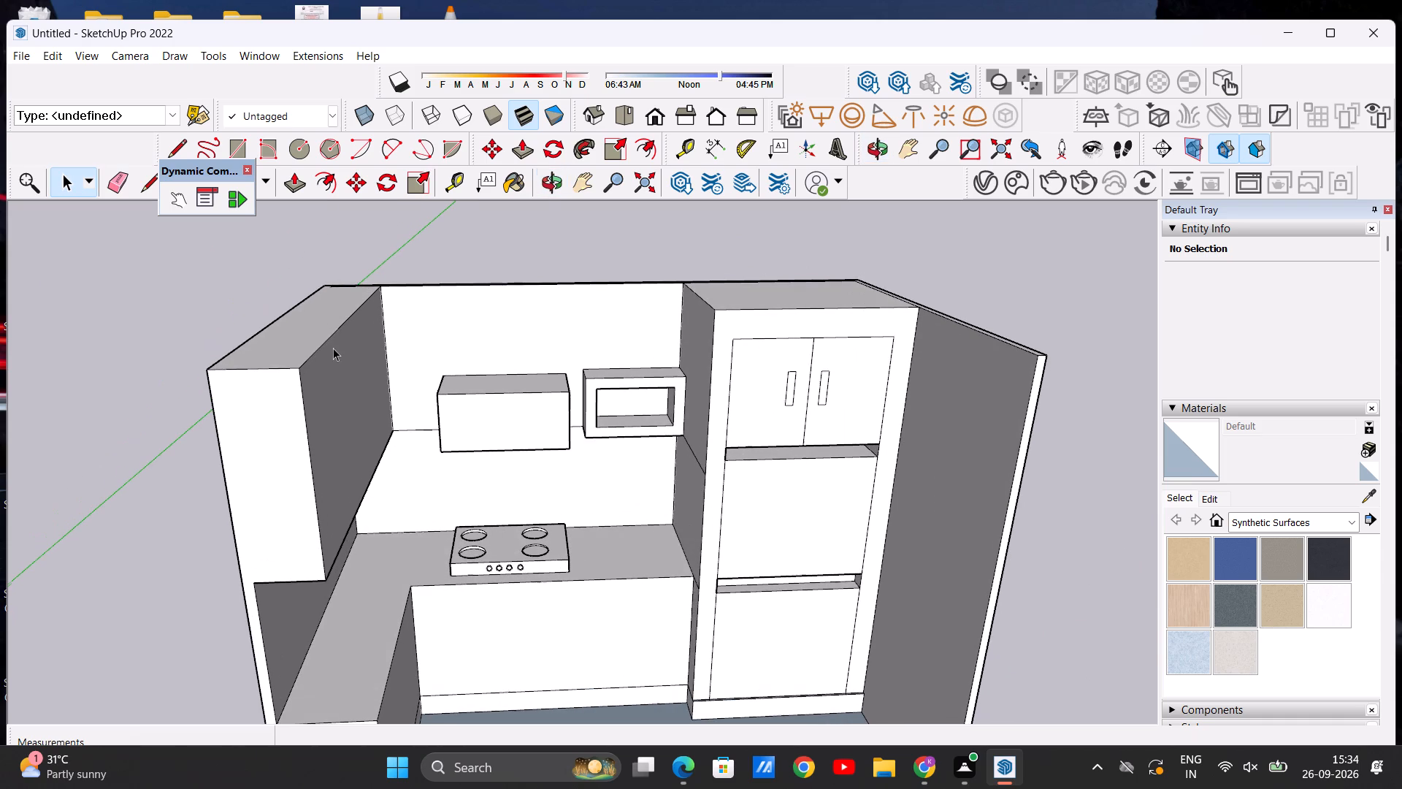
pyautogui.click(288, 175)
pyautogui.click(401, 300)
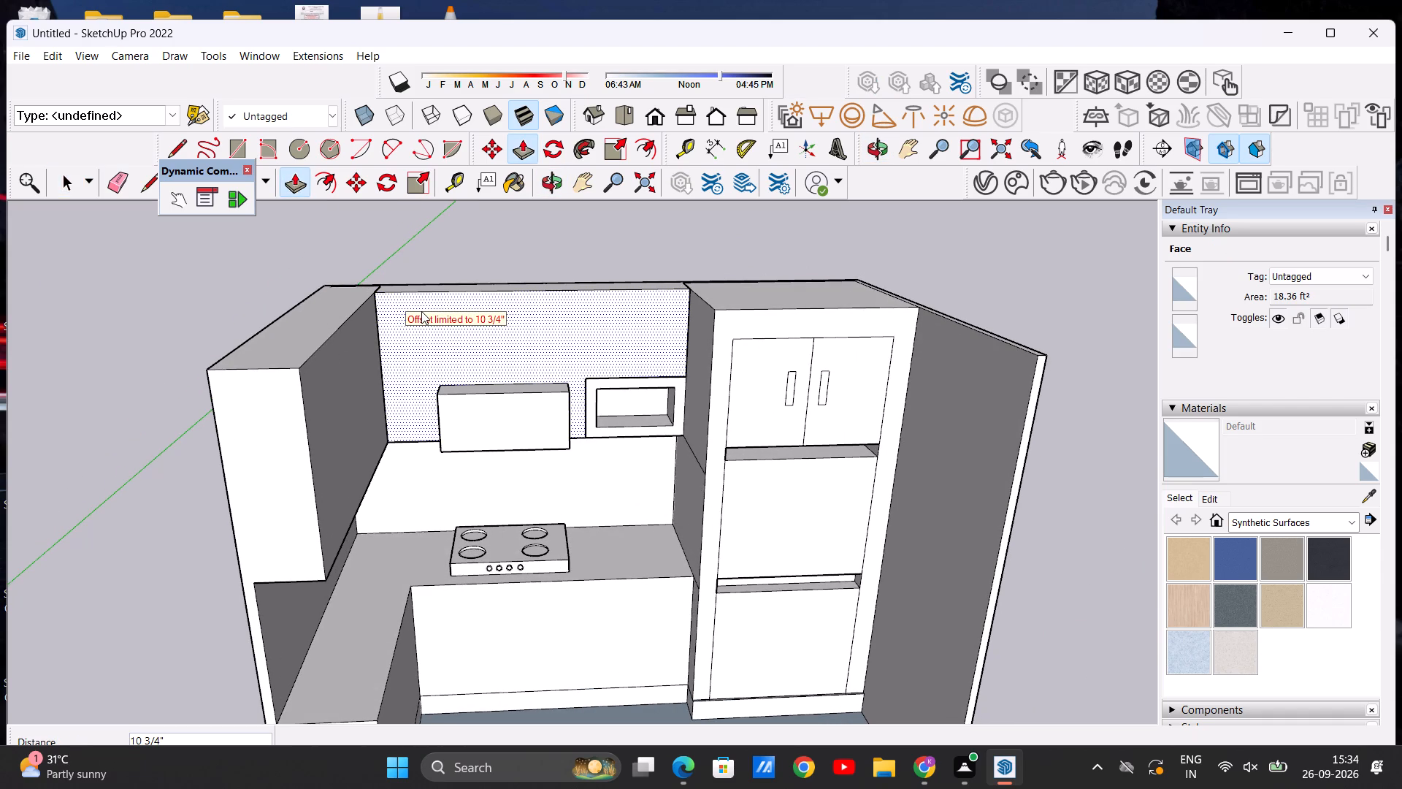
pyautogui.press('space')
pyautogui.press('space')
# Outline a loft area on the back wall with a vertical line above the box's outer corner and a horizontal line about 5' 11" long above both units.
pyautogui.moveTo(405, 343); pyautogui.dragTo(473, 323, button='middle')
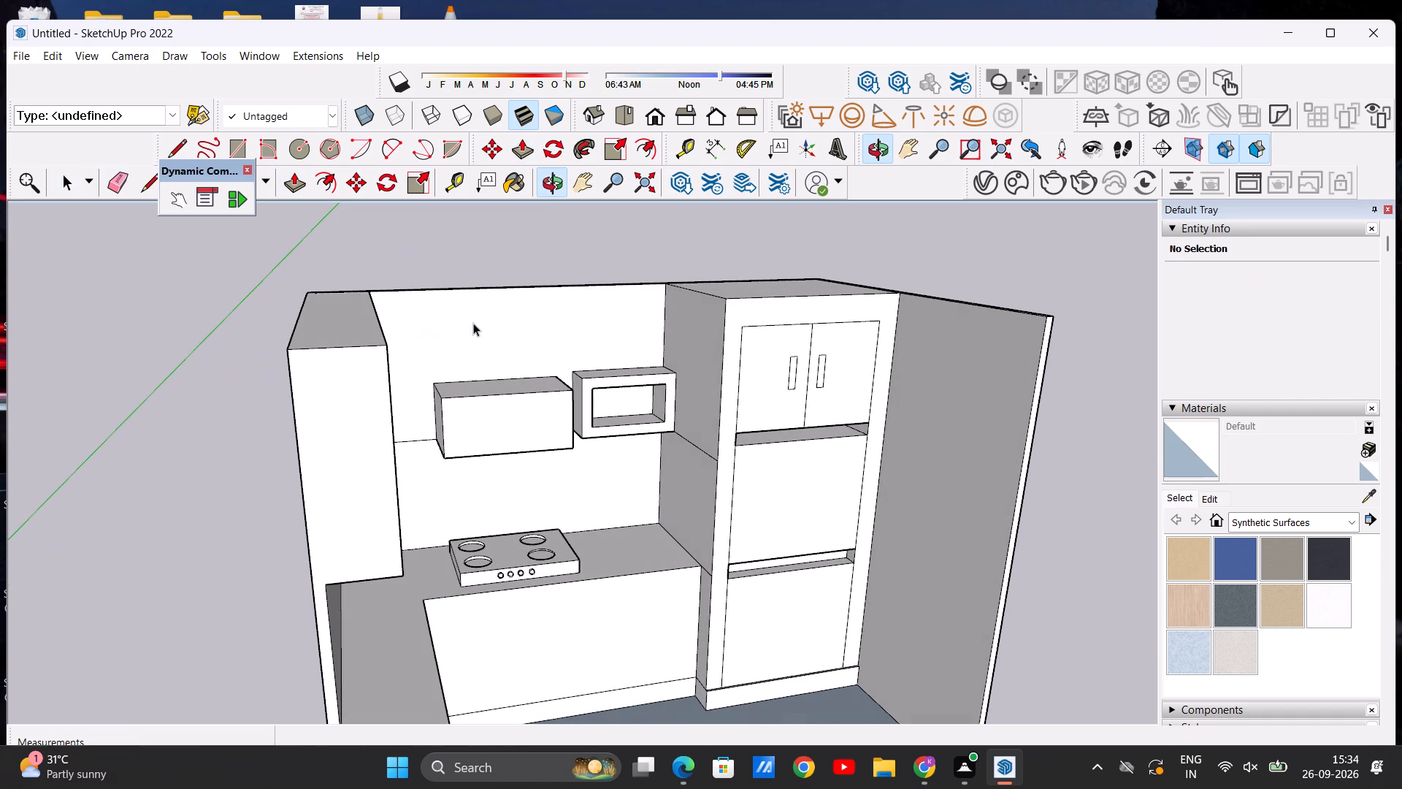
pyautogui.click(175, 145)
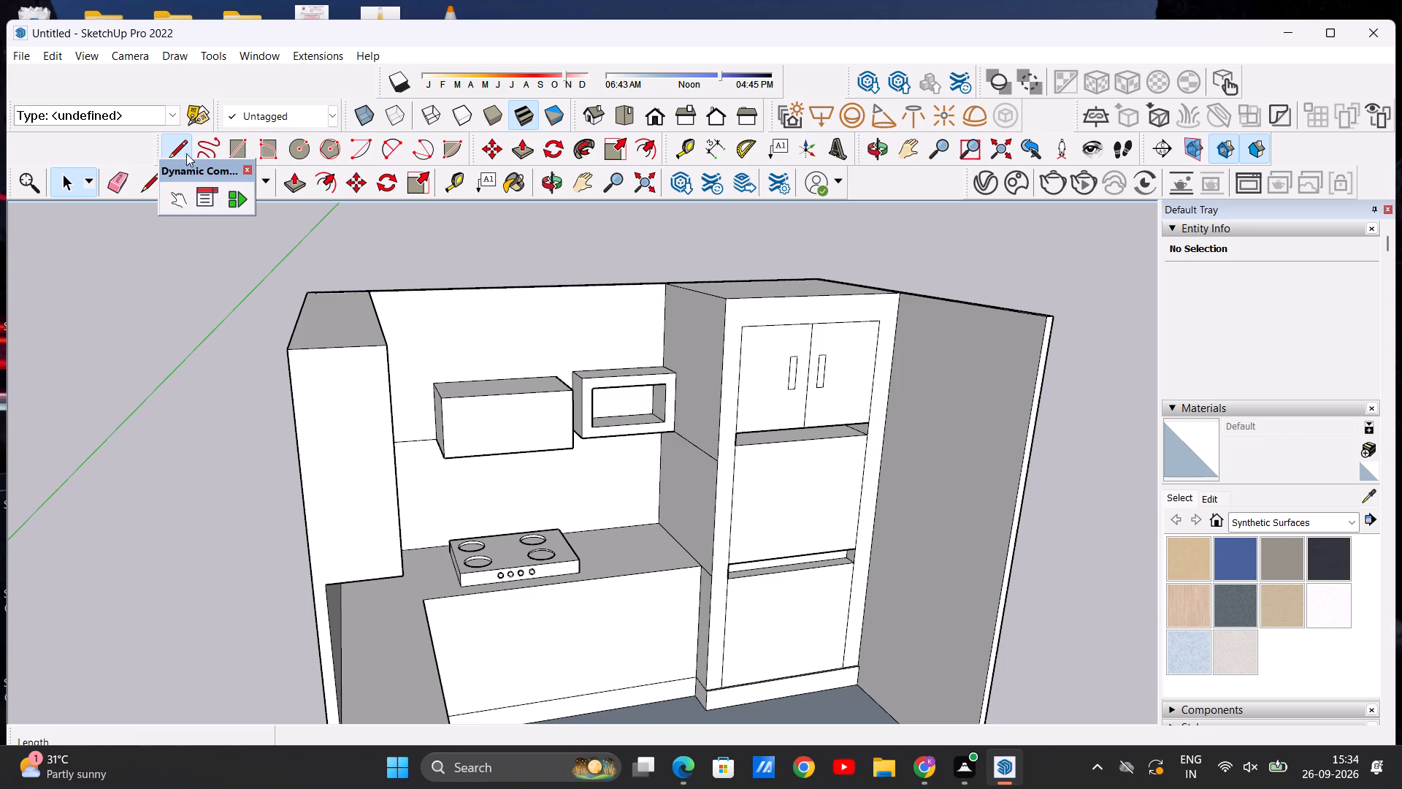
pyautogui.scroll(5, 453, 359)
pyautogui.click(422, 399)
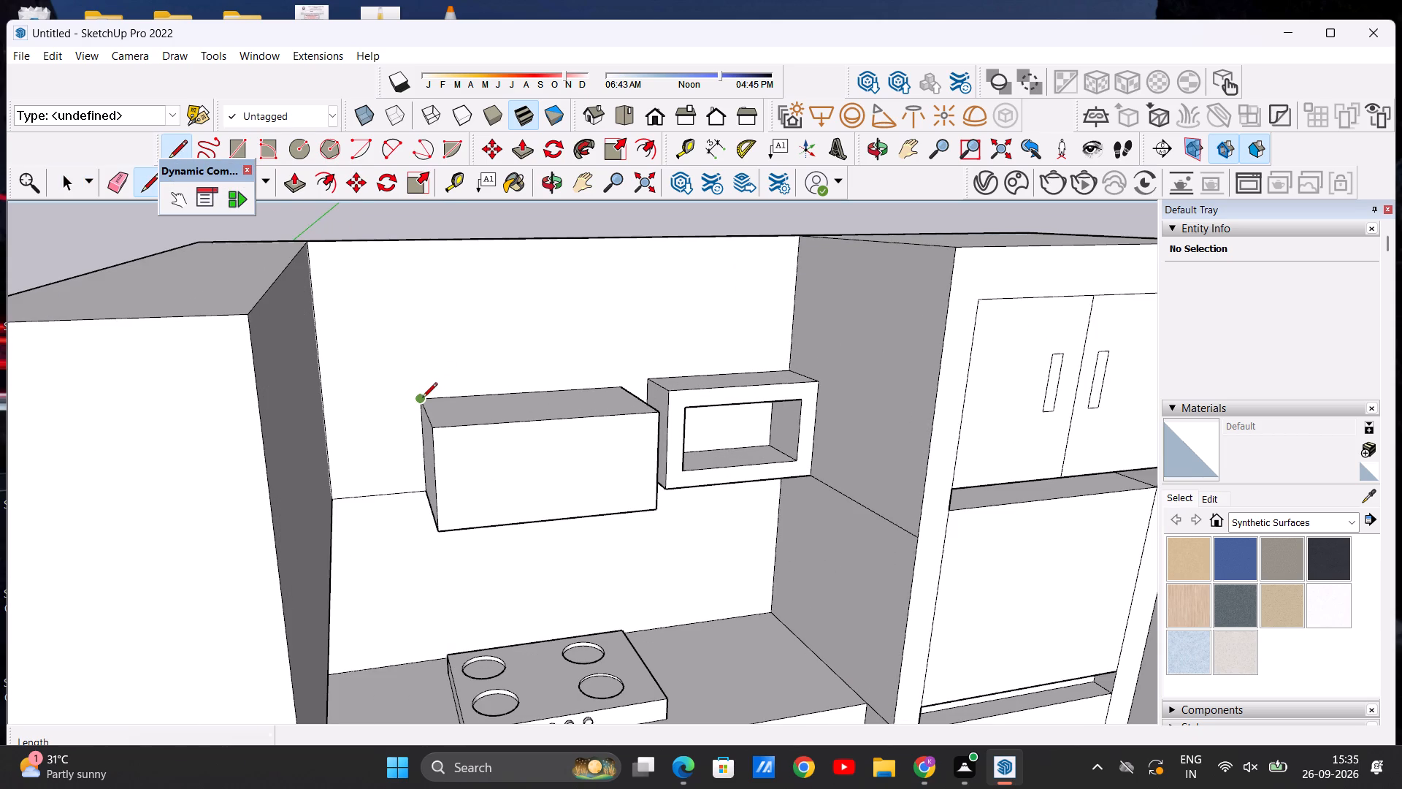
pyautogui.click(408, 242)
pyautogui.press('space')
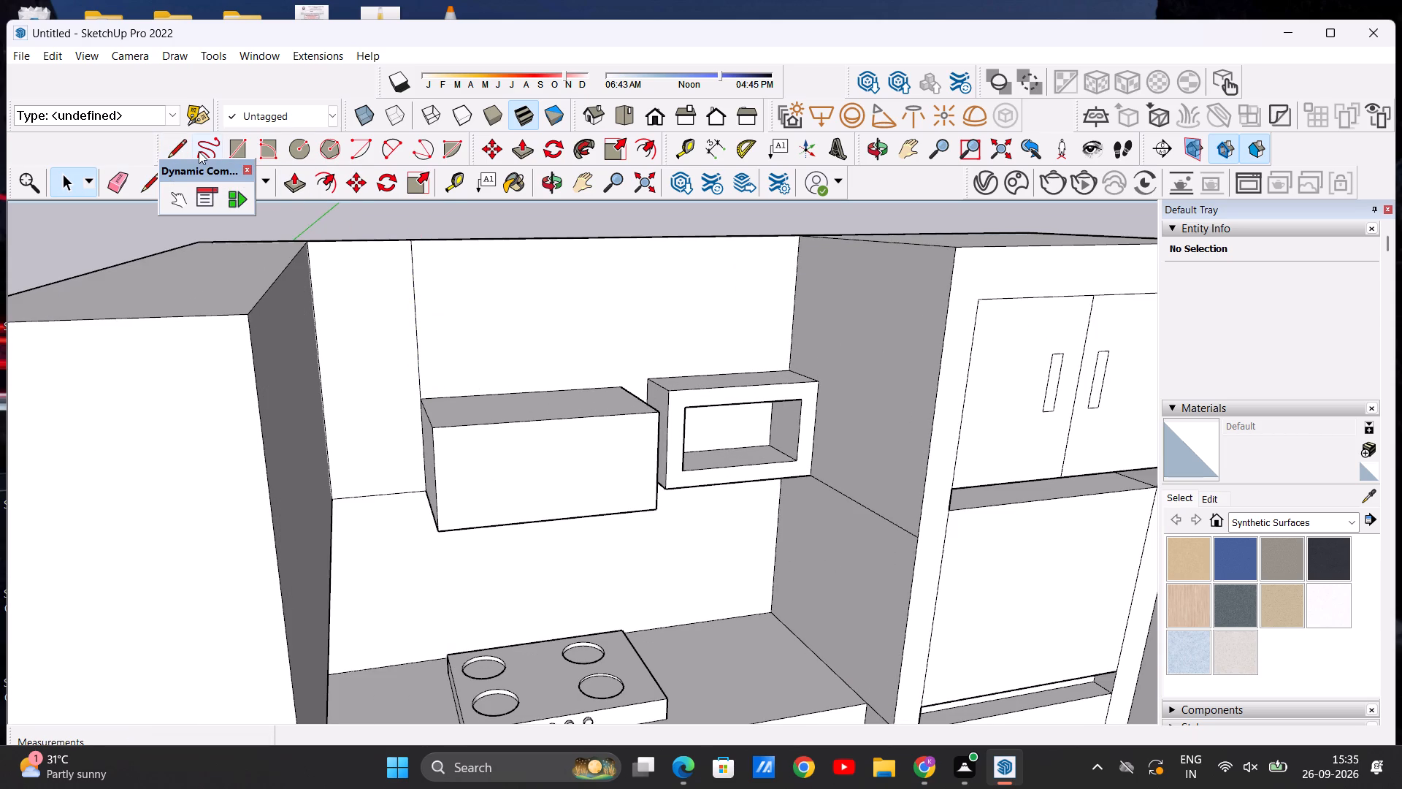
pyautogui.click(178, 140)
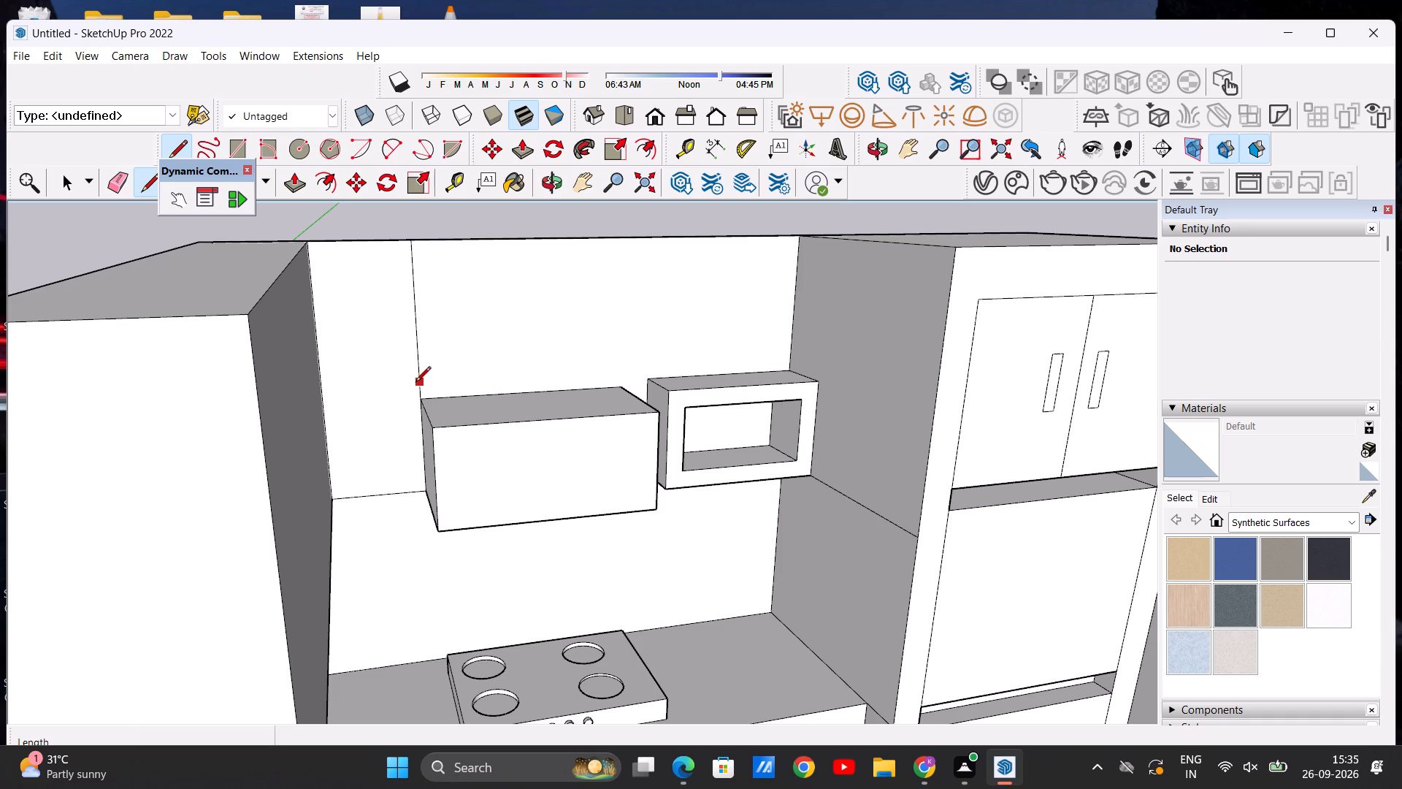
pyautogui.click(419, 386)
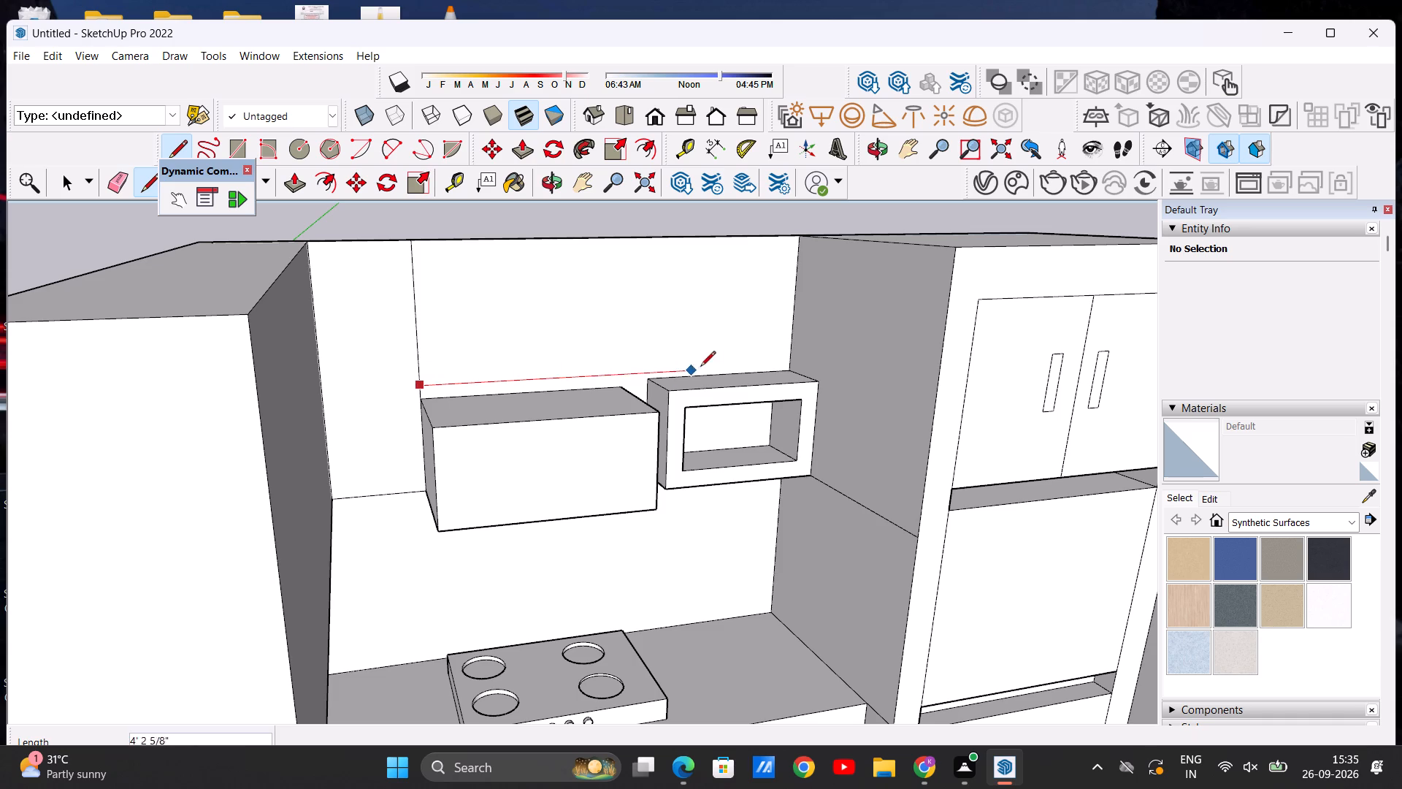
pyautogui.click(786, 357)
pyautogui.press('space')
pyautogui.scroll(-5, 515, 272)
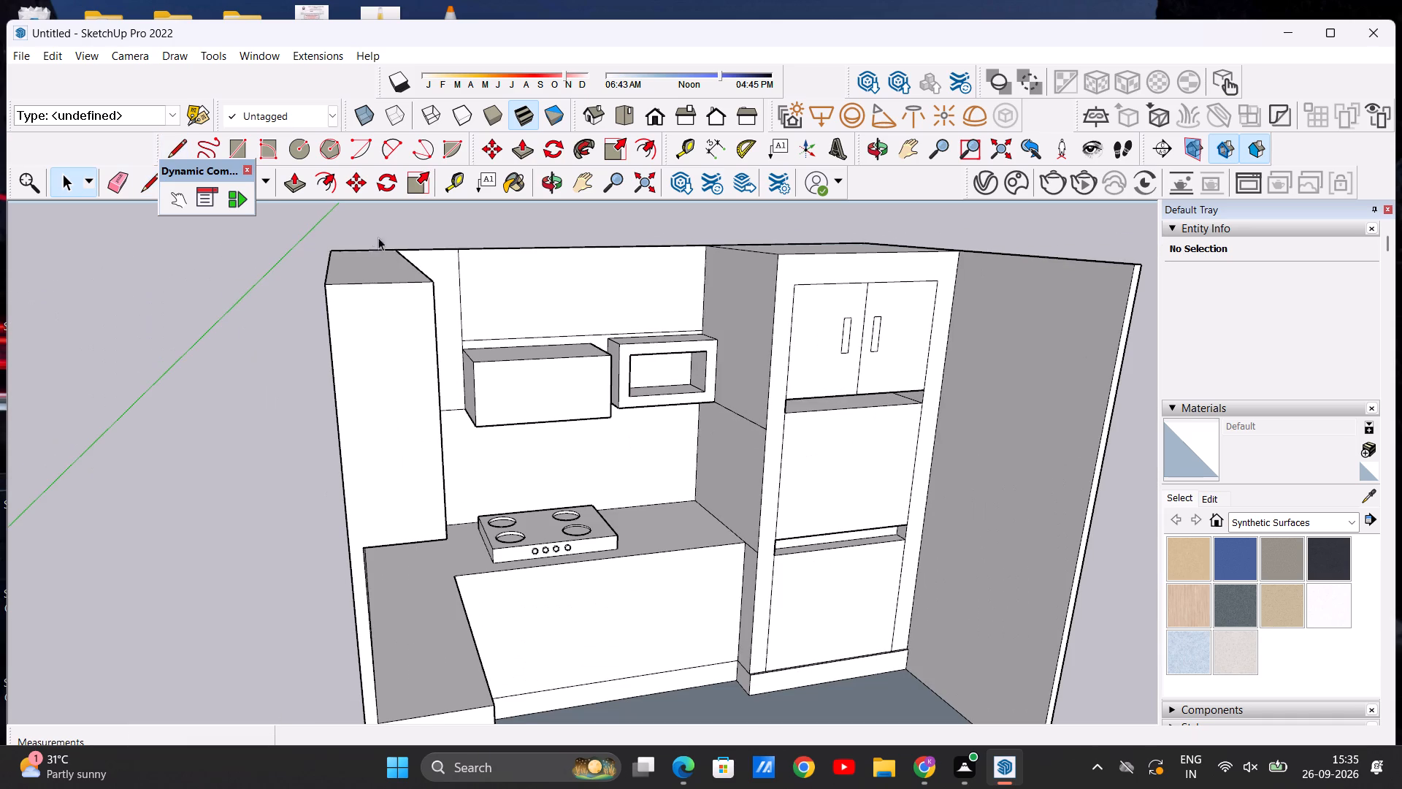
# Push/Pull the outlined loft face above the box and open unit out 1' 6 7/16" from the back wall.
pyautogui.click(288, 184)
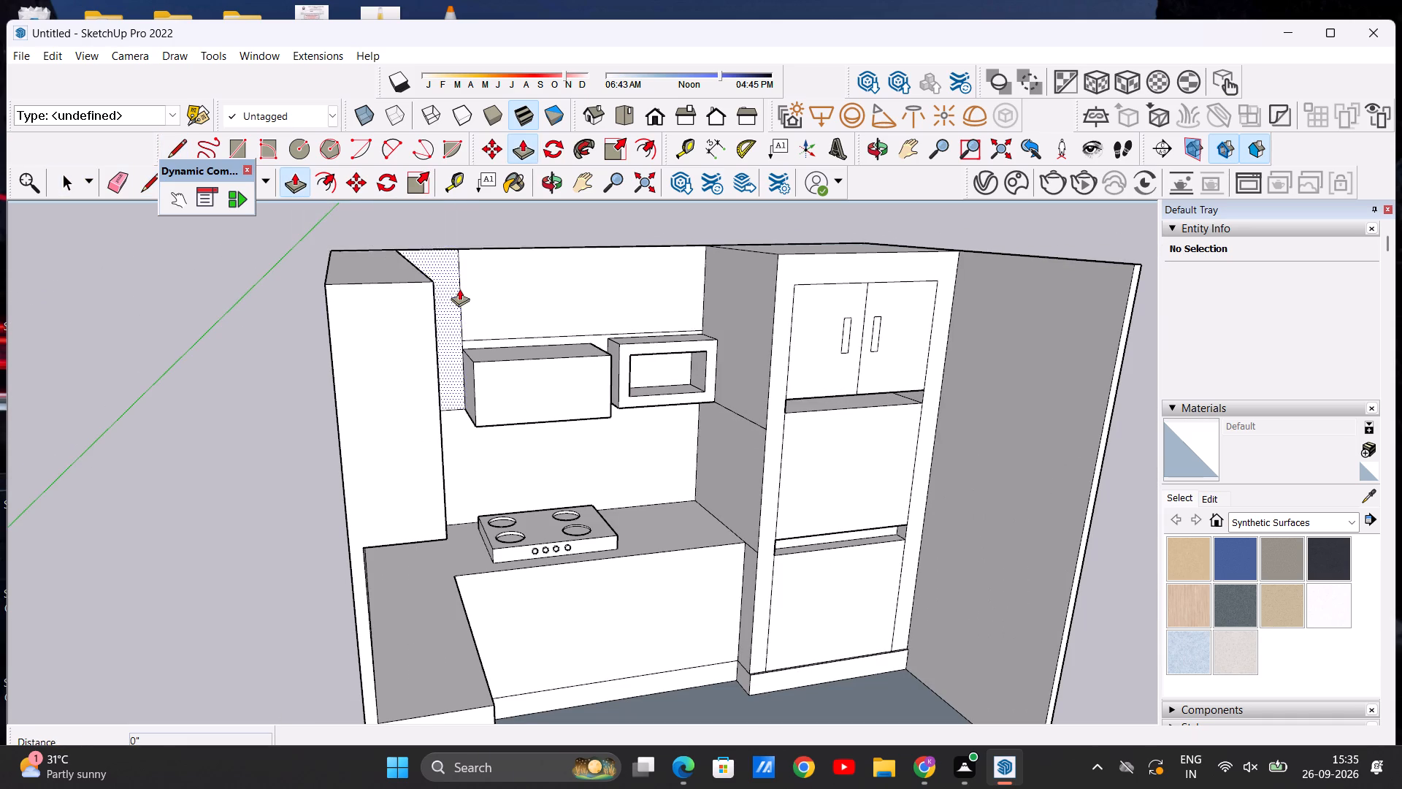
pyautogui.moveTo(467, 294); pyautogui.dragTo(540, 335, button='middle')
pyautogui.scroll(2, 500, 285)
pyautogui.click(477, 272)
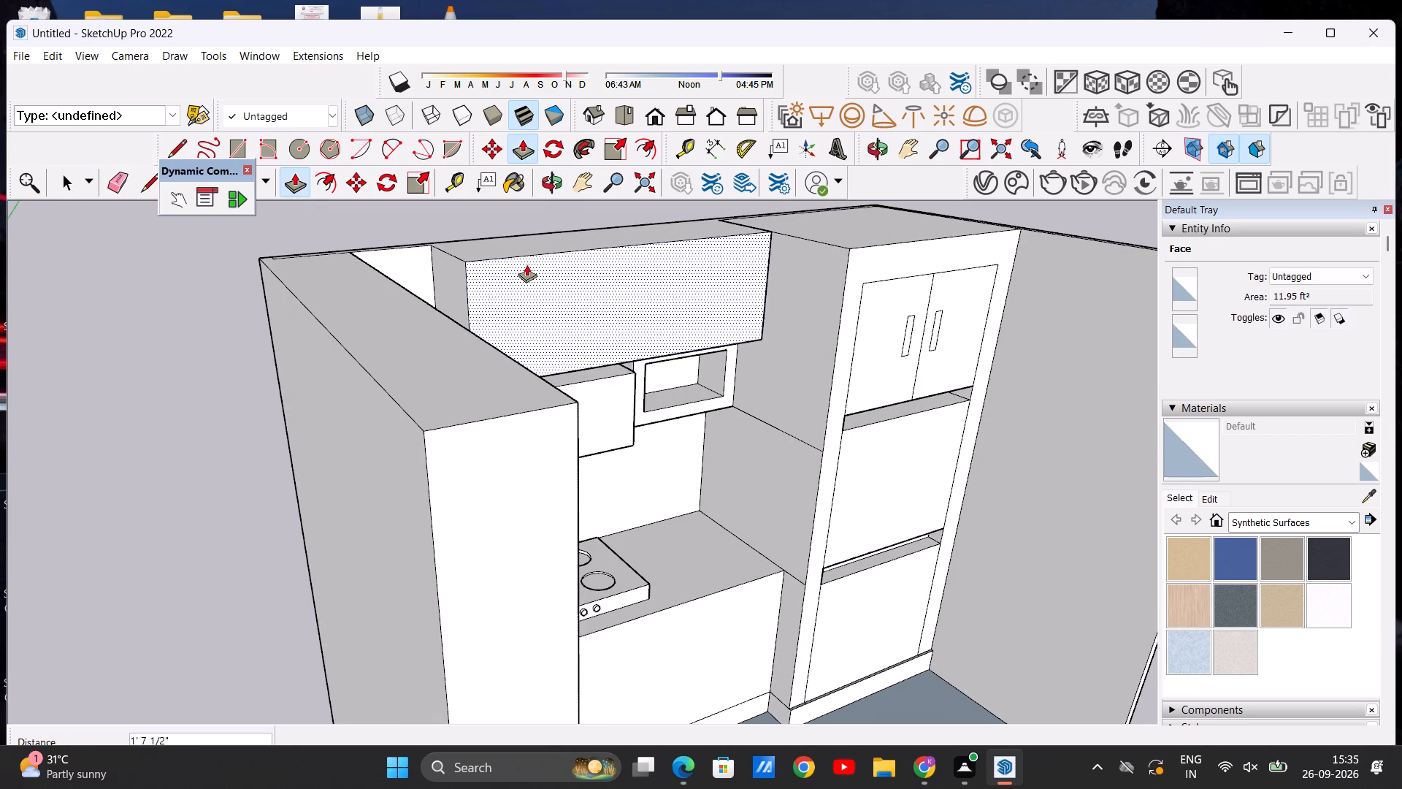
pyautogui.click(523, 264)
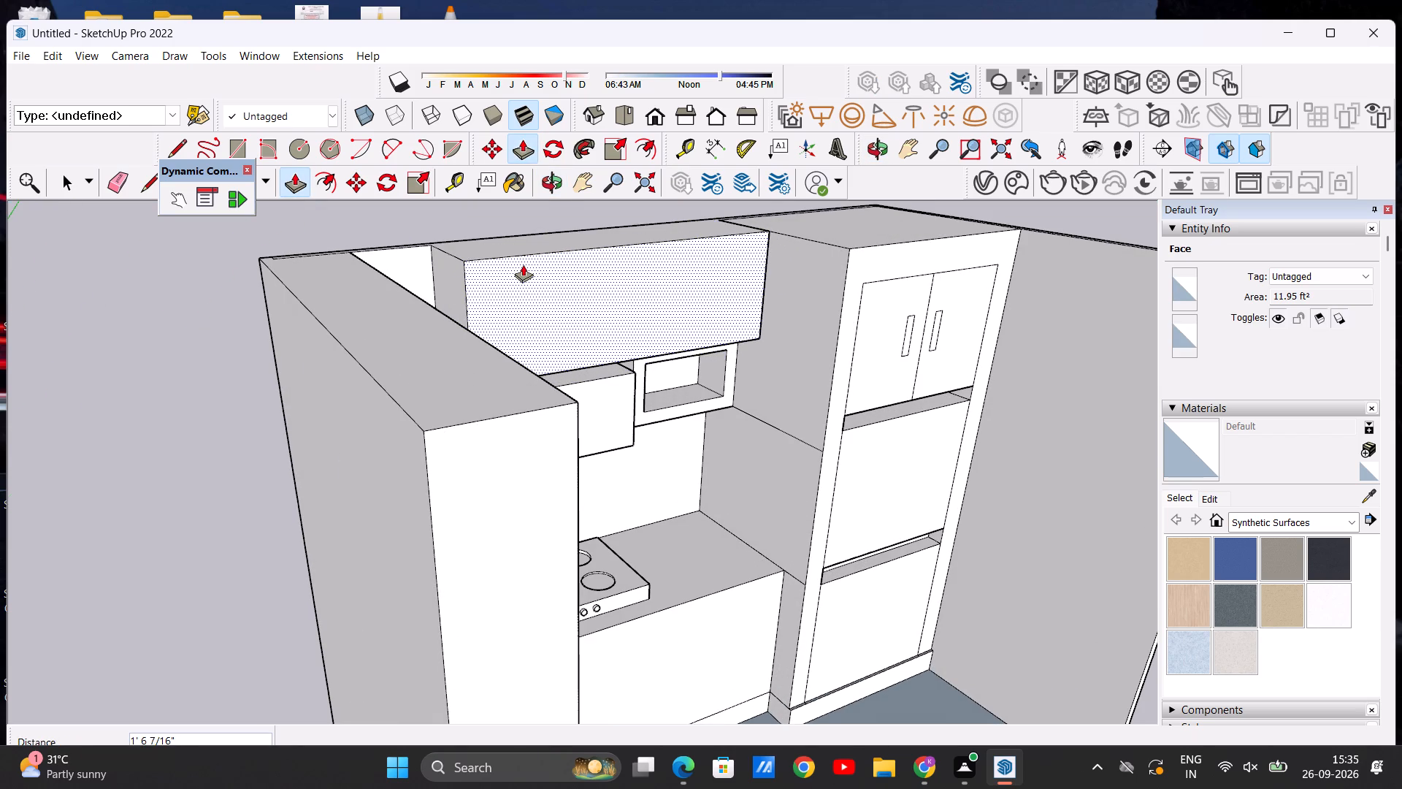
# Push/Pull the narrow corner strip between the side wall unit and the loft out 1' 6 7/16", flush with the loft front.
pyautogui.moveTo(658, 267); pyautogui.dragTo(402, 310, button='middle')
pyautogui.scroll(3, 414, 240)
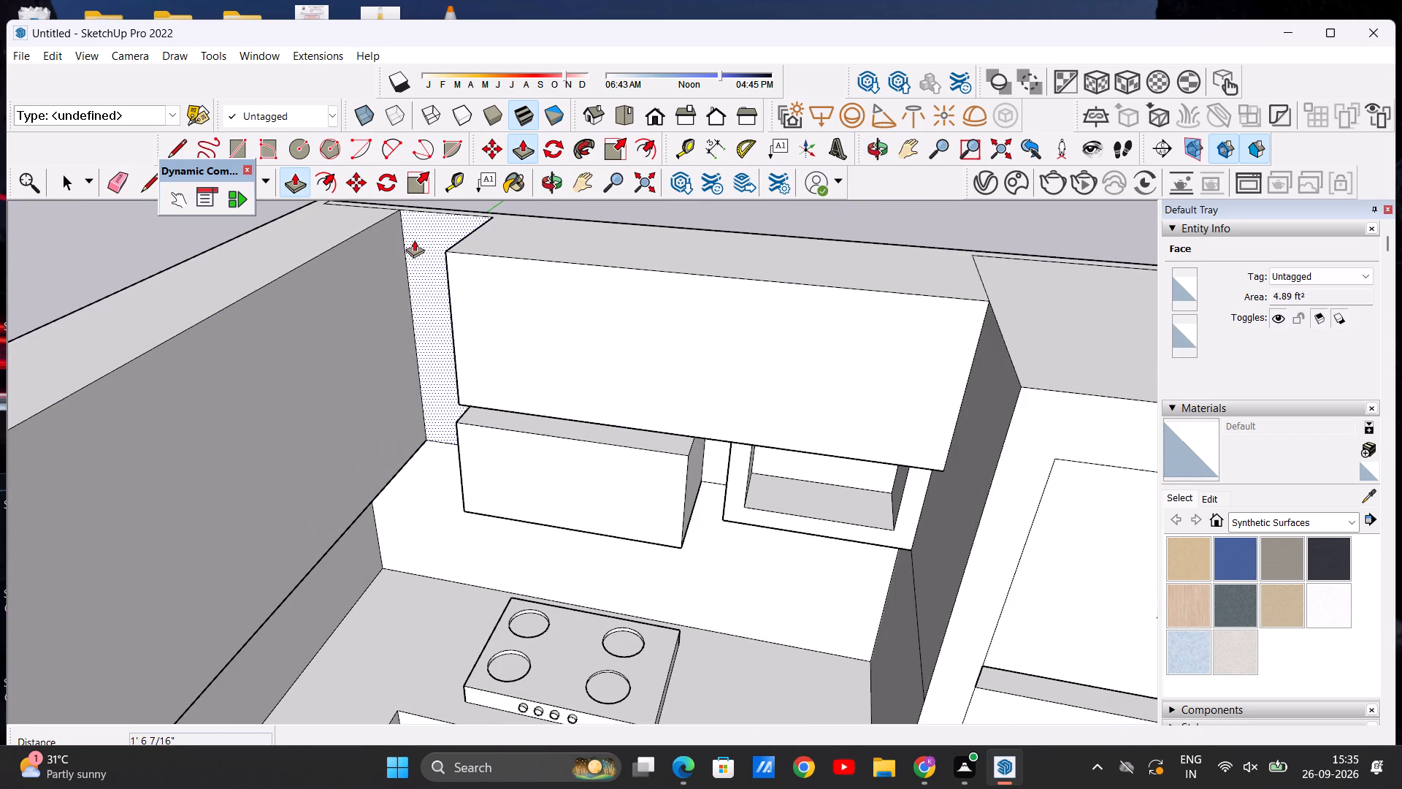
pyautogui.click(418, 224)
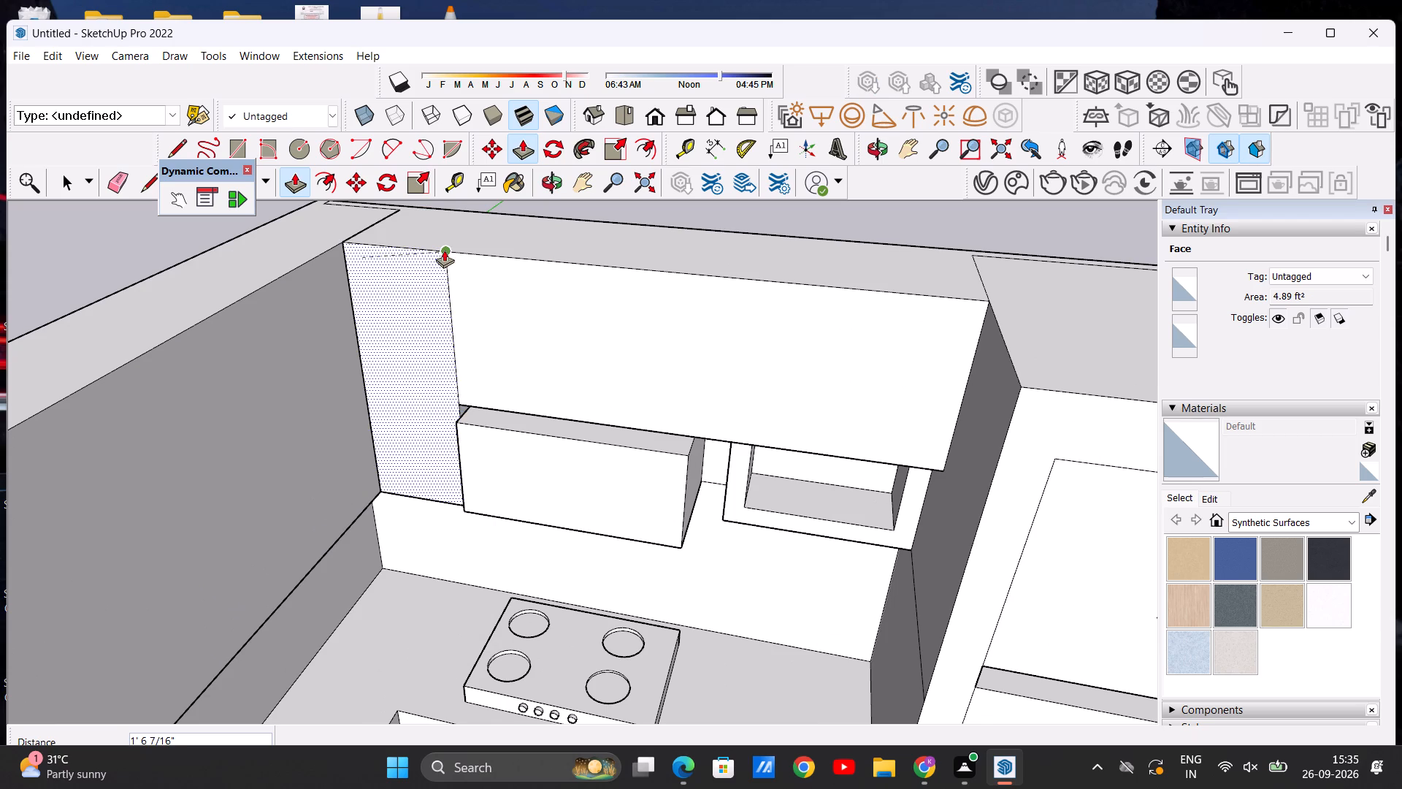
pyautogui.click(444, 250)
pyautogui.press('space')
# Examine the whole kitchen with the loft and corner unit from raised and front angles.
pyautogui.scroll(-7, 464, 259)
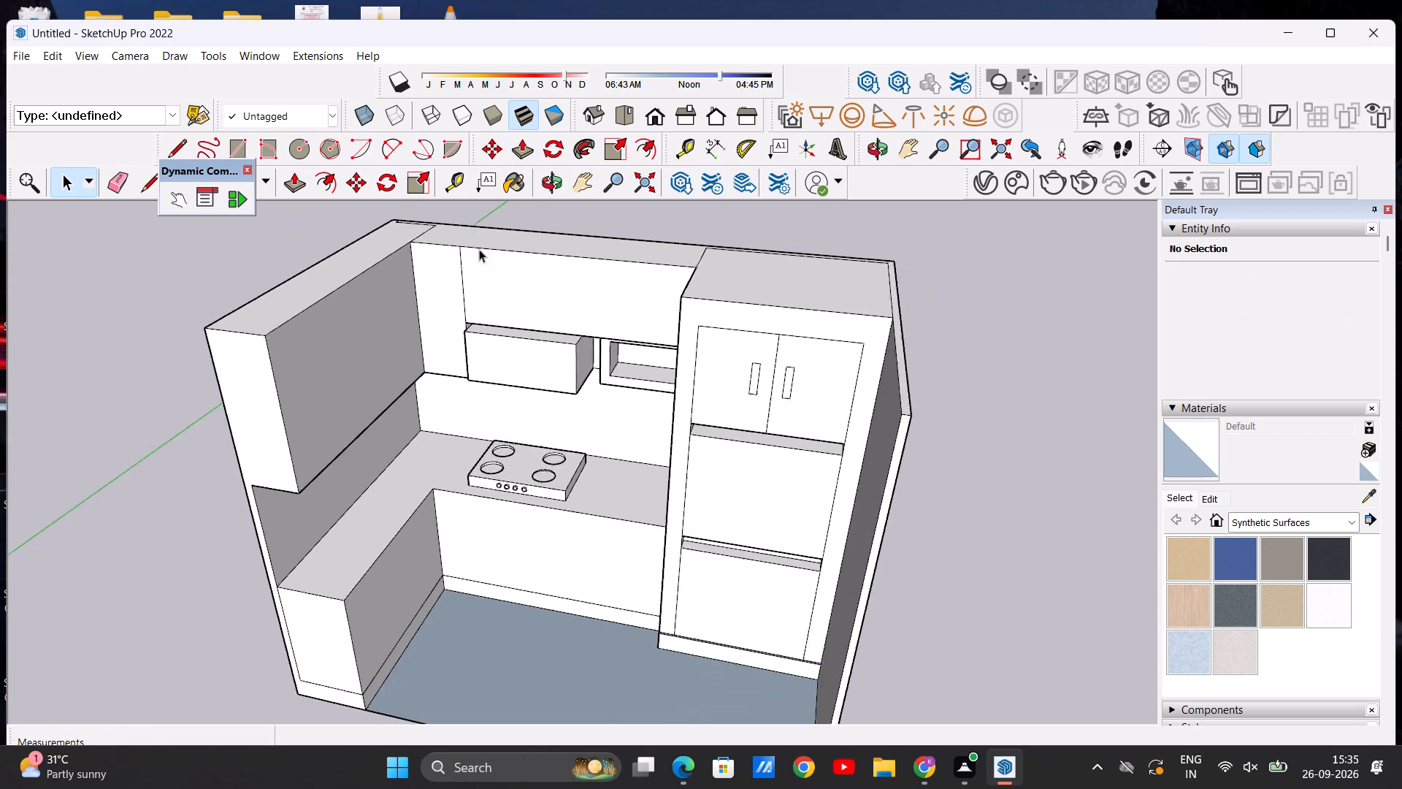
pyautogui.scroll(-2, 479, 249)
pyautogui.moveTo(468, 370); pyautogui.dragTo(551, 293, button='middle')
pyautogui.scroll(-2, 551, 293)
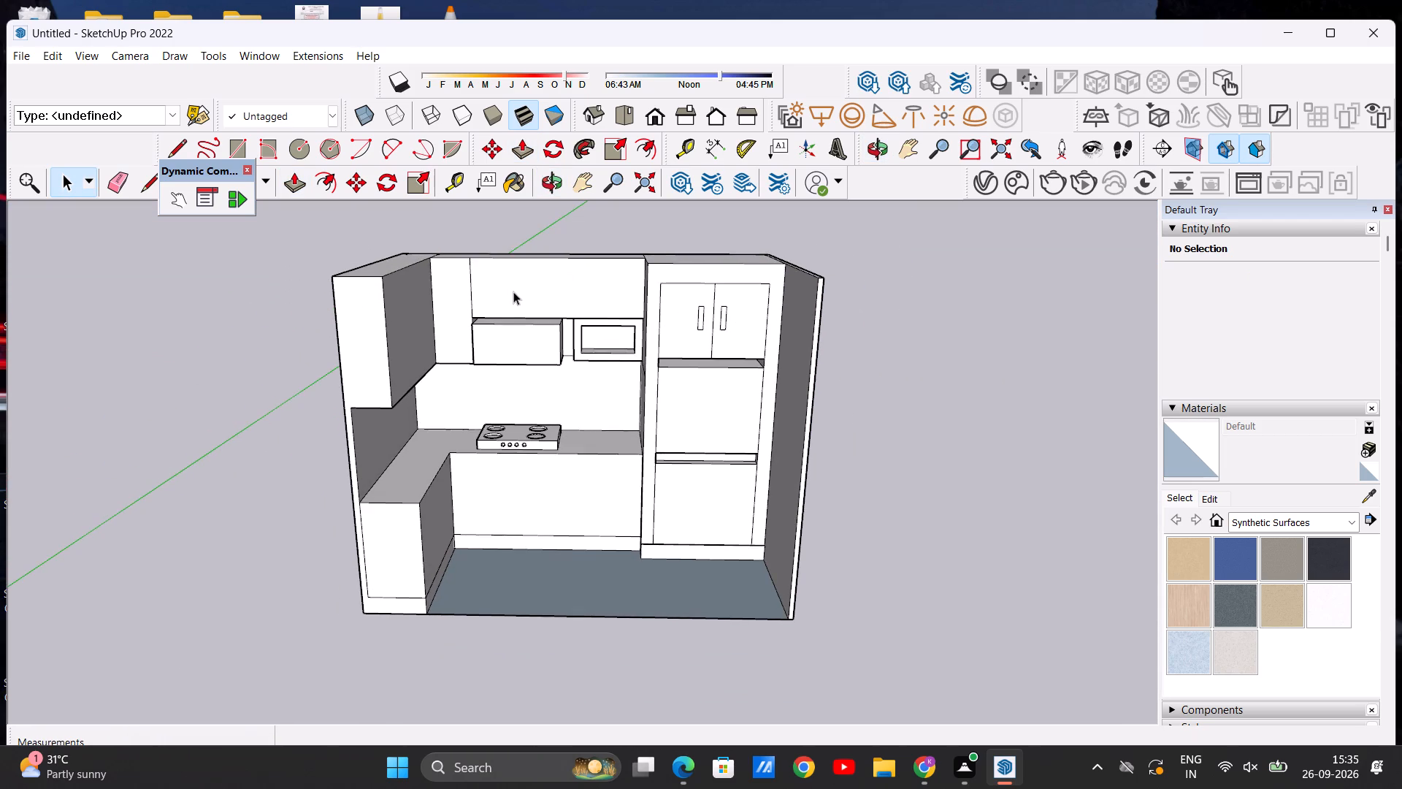
pyautogui.moveTo(523, 346); pyautogui.dragTo(511, 307, button='middle')
pyautogui.scroll(3, 556, 296)
pyautogui.scroll(-2, 477, 292)
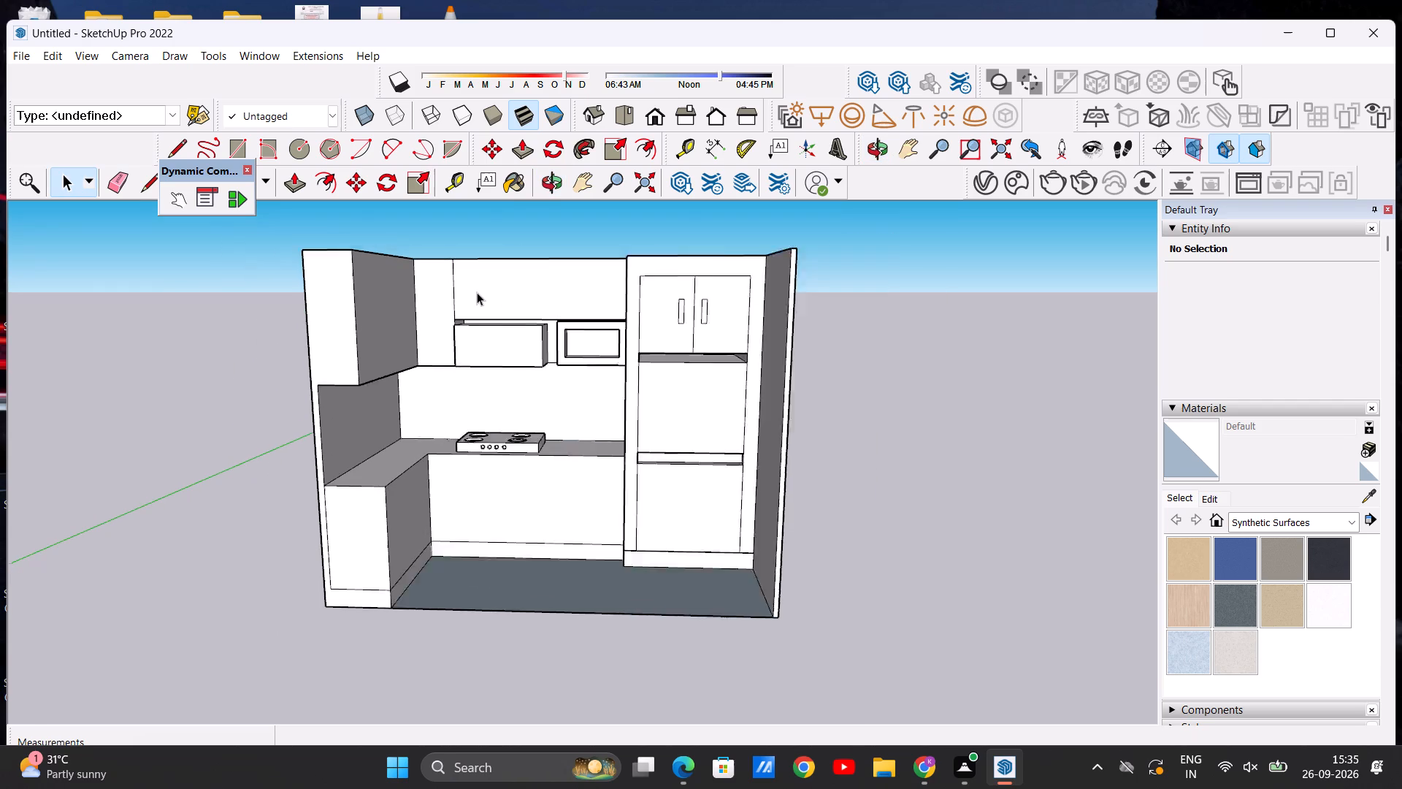
pyautogui.scroll(-2, 477, 292)
pyautogui.scroll(1, 441, 280)
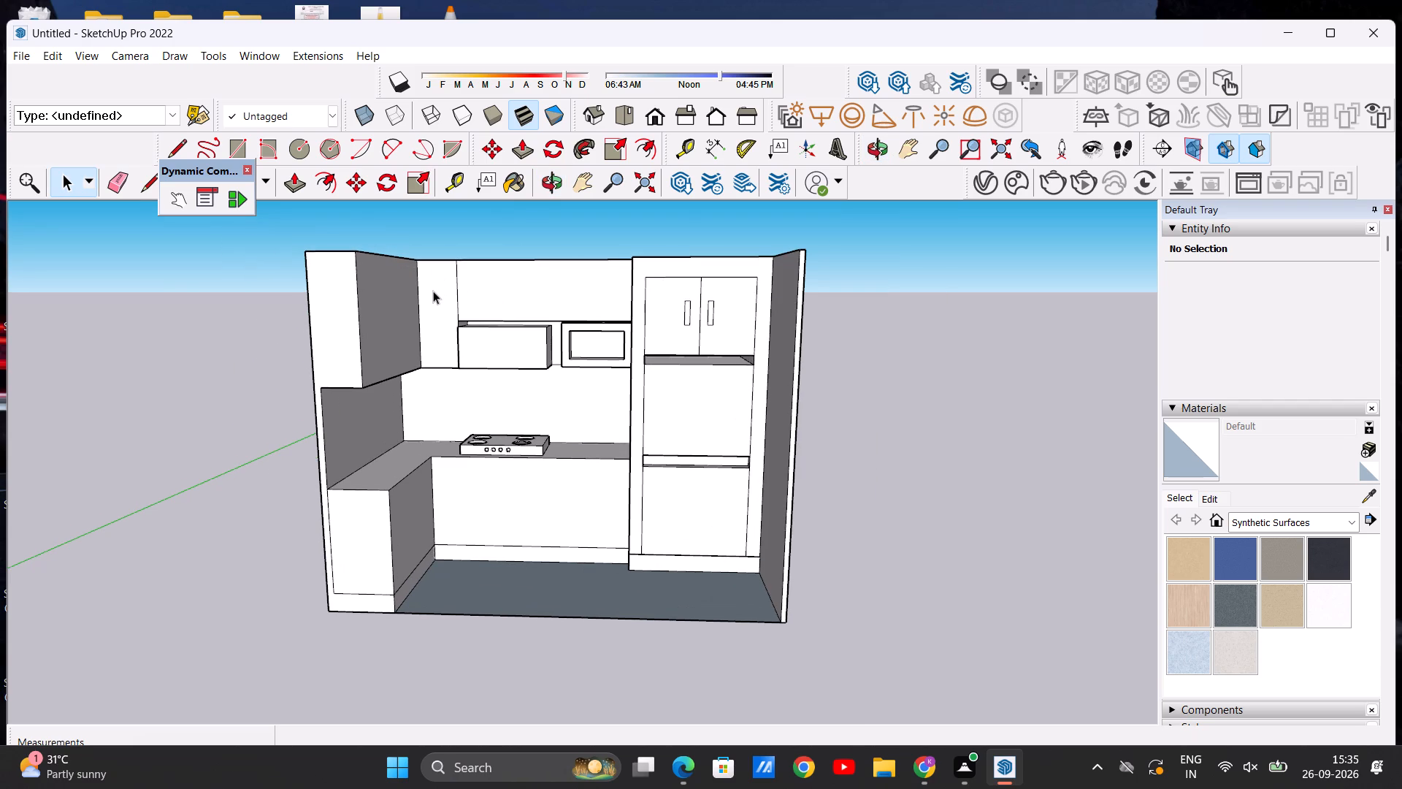
pyautogui.scroll(1, 433, 291)
pyautogui.moveTo(433, 291); pyautogui.dragTo(430, 304, button='middle')
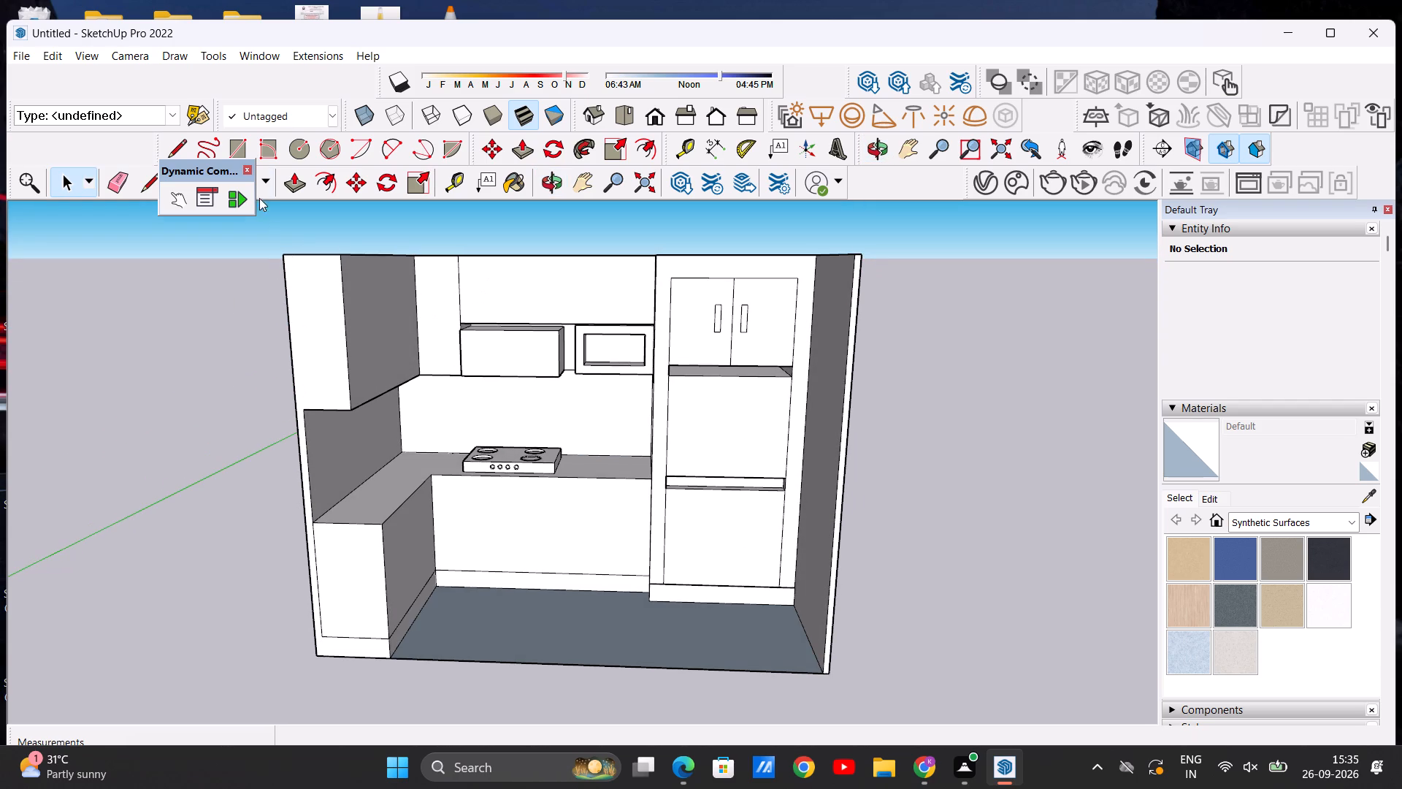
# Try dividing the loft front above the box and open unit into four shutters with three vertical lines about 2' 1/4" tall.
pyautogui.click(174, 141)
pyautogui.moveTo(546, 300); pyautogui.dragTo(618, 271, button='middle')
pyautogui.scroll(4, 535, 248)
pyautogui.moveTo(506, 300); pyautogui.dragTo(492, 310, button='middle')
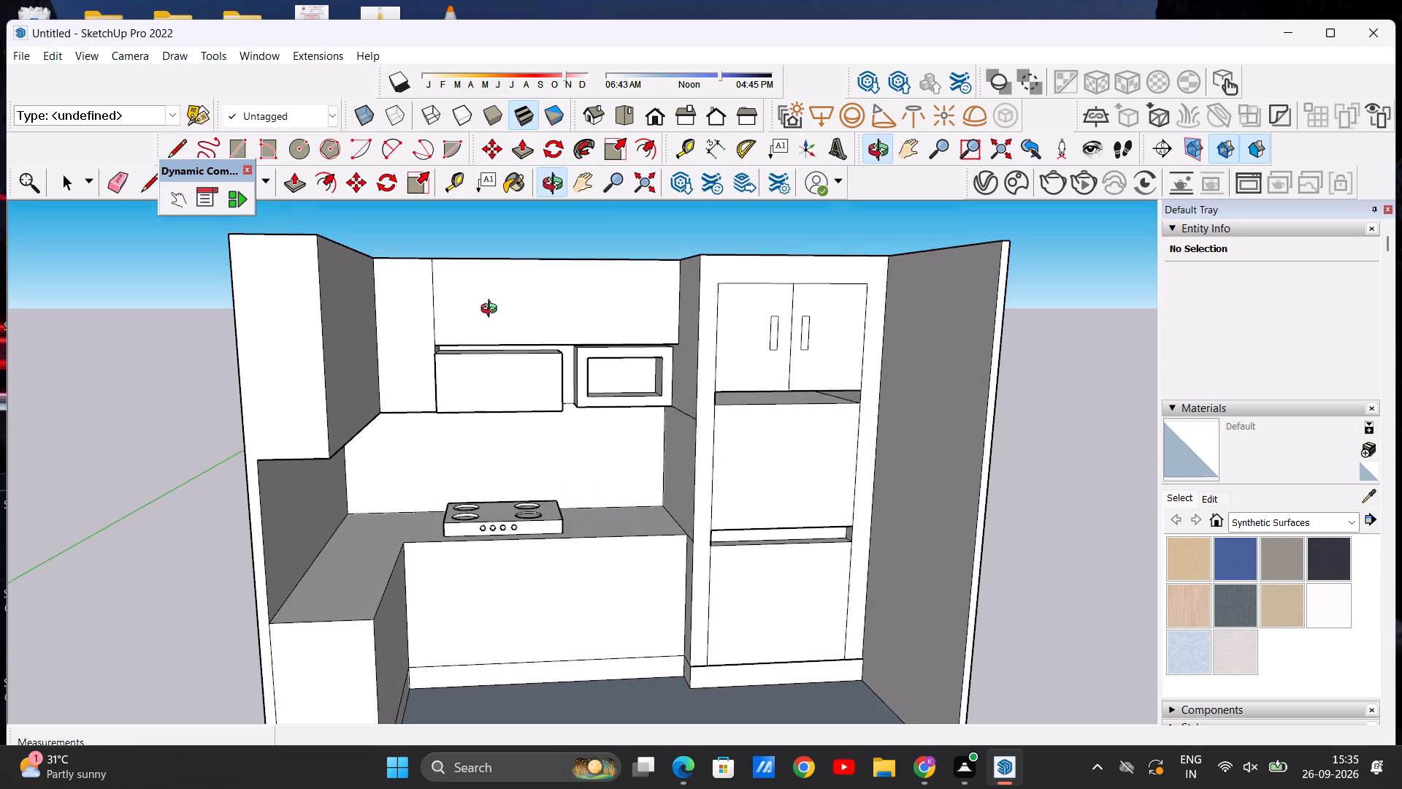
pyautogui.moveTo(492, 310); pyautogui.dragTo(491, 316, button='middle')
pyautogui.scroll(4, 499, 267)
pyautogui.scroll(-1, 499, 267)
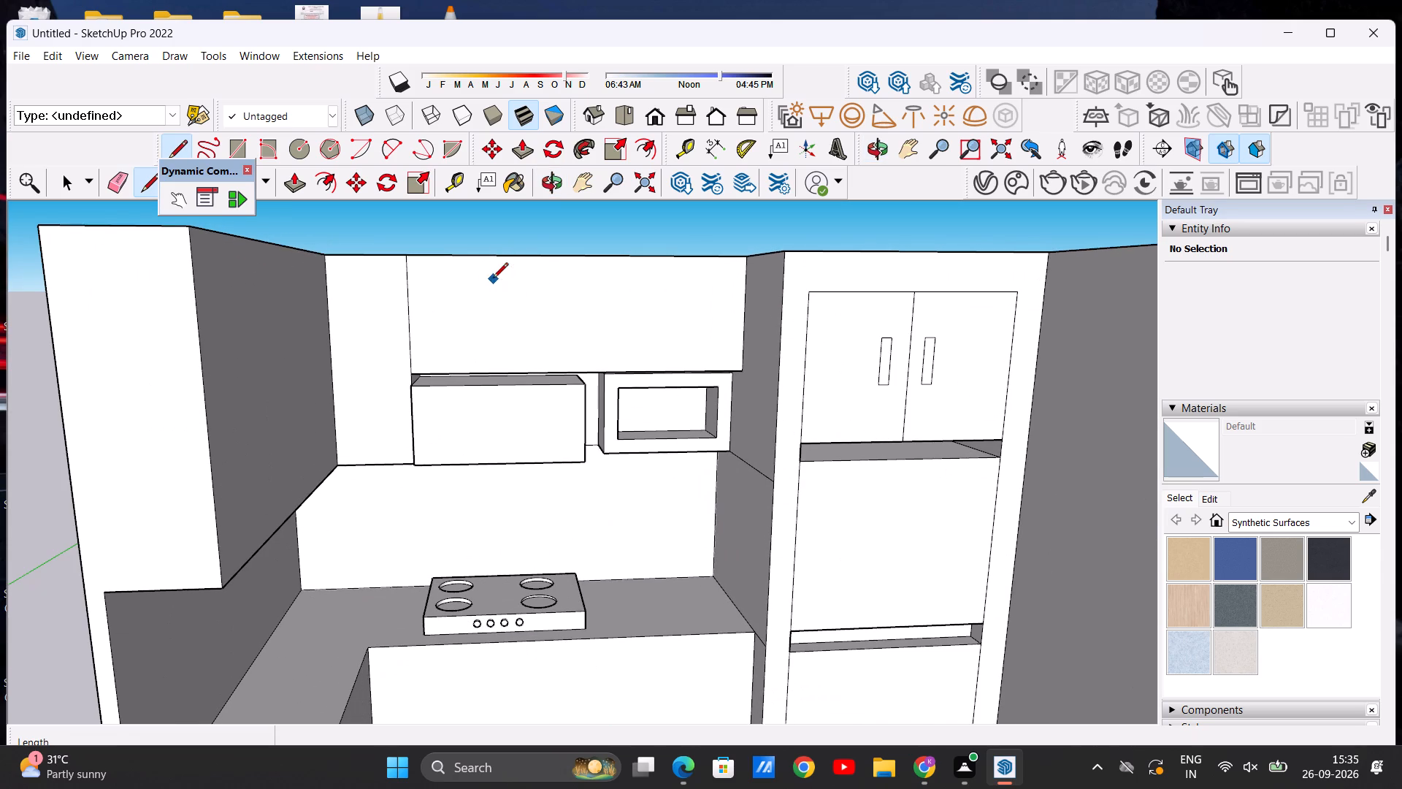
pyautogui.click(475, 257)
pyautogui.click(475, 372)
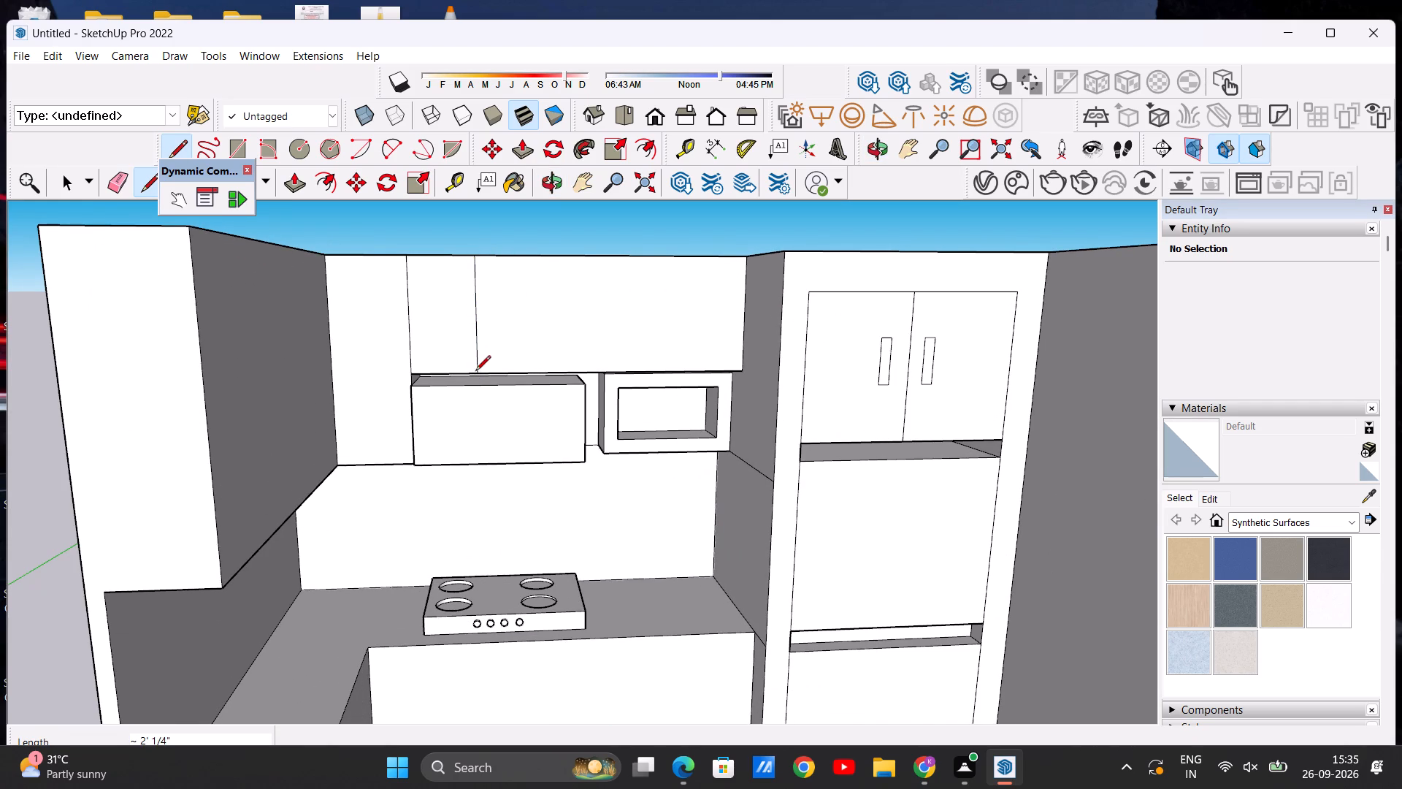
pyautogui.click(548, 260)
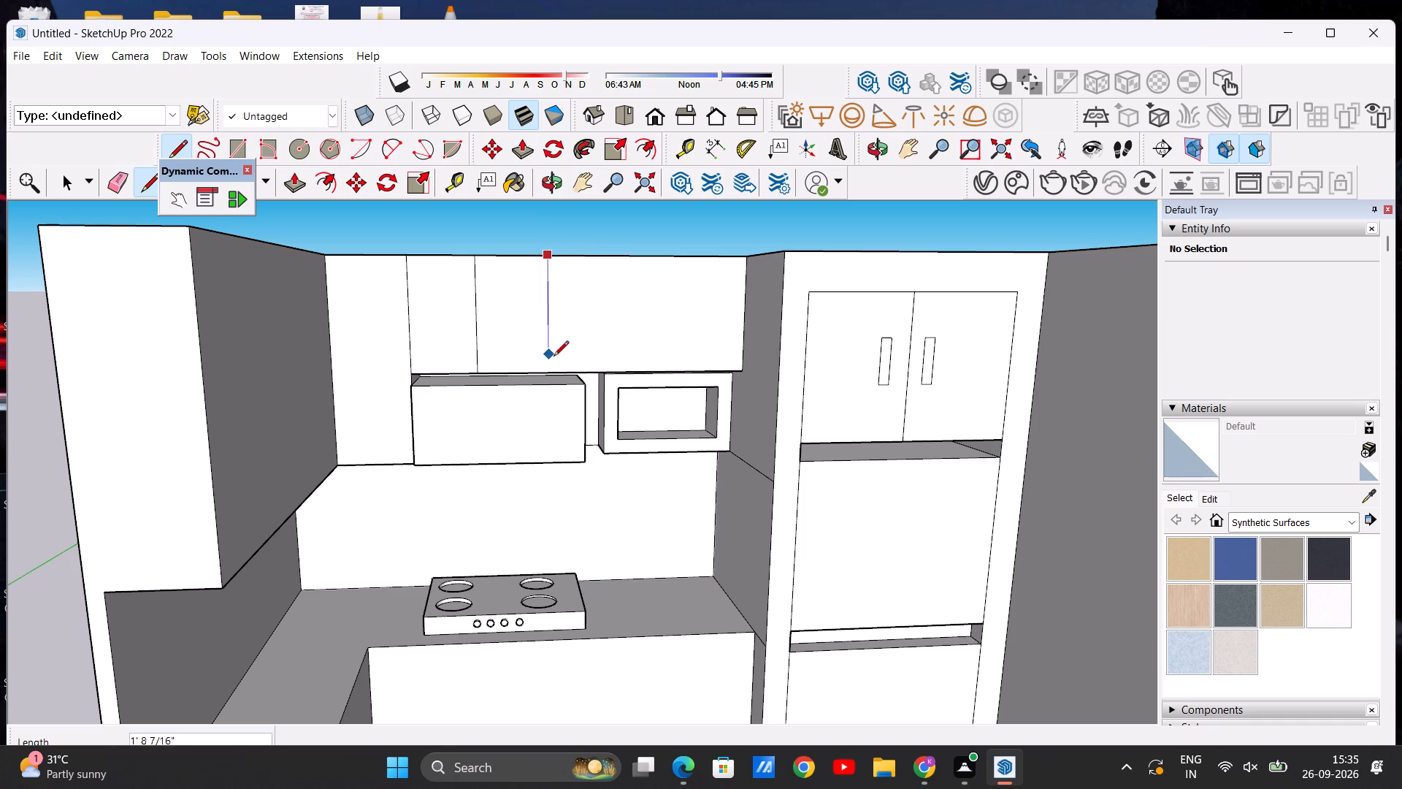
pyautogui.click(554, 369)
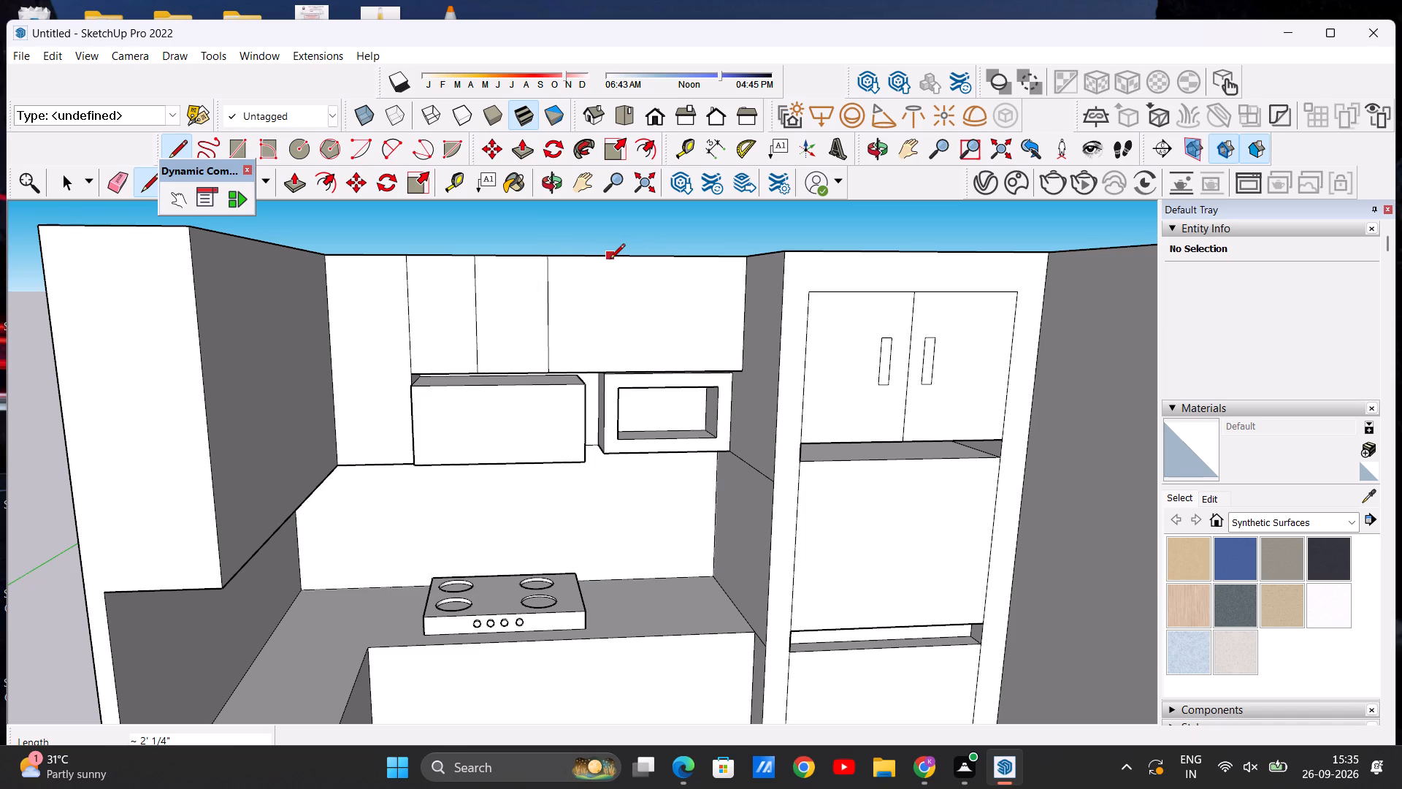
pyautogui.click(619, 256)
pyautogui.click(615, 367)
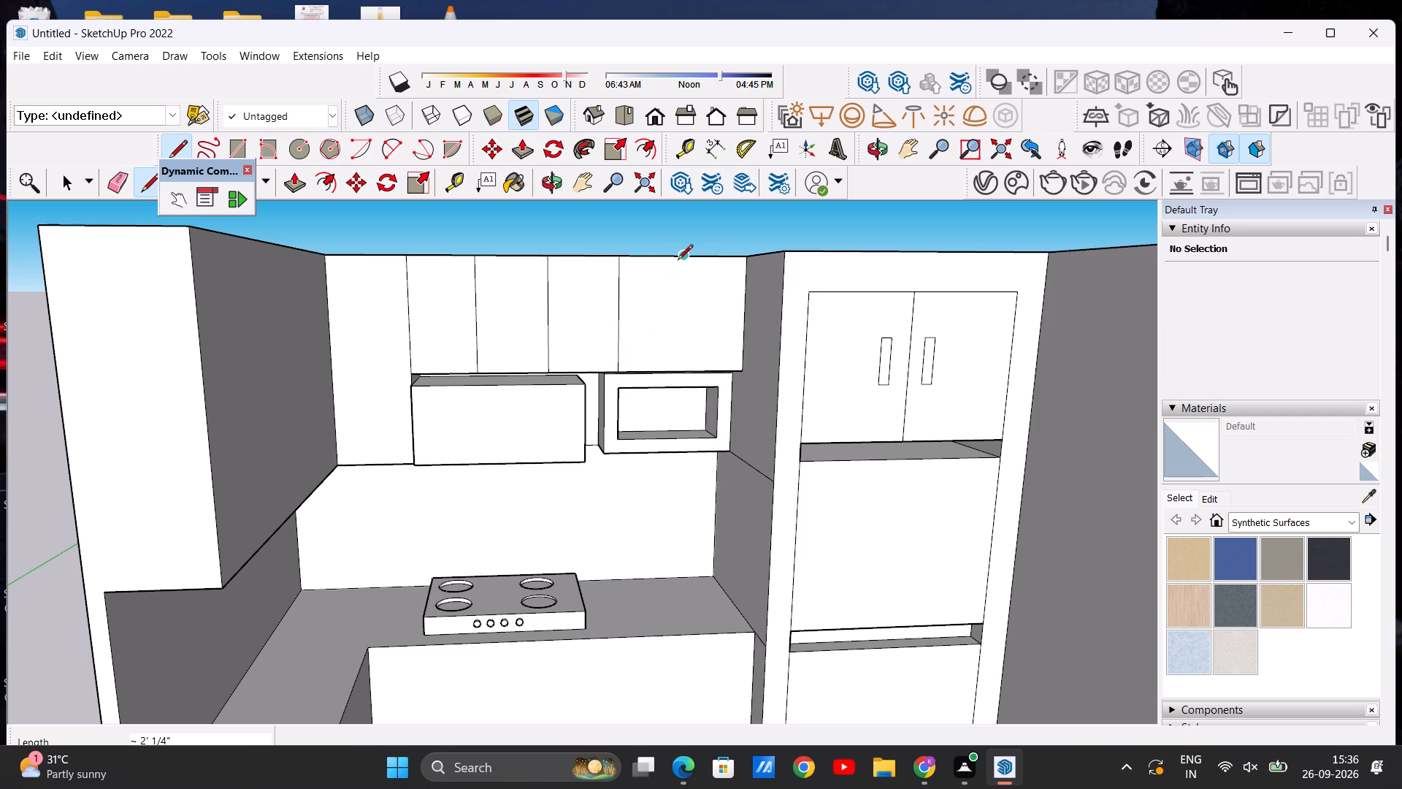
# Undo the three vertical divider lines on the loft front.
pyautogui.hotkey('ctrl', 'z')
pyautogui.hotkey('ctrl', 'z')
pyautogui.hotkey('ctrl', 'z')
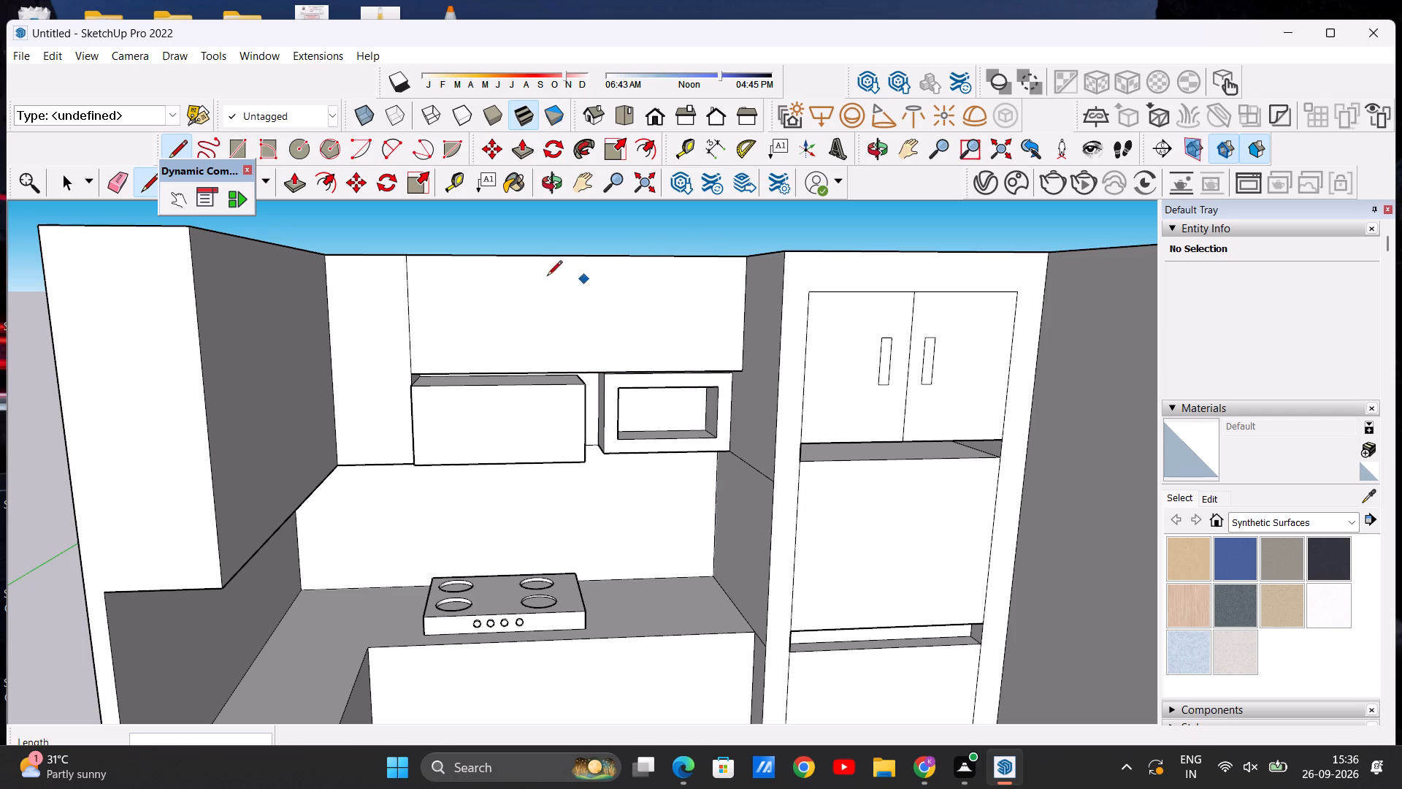
# Draw two full-height vertical lines on the loft front, dividing it into three shutters above the box and open unit.
pyautogui.click(648, 259)
pyautogui.click(652, 366)
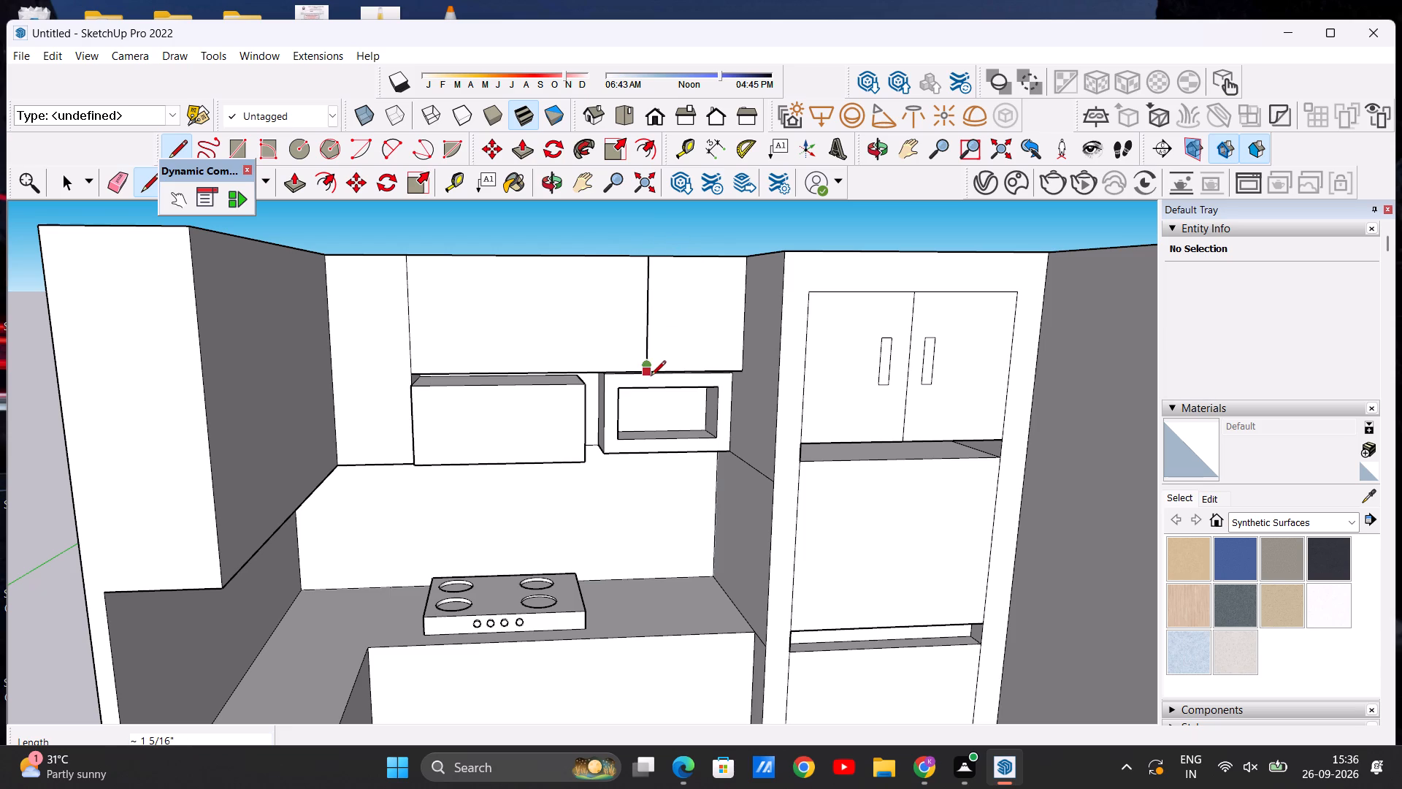
pyautogui.scroll(5, 648, 377)
pyautogui.click(647, 372)
pyautogui.scroll(-8, 647, 347)
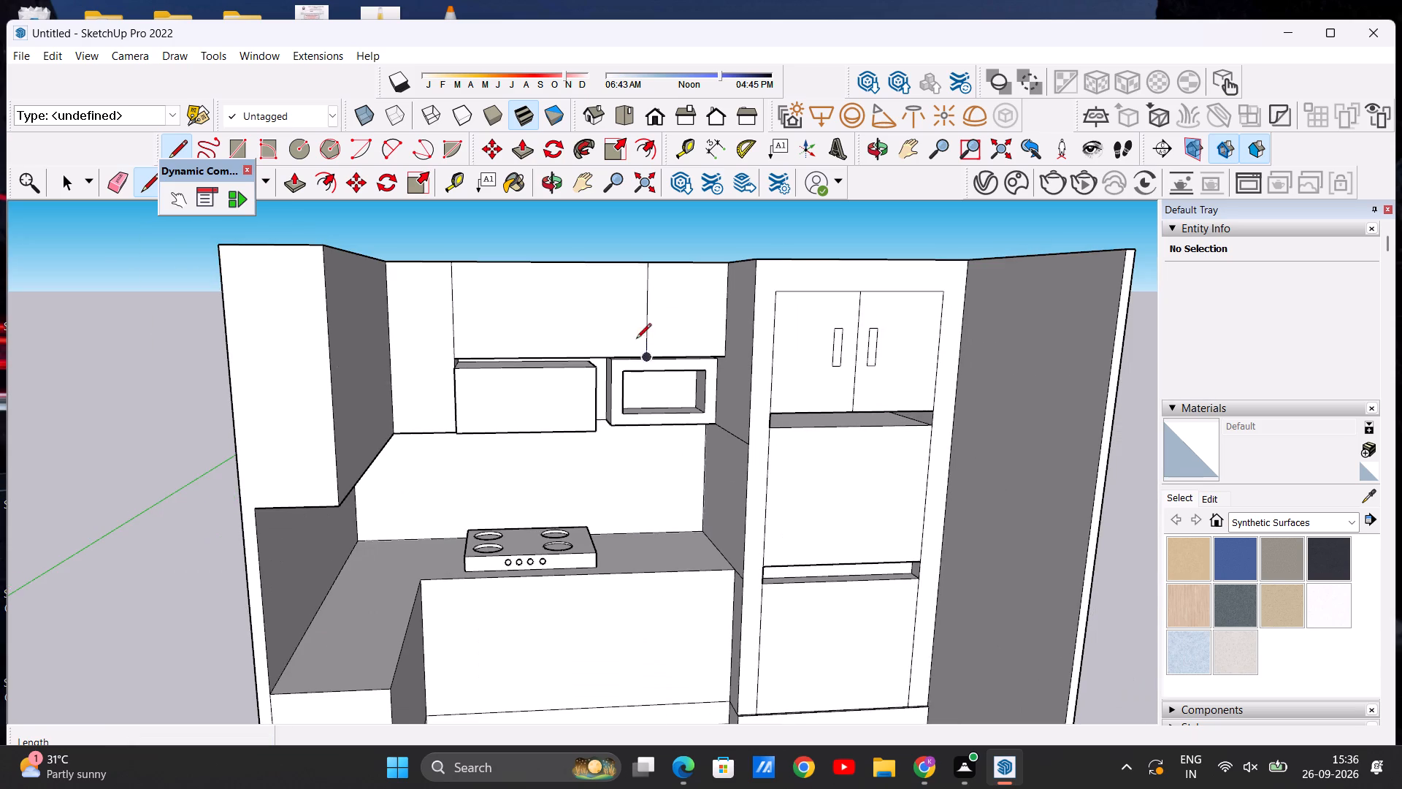
pyautogui.scroll(4, 546, 270)
pyautogui.click(549, 259)
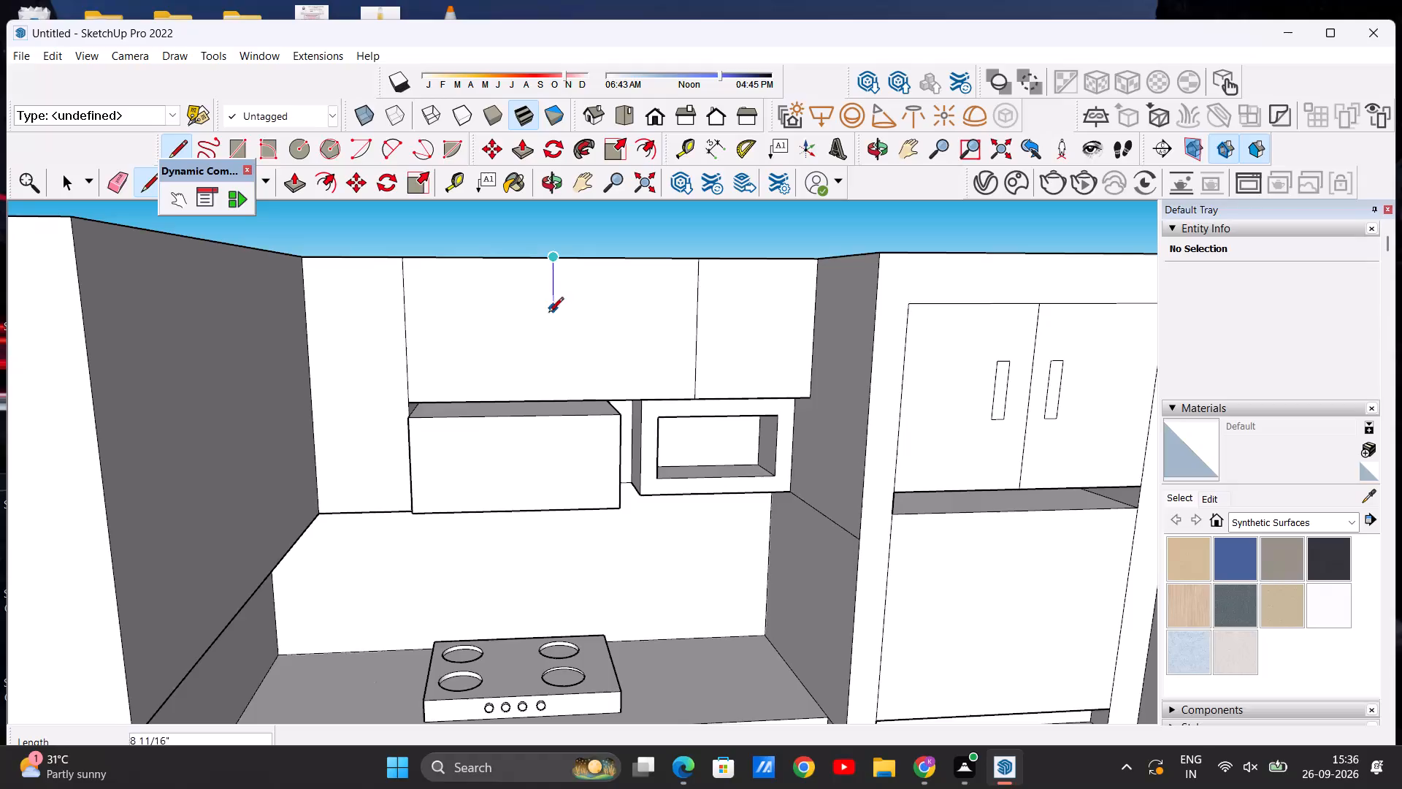
pyautogui.click(551, 394)
pyautogui.press('space')
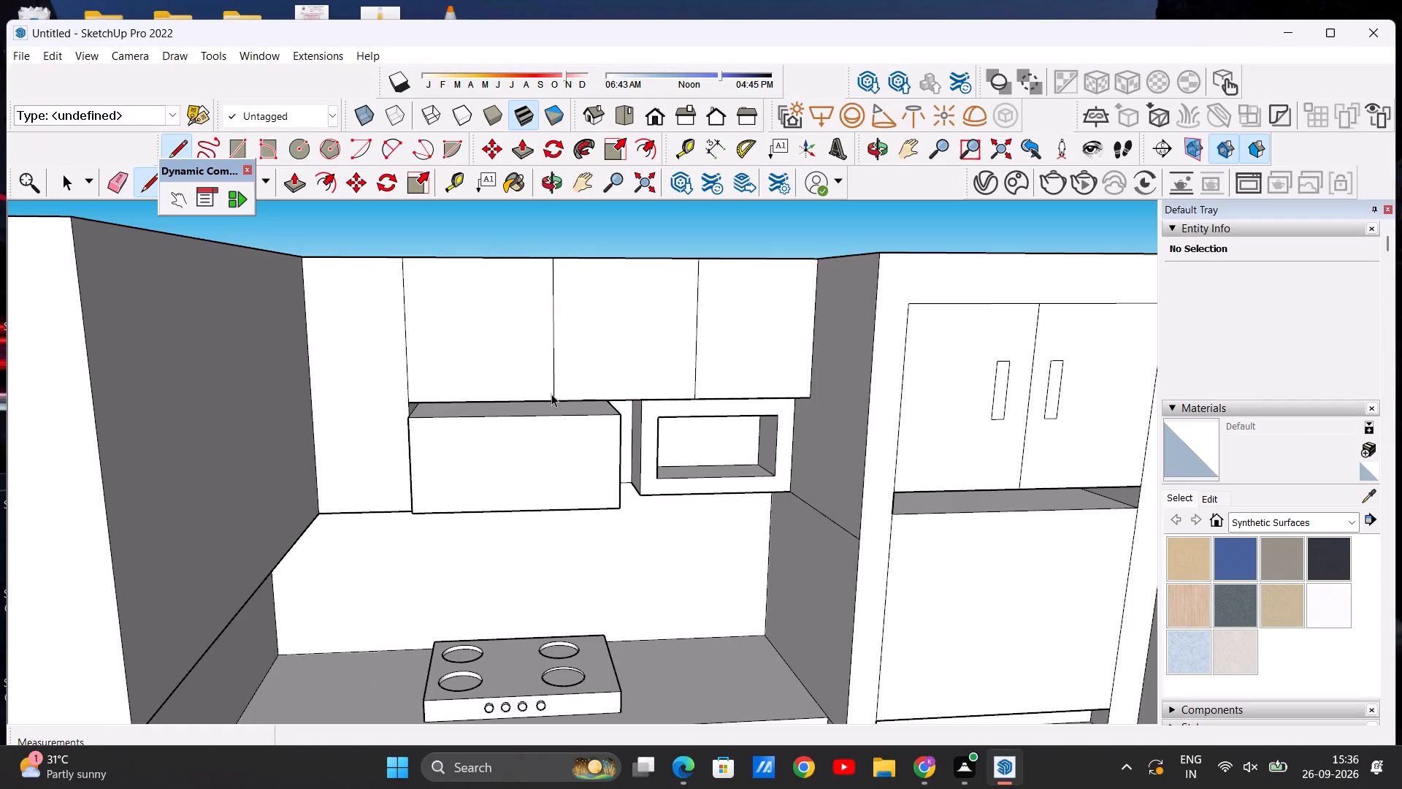
# Examine the divided loft and the side wall unit from front, side and raised angles.
pyautogui.scroll(-9, 565, 345)
pyautogui.moveTo(560, 402); pyautogui.dragTo(557, 371, button='middle')
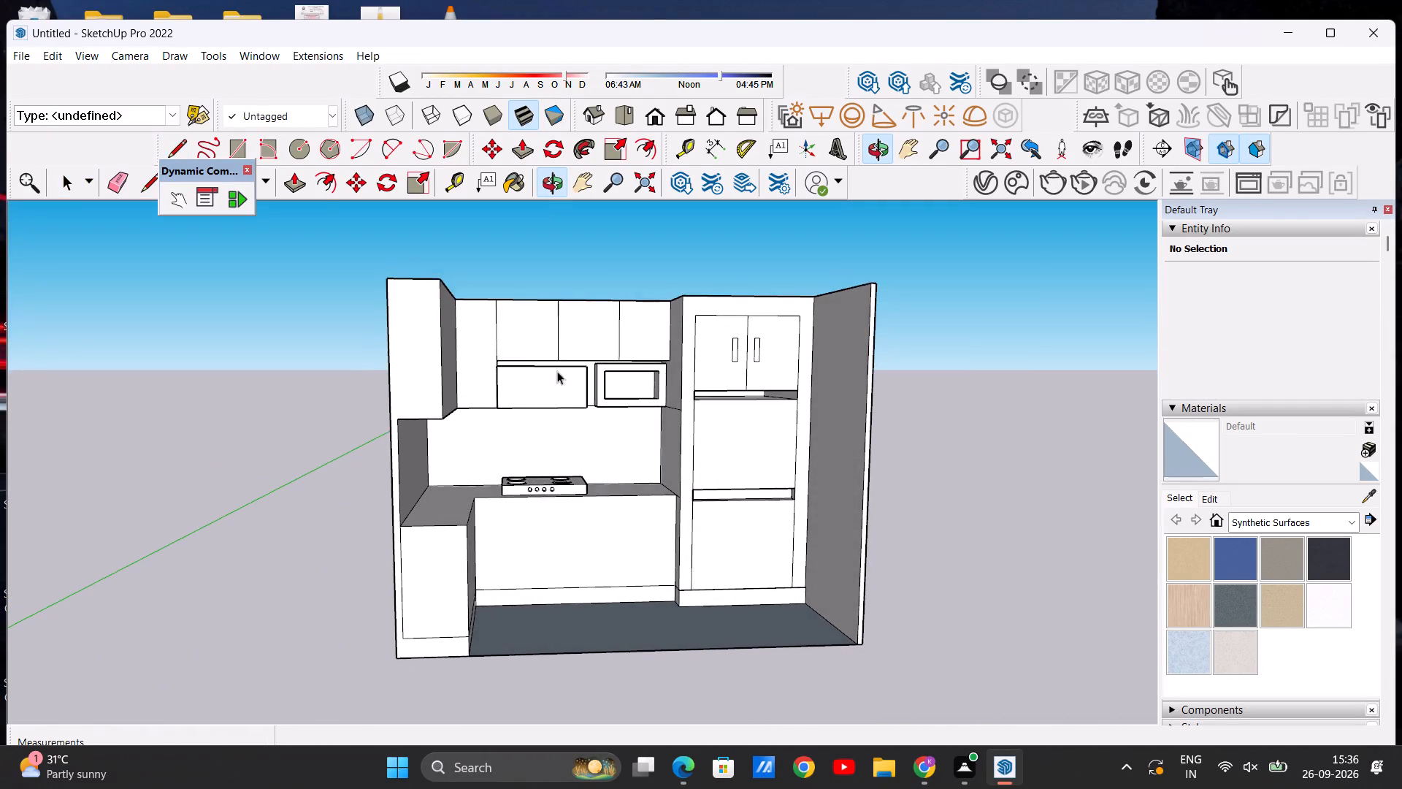
pyautogui.scroll(3, 563, 340)
pyautogui.scroll(-6, 575, 339)
pyautogui.moveTo(591, 364); pyautogui.dragTo(344, 381, button='middle')
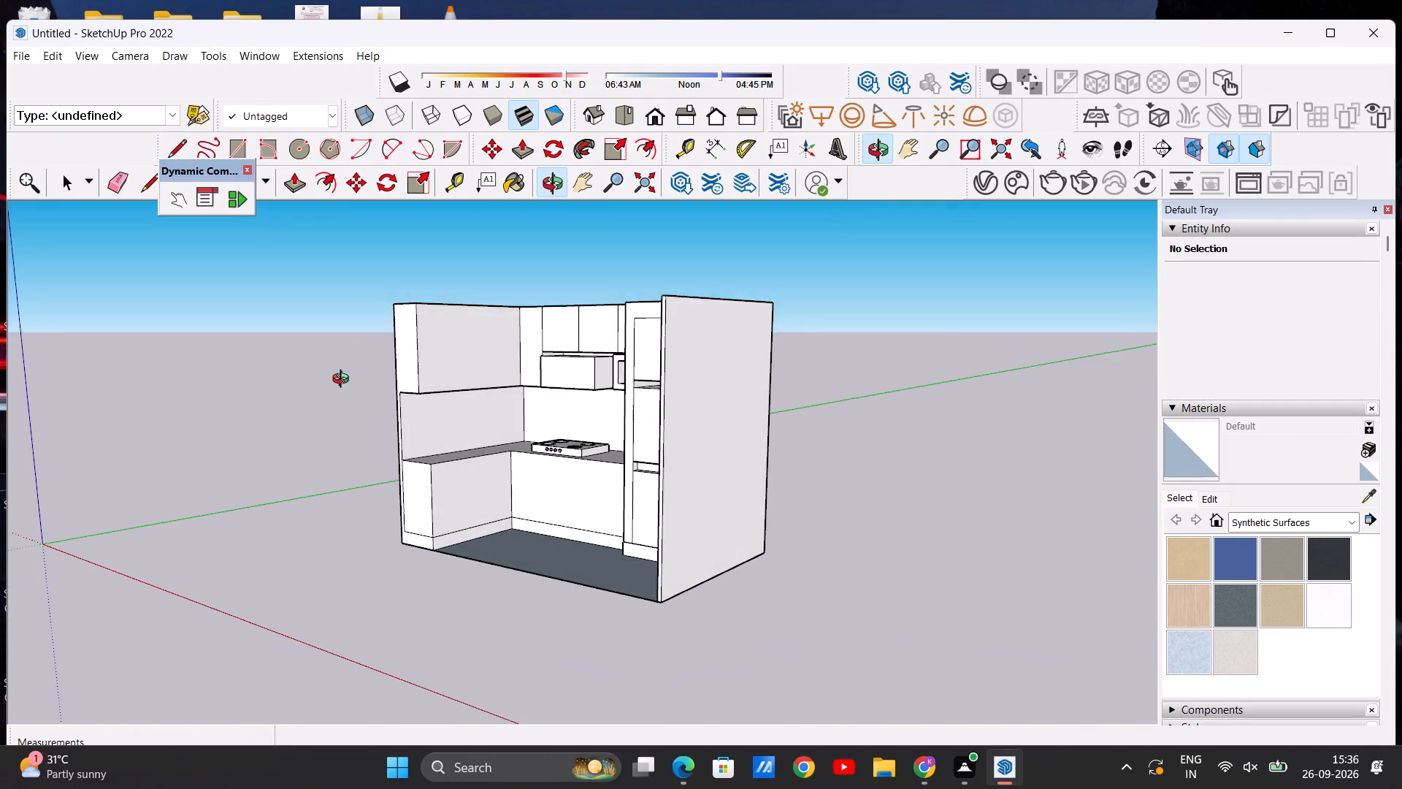
pyautogui.moveTo(344, 381); pyautogui.dragTo(329, 393, button='middle')
pyautogui.scroll(2, 384, 338)
pyautogui.moveTo(535, 374); pyautogui.dragTo(460, 405, button='middle')
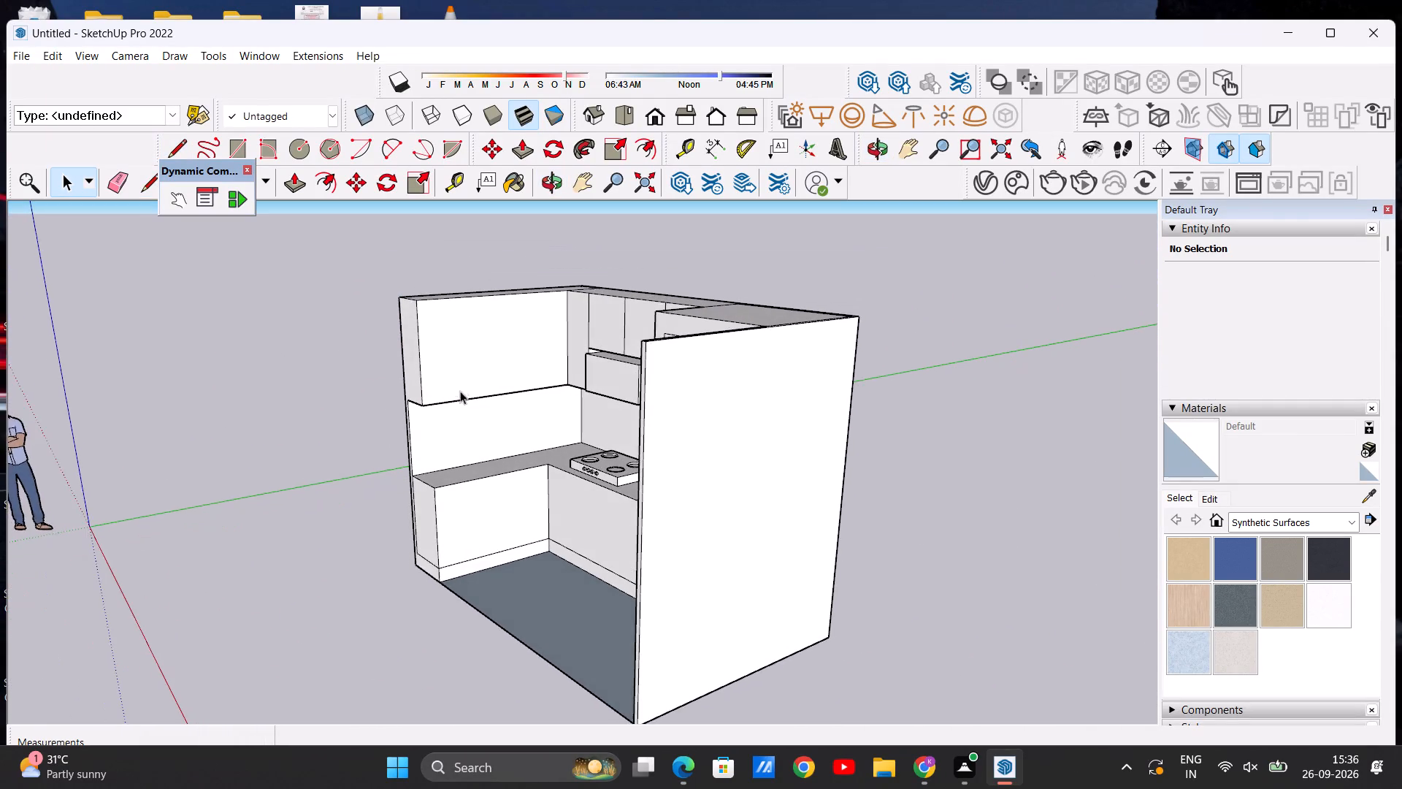
pyautogui.scroll(1, 468, 365)
pyautogui.scroll(-1, 467, 341)
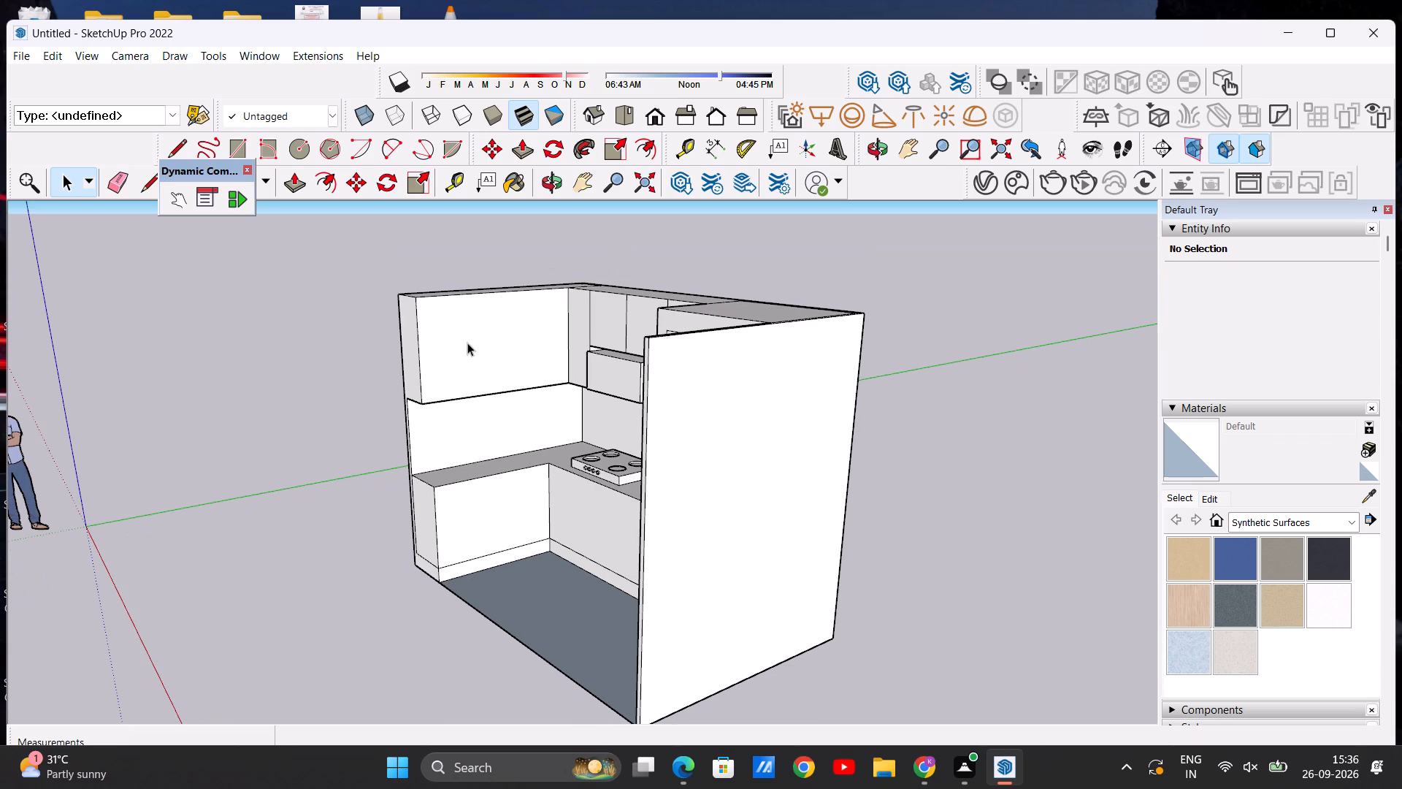
pyautogui.moveTo(446, 362); pyautogui.dragTo(564, 381, button='middle')
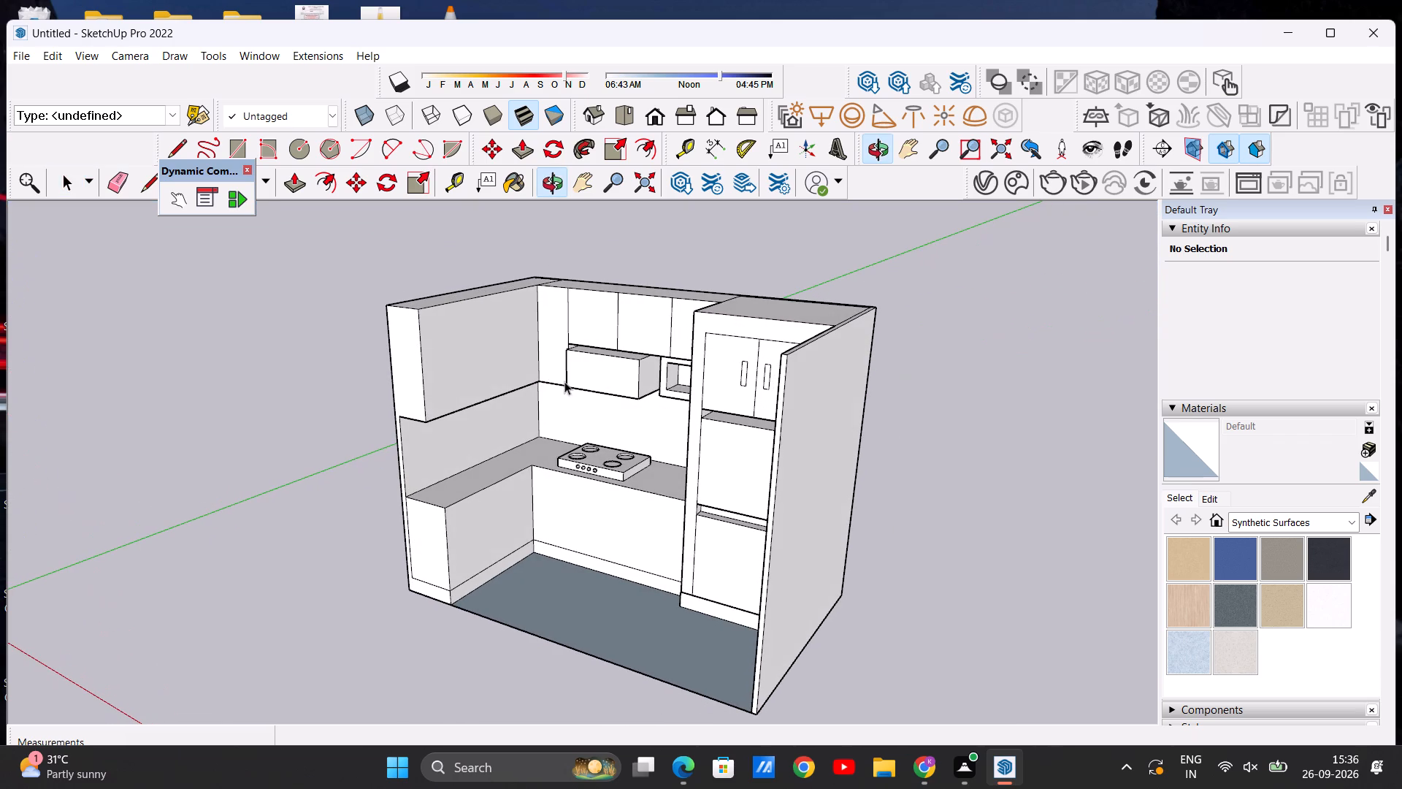
# Push/Pull the front face of the side wall unit back 1' 2", flush with the side wall.
pyautogui.click(290, 177)
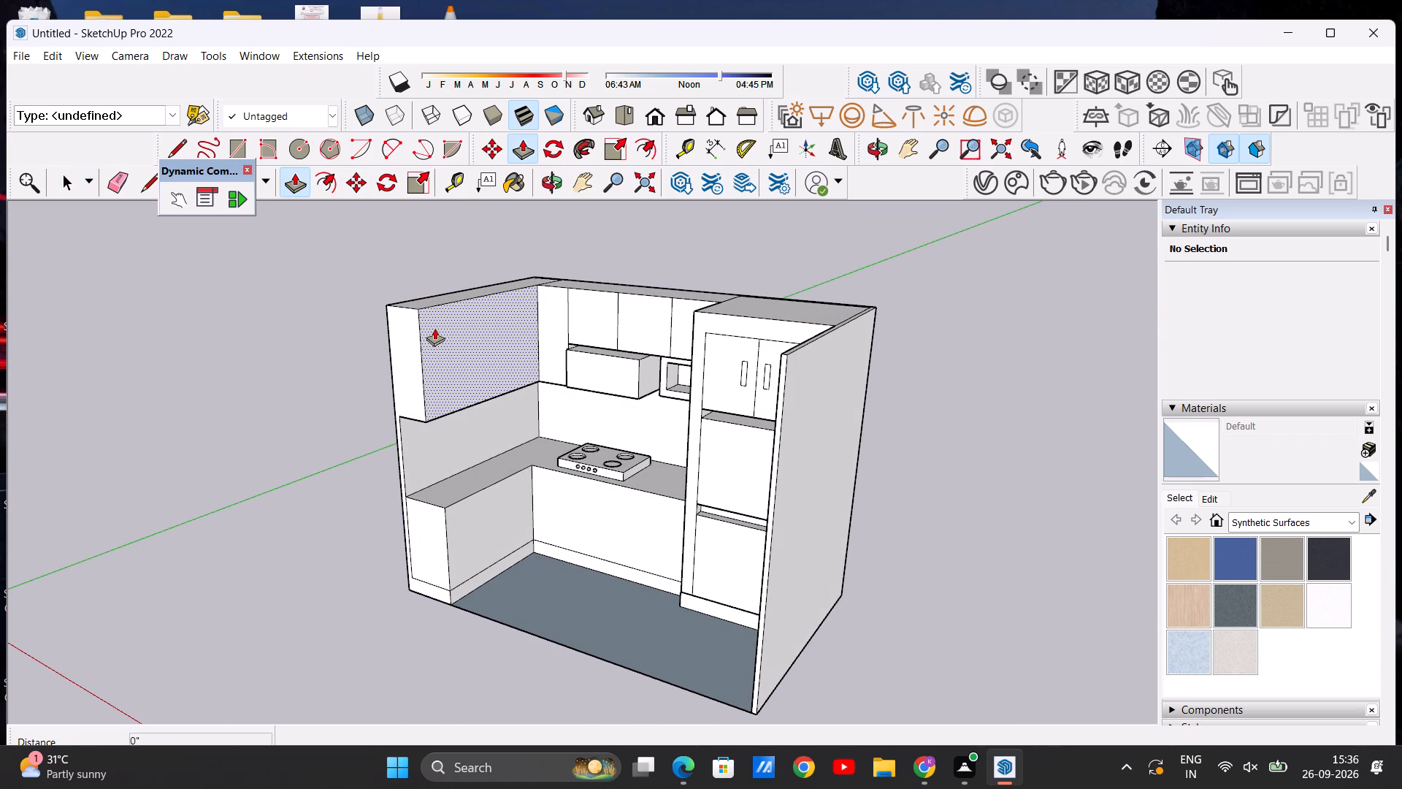
pyautogui.click(434, 328)
pyautogui.click(402, 319)
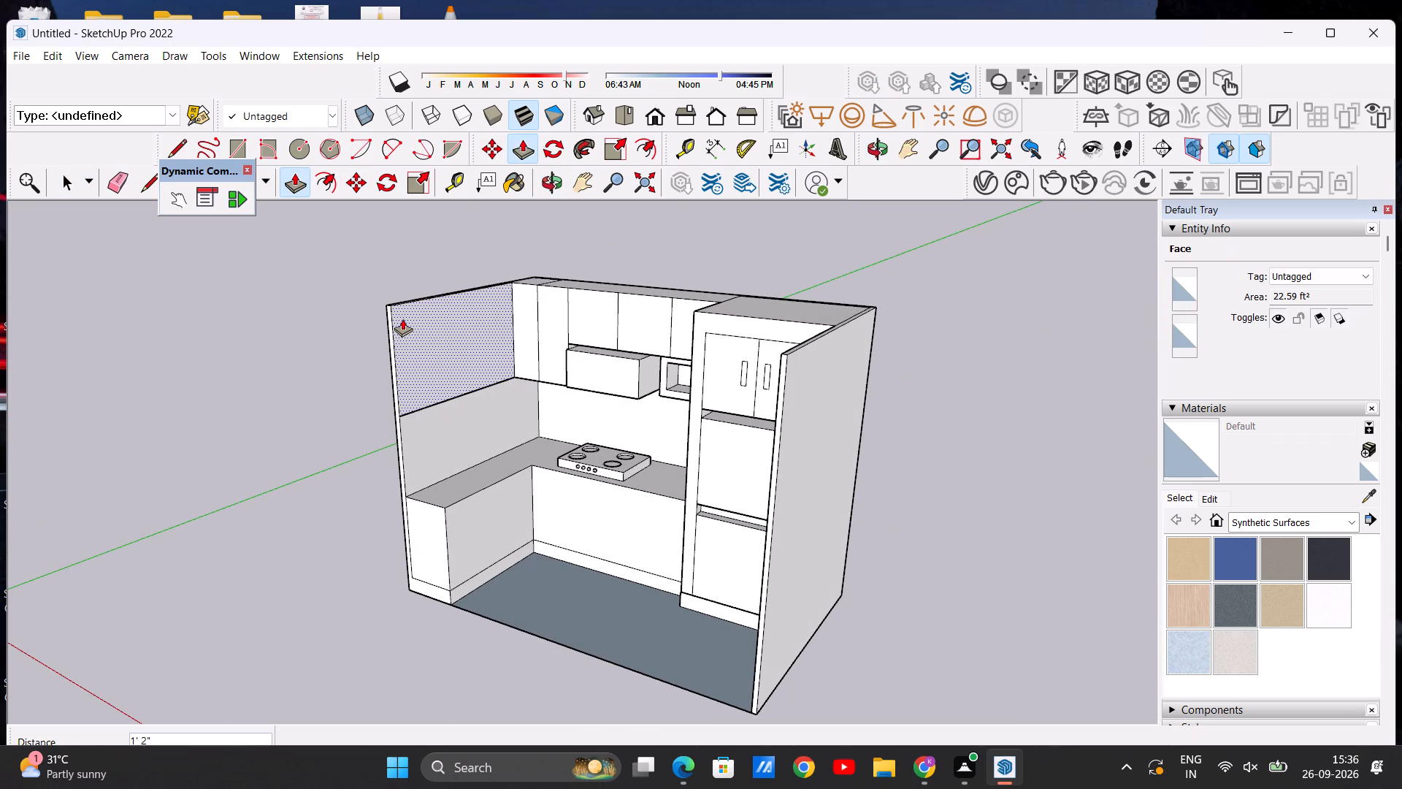
pyautogui.press('space')
# Draw two closely spaced vertical lines about 3' 7 7/16" tall on the side wall's upper area, toward its open end.
pyautogui.moveTo(459, 343); pyautogui.dragTo(353, 351, button='middle')
pyautogui.click(177, 150)
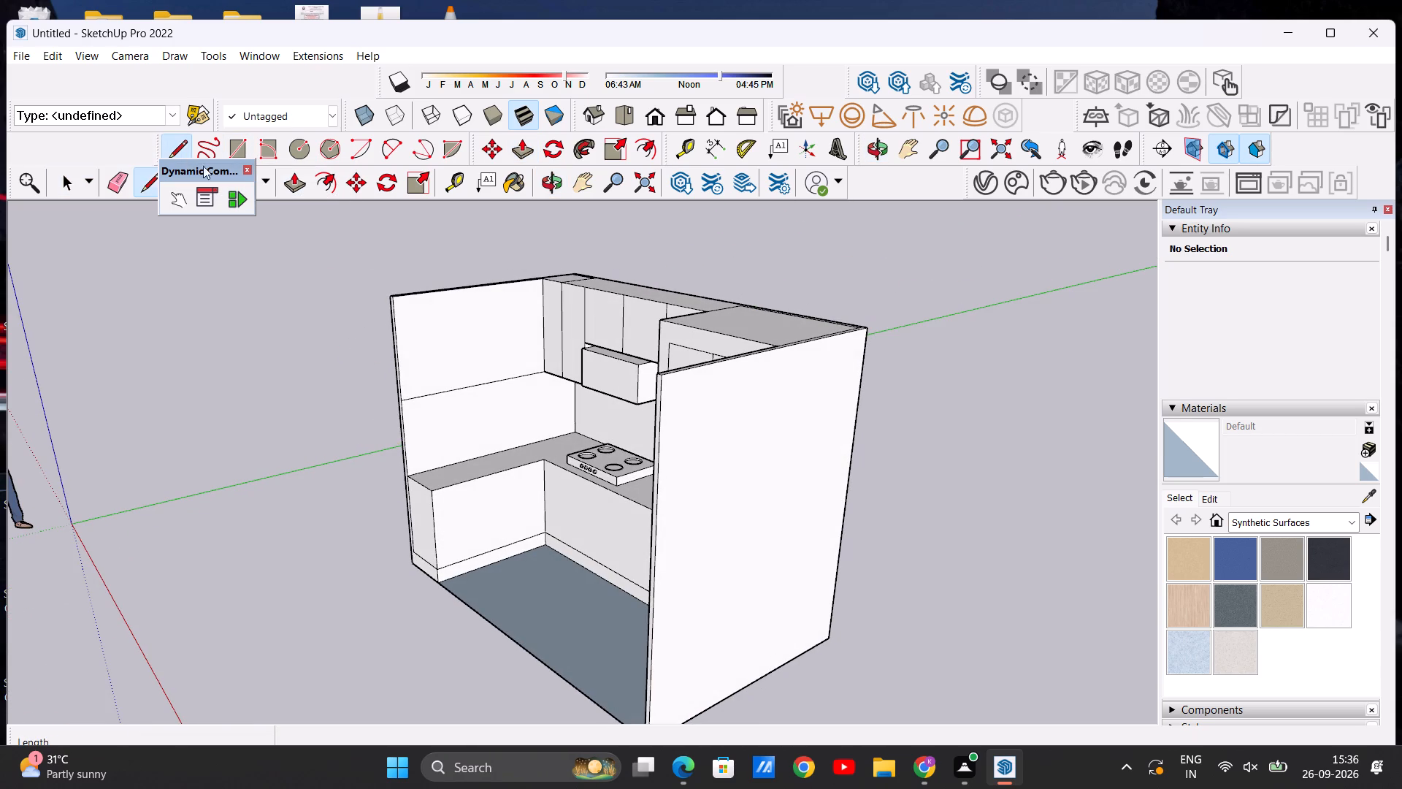
pyautogui.moveTo(455, 373); pyautogui.dragTo(353, 376, button='middle')
pyautogui.scroll(5, 462, 273)
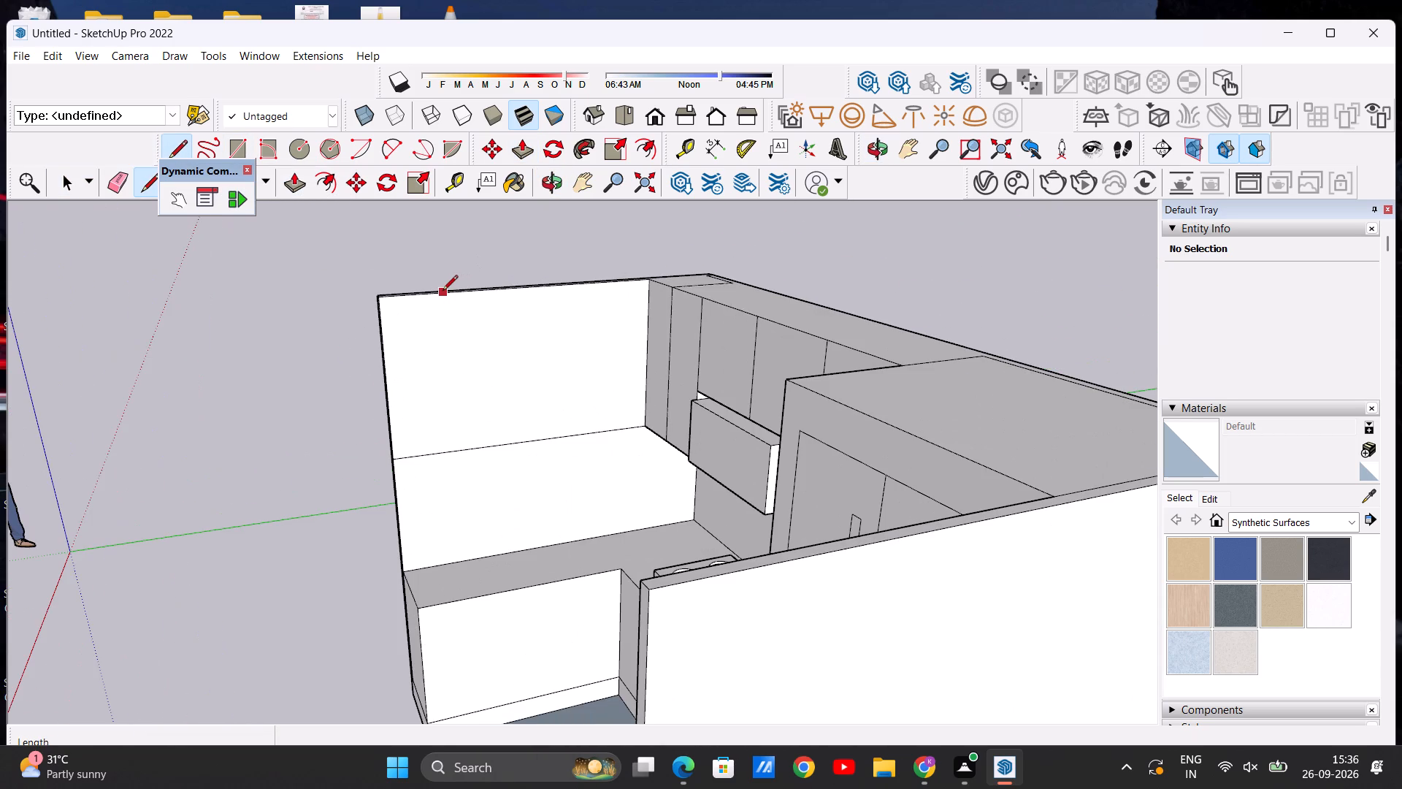
pyautogui.click(443, 291)
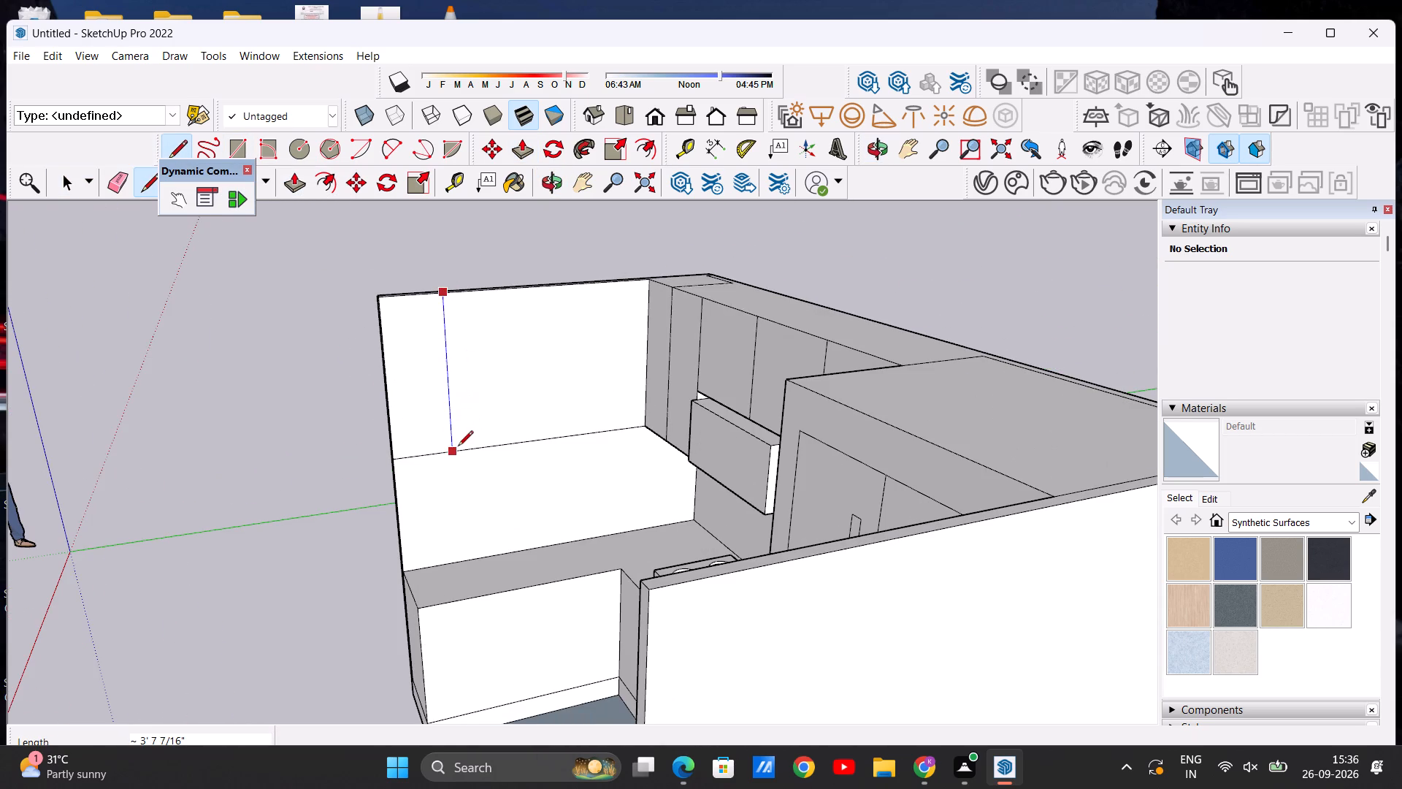
pyautogui.click(458, 447)
pyautogui.press('space')
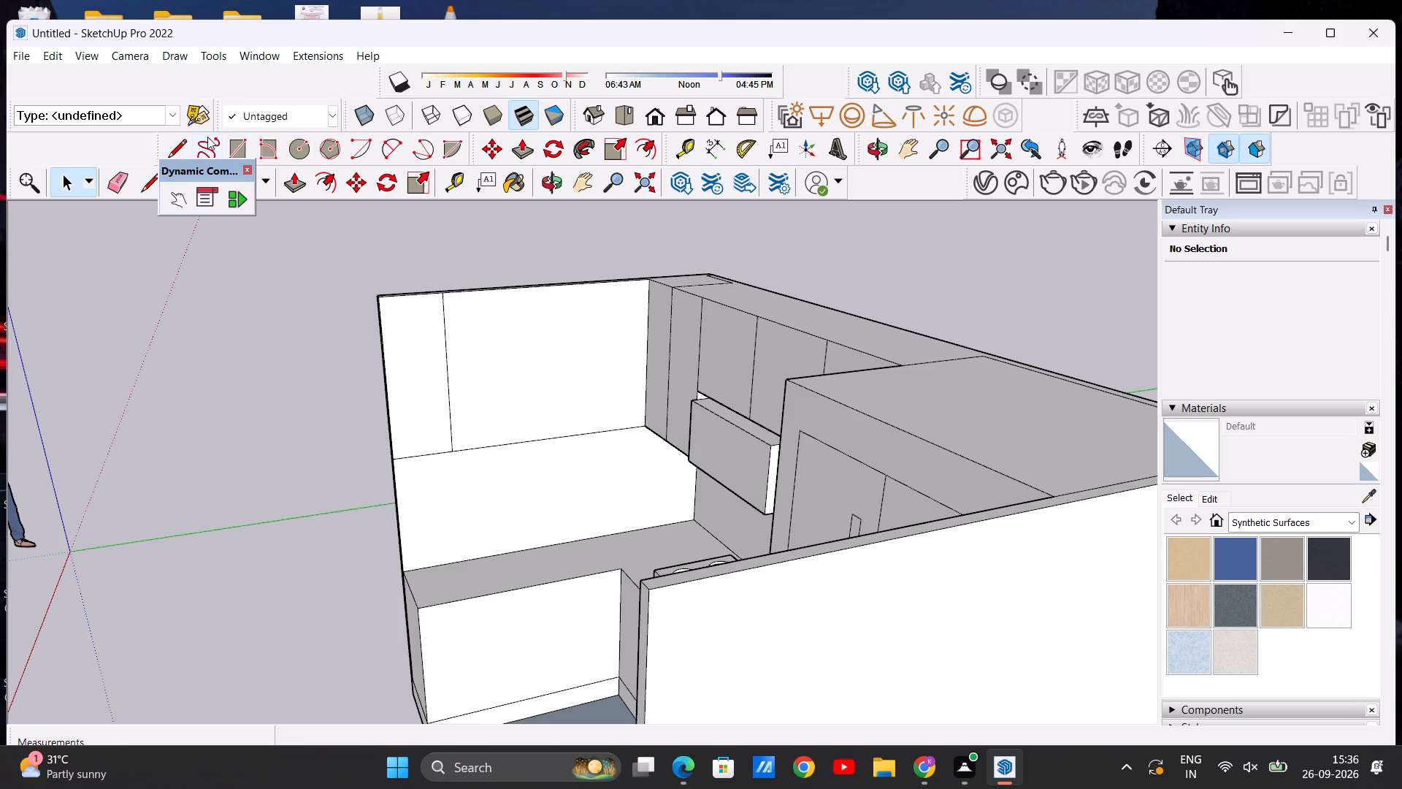
pyautogui.click(180, 142)
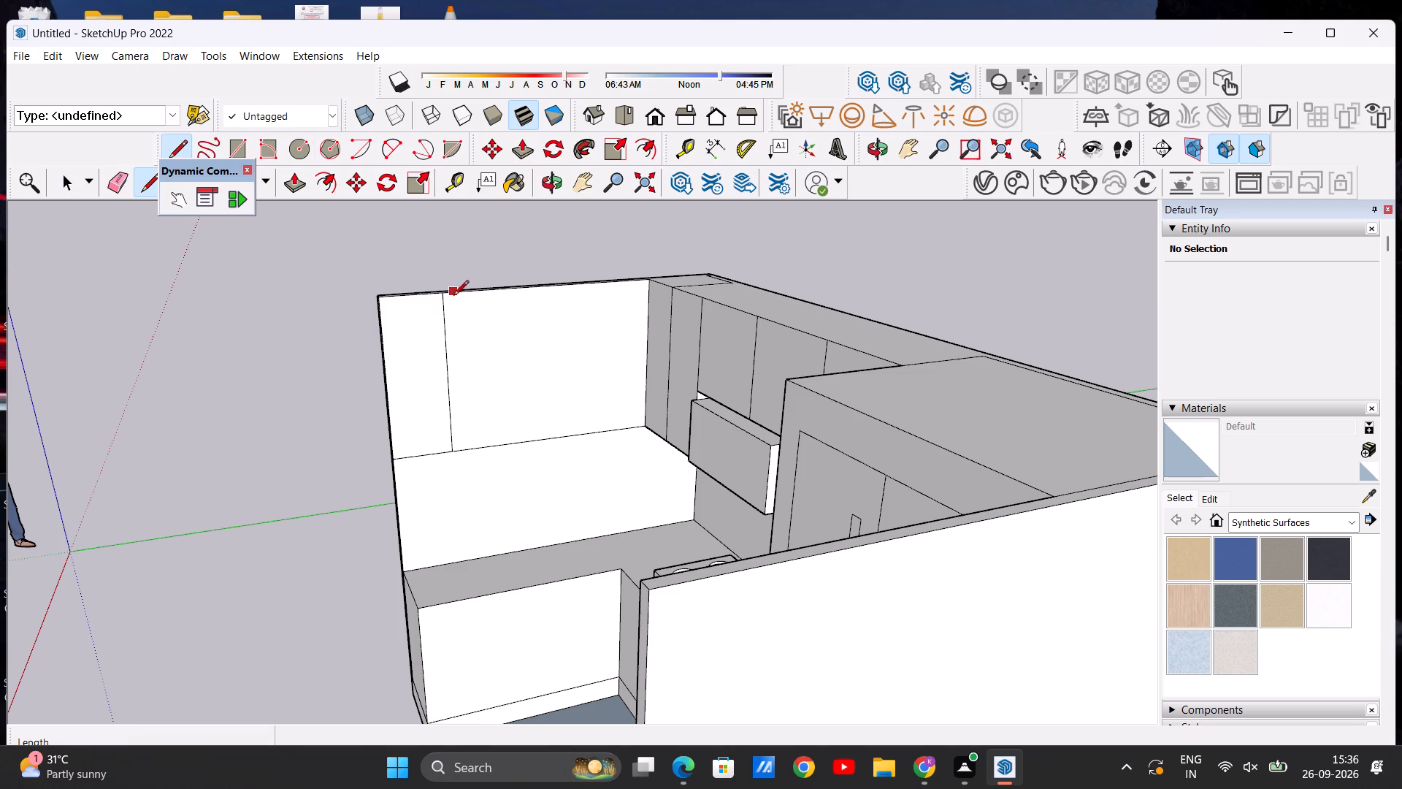
pyautogui.scroll(10, 448, 297)
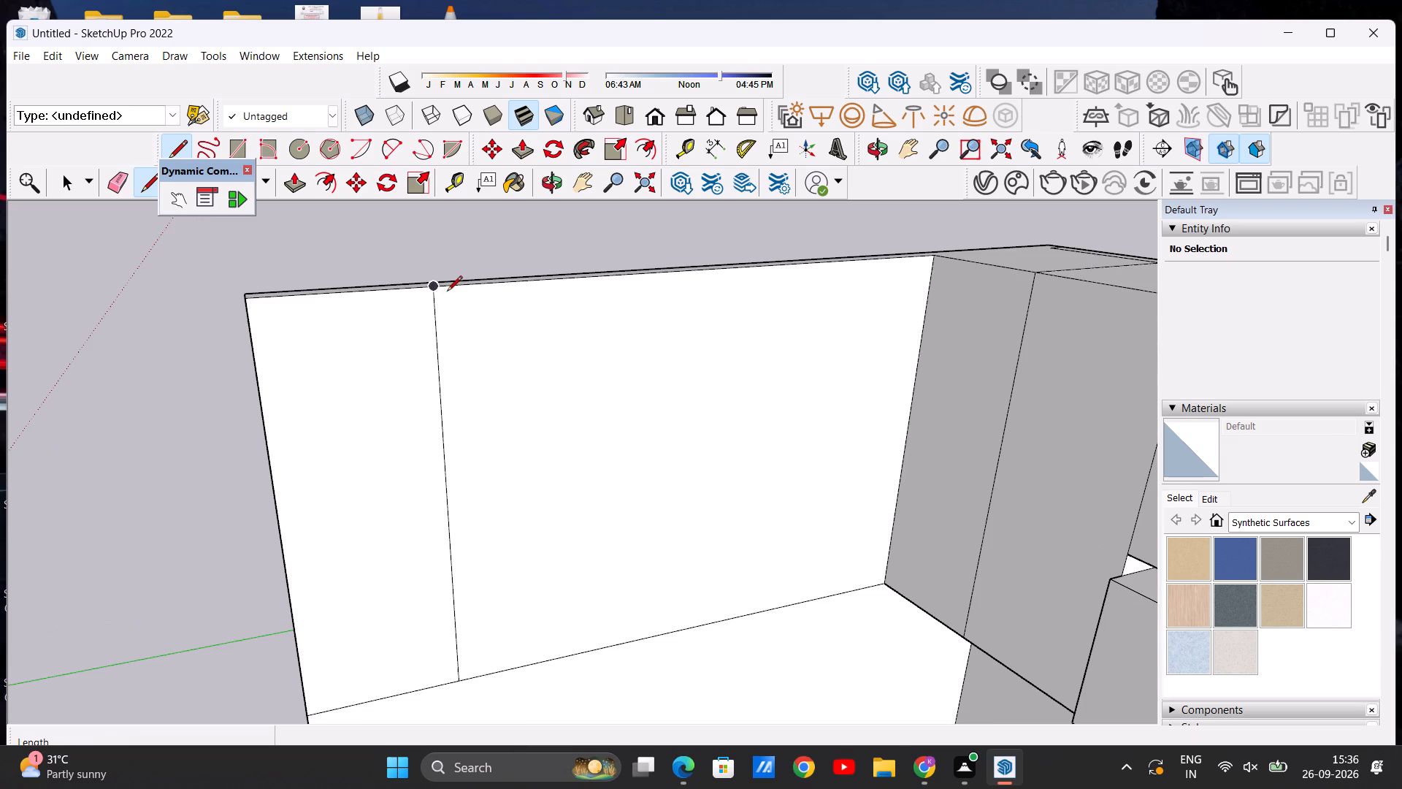
pyautogui.click(445, 285)
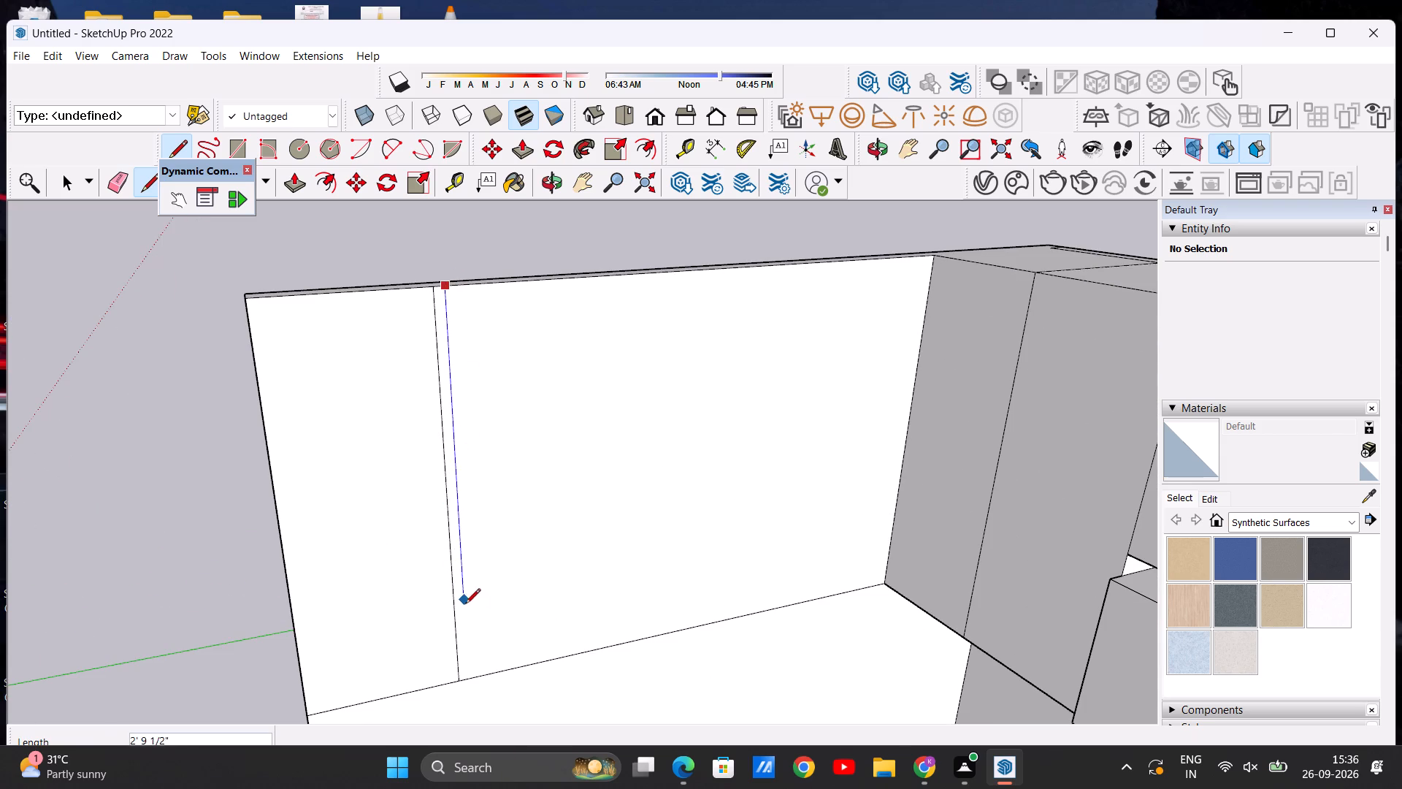
pyautogui.click(470, 679)
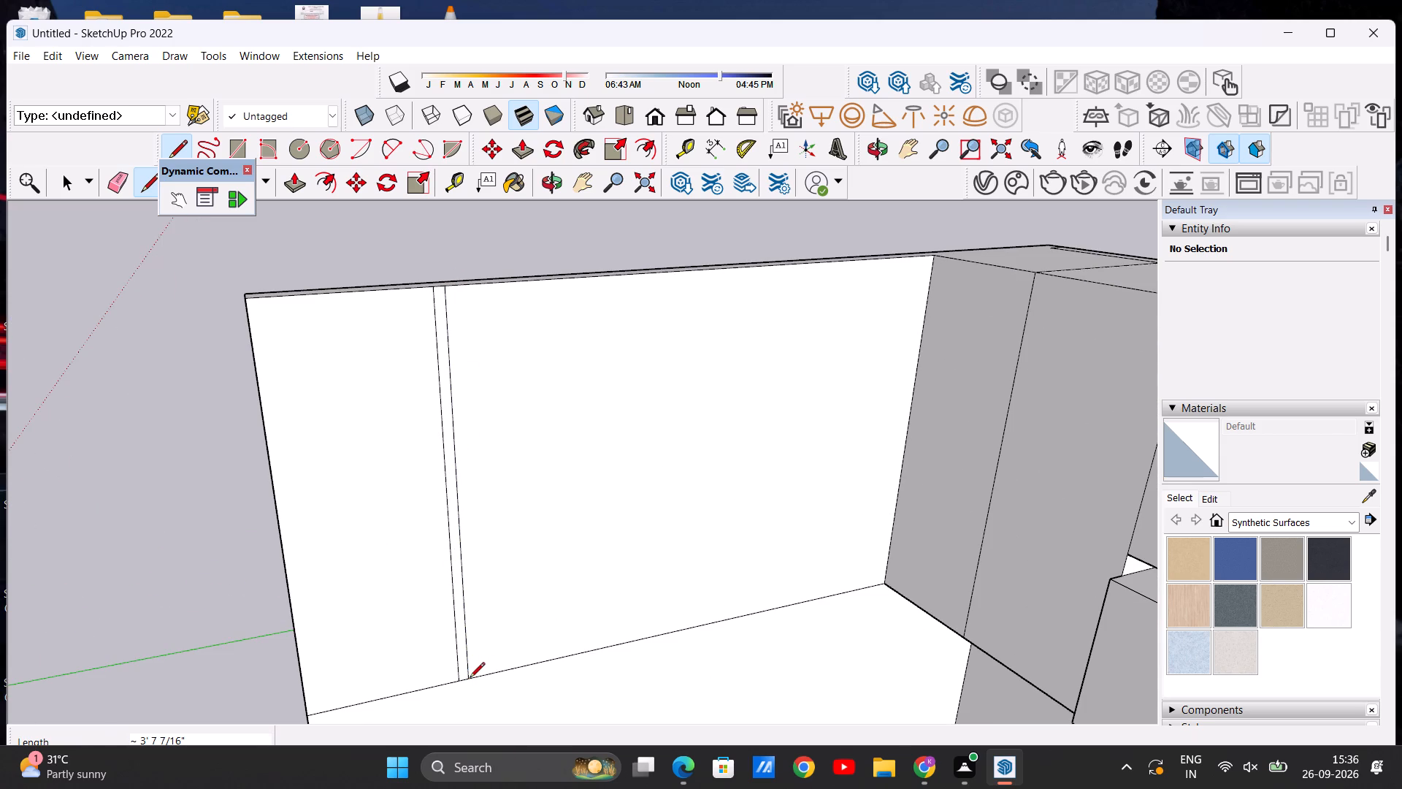
pyautogui.press('space')
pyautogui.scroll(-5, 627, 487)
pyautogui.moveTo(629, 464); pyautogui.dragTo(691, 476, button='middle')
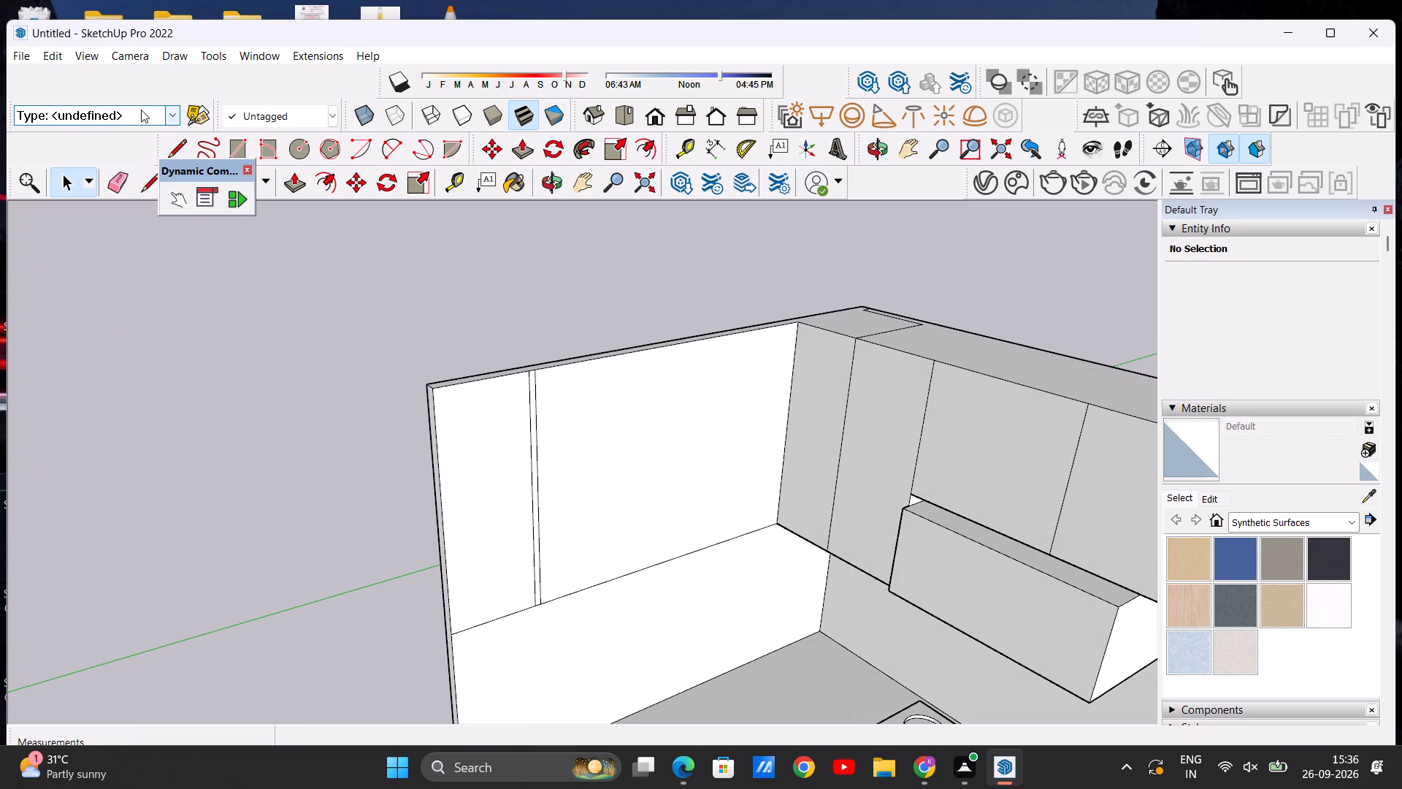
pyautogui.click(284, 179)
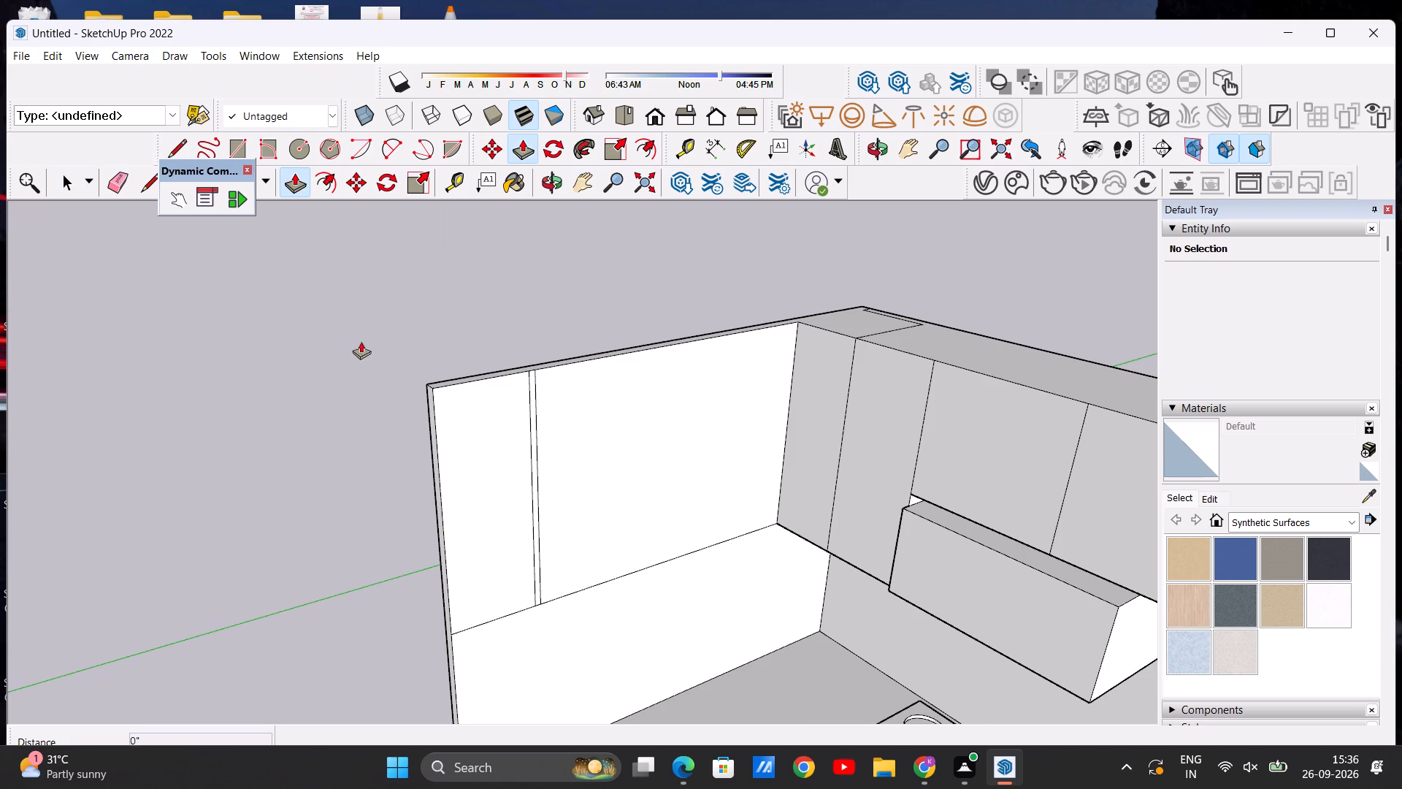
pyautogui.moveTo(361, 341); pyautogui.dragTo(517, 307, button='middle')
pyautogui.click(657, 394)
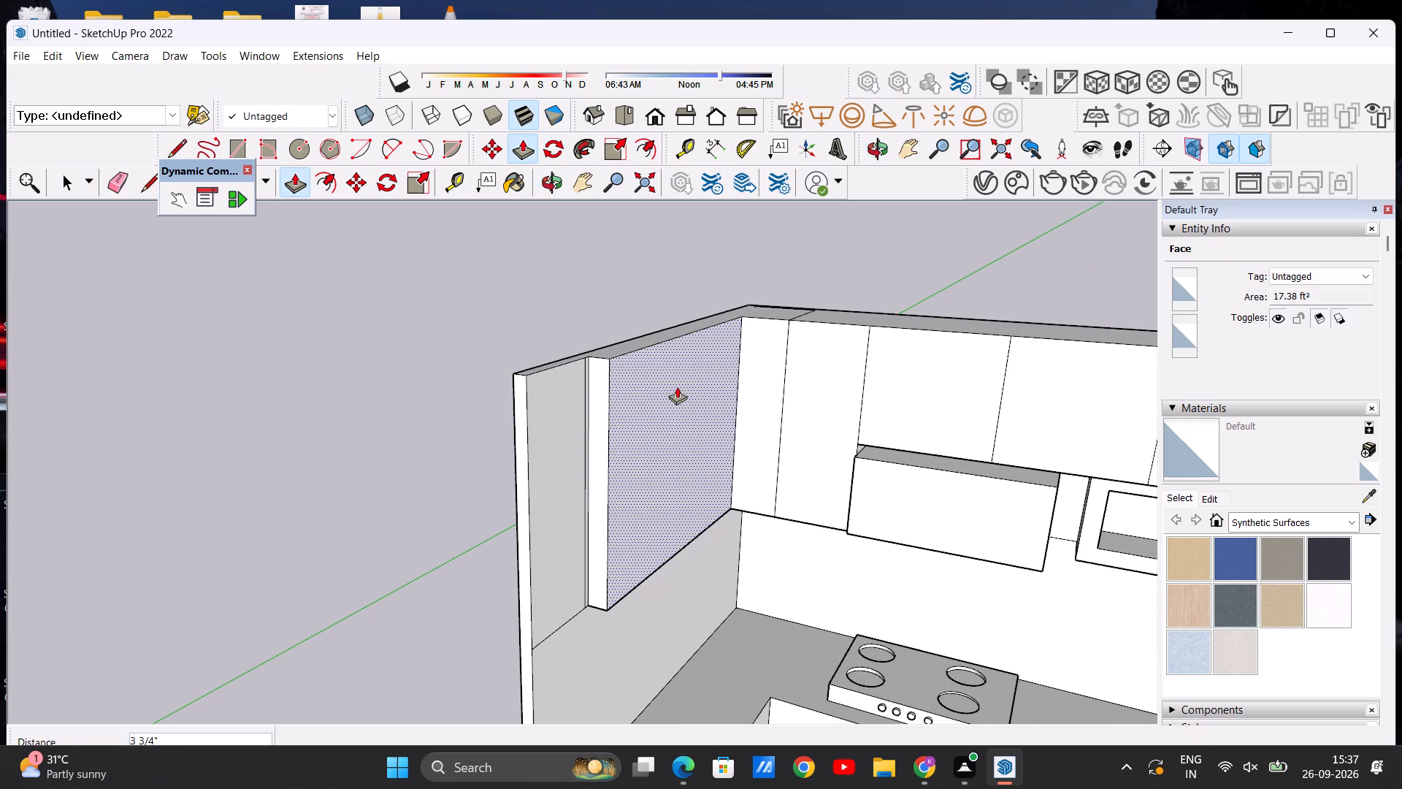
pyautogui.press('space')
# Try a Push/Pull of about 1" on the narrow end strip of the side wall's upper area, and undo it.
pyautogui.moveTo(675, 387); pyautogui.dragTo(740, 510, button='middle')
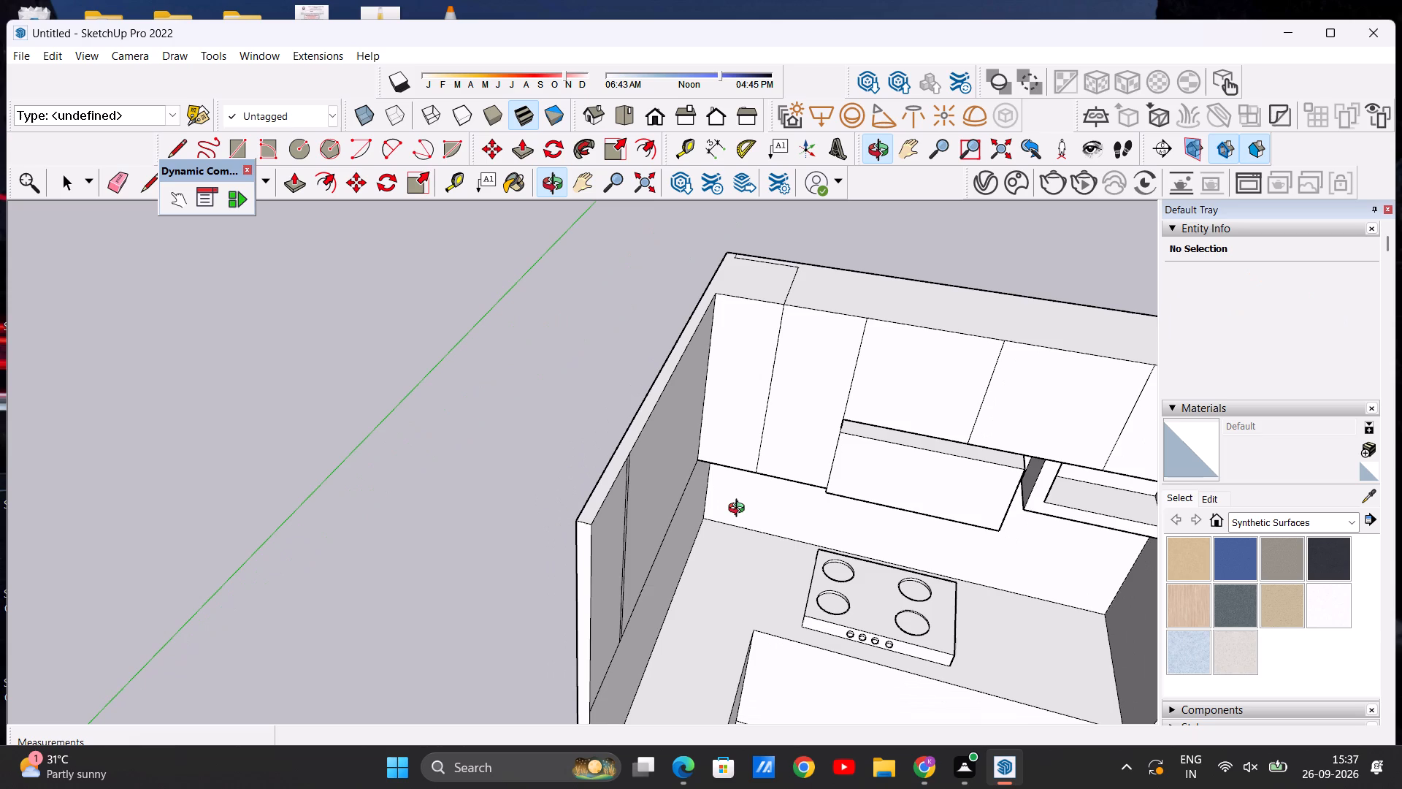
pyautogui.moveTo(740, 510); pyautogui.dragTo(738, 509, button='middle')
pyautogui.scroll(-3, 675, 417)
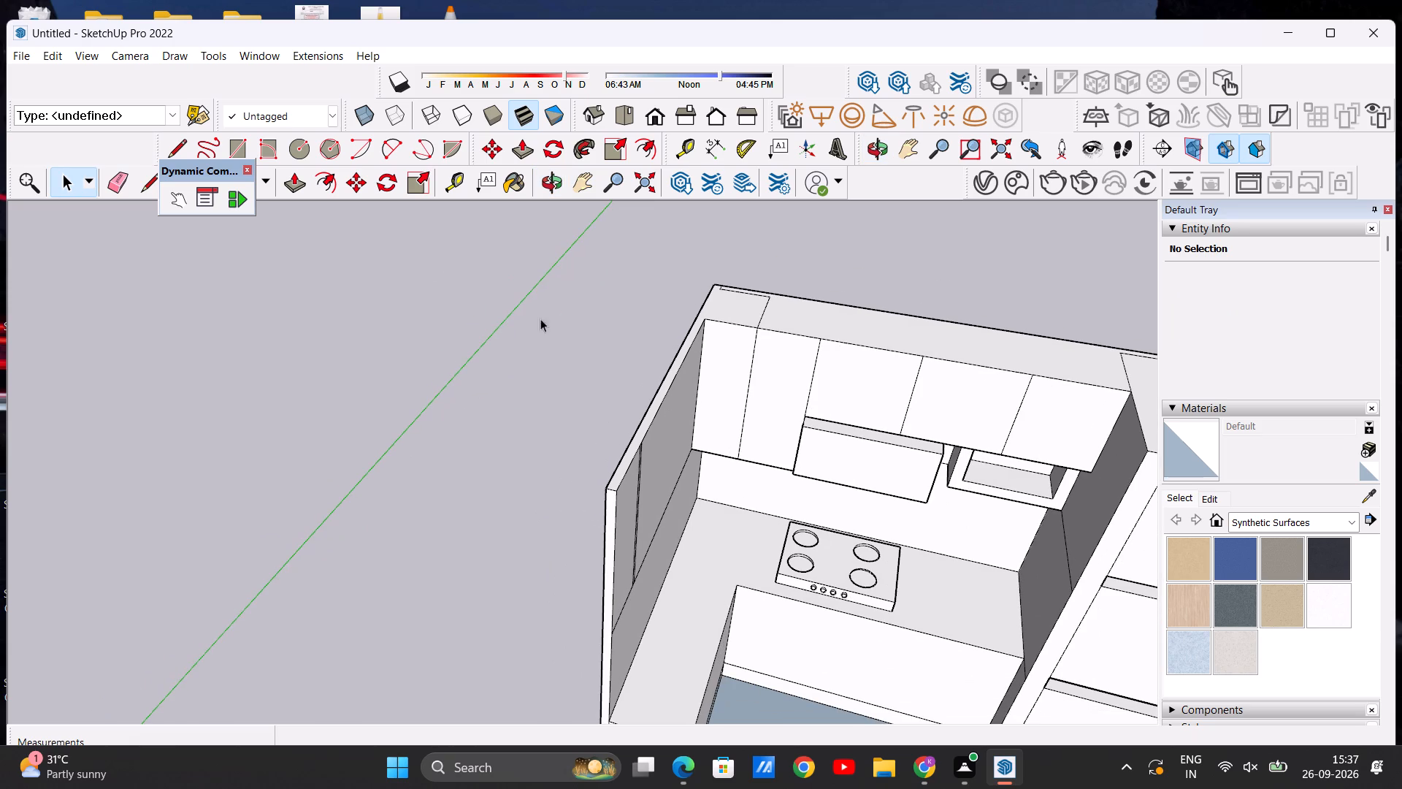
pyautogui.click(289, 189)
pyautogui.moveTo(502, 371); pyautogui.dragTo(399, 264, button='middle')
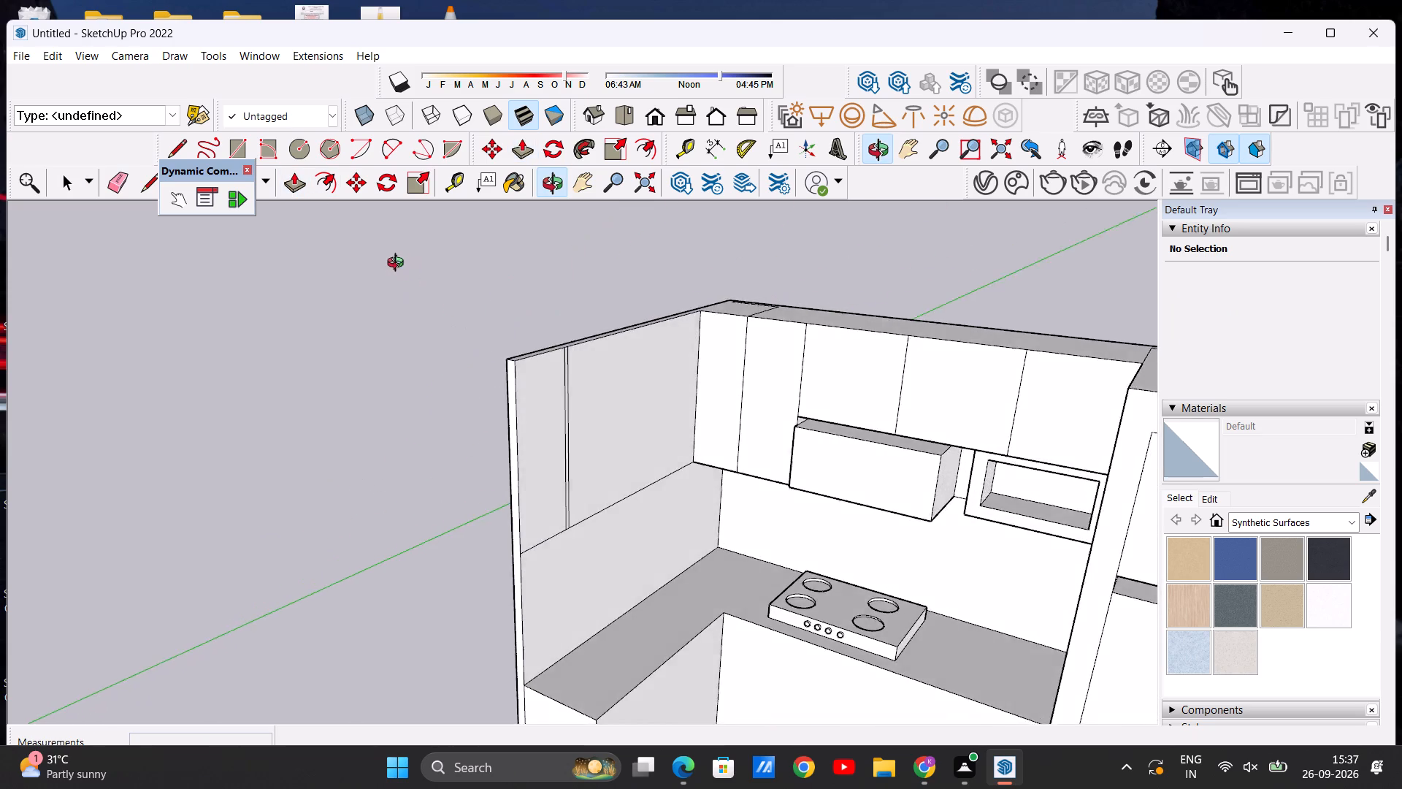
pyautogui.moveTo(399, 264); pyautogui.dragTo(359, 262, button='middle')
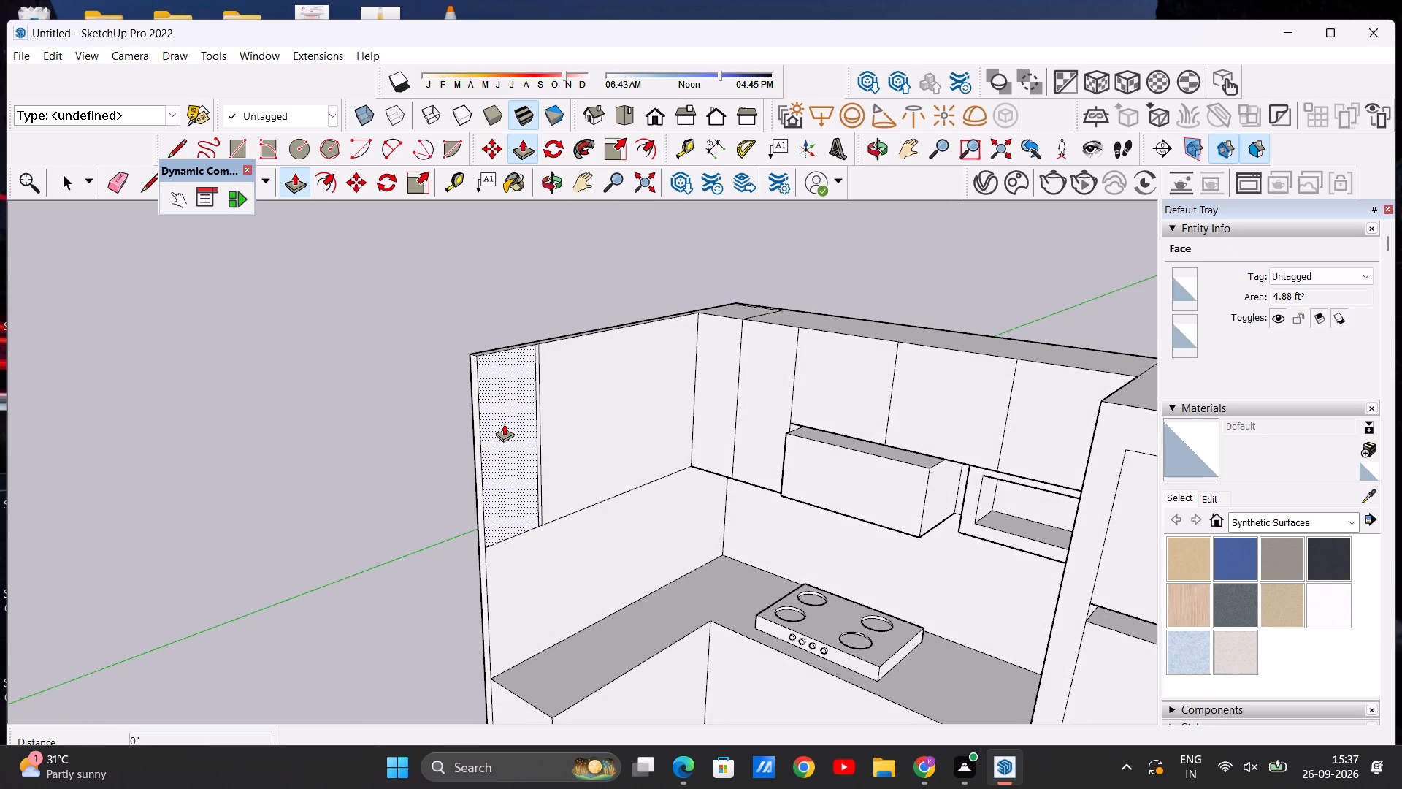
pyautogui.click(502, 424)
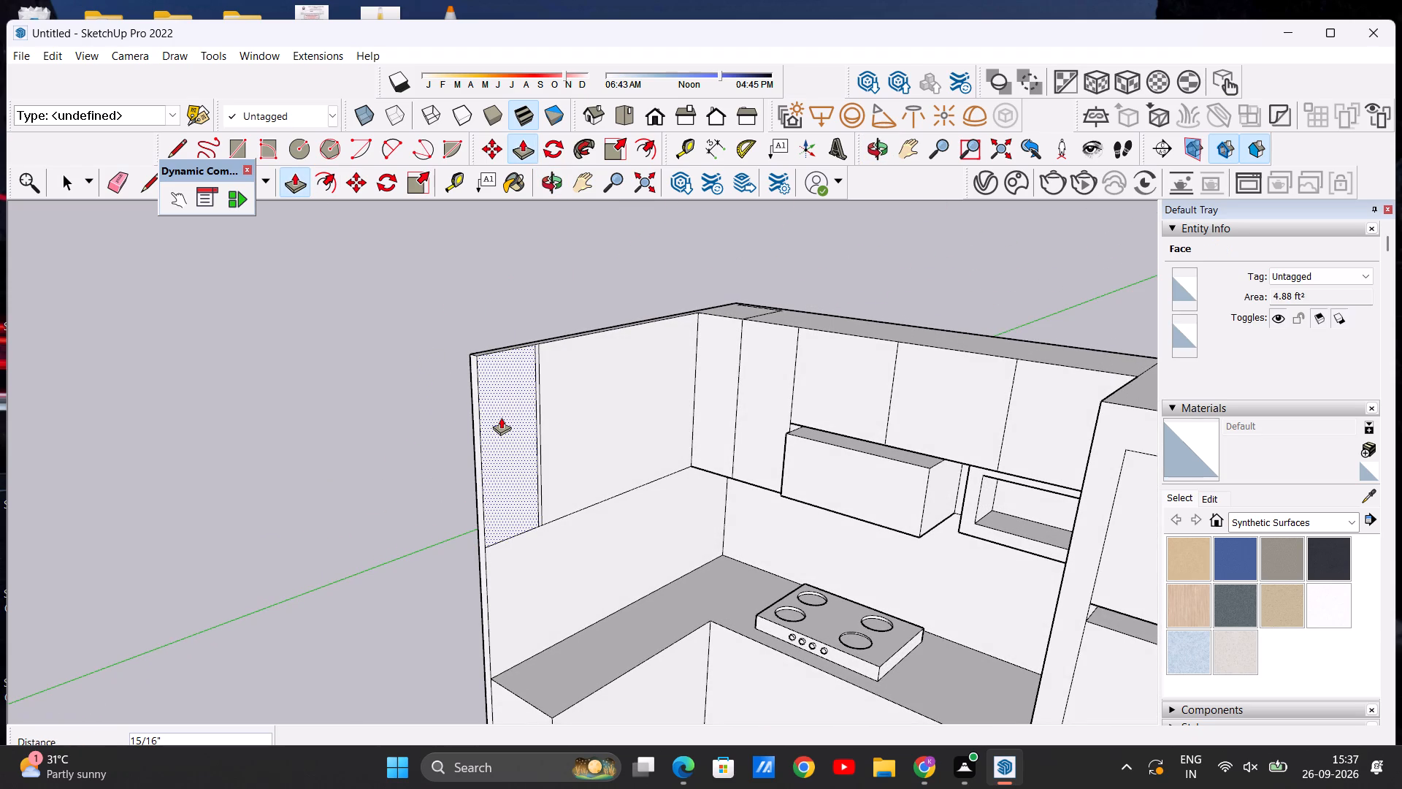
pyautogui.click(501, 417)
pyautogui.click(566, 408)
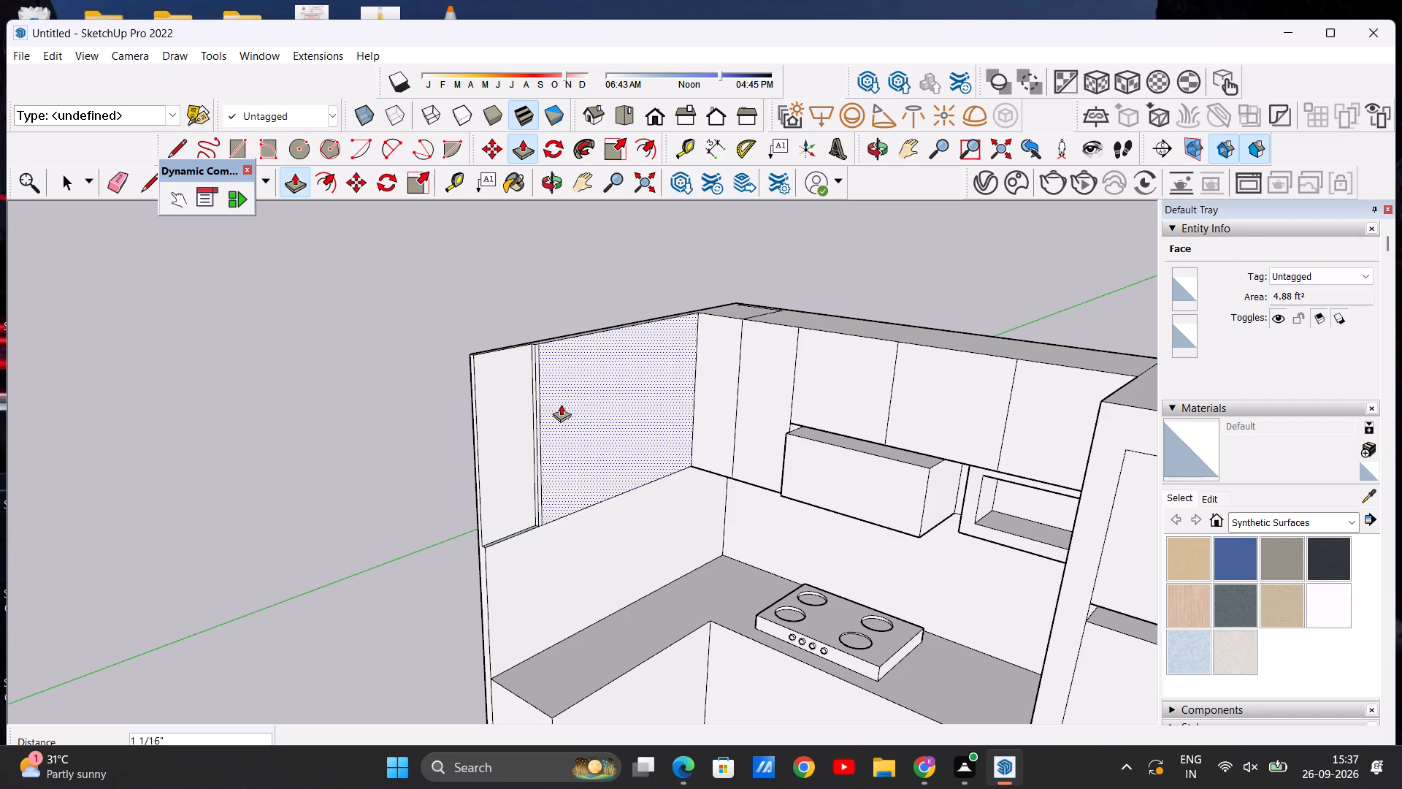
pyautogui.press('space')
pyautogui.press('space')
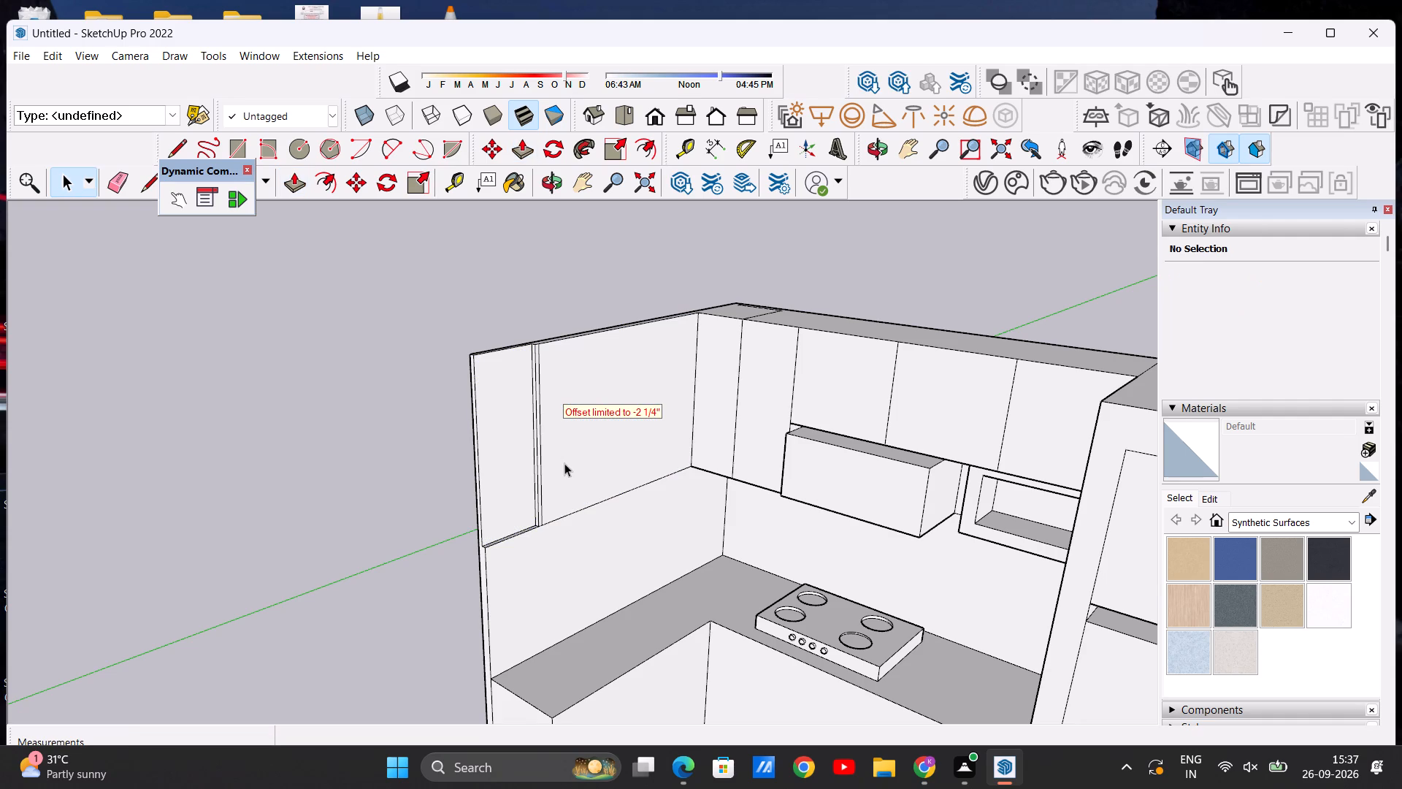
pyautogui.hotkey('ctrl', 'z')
# Erase the two closely spaced vertical lines on the side wall's upper area.
pyautogui.scroll(3, 540, 438)
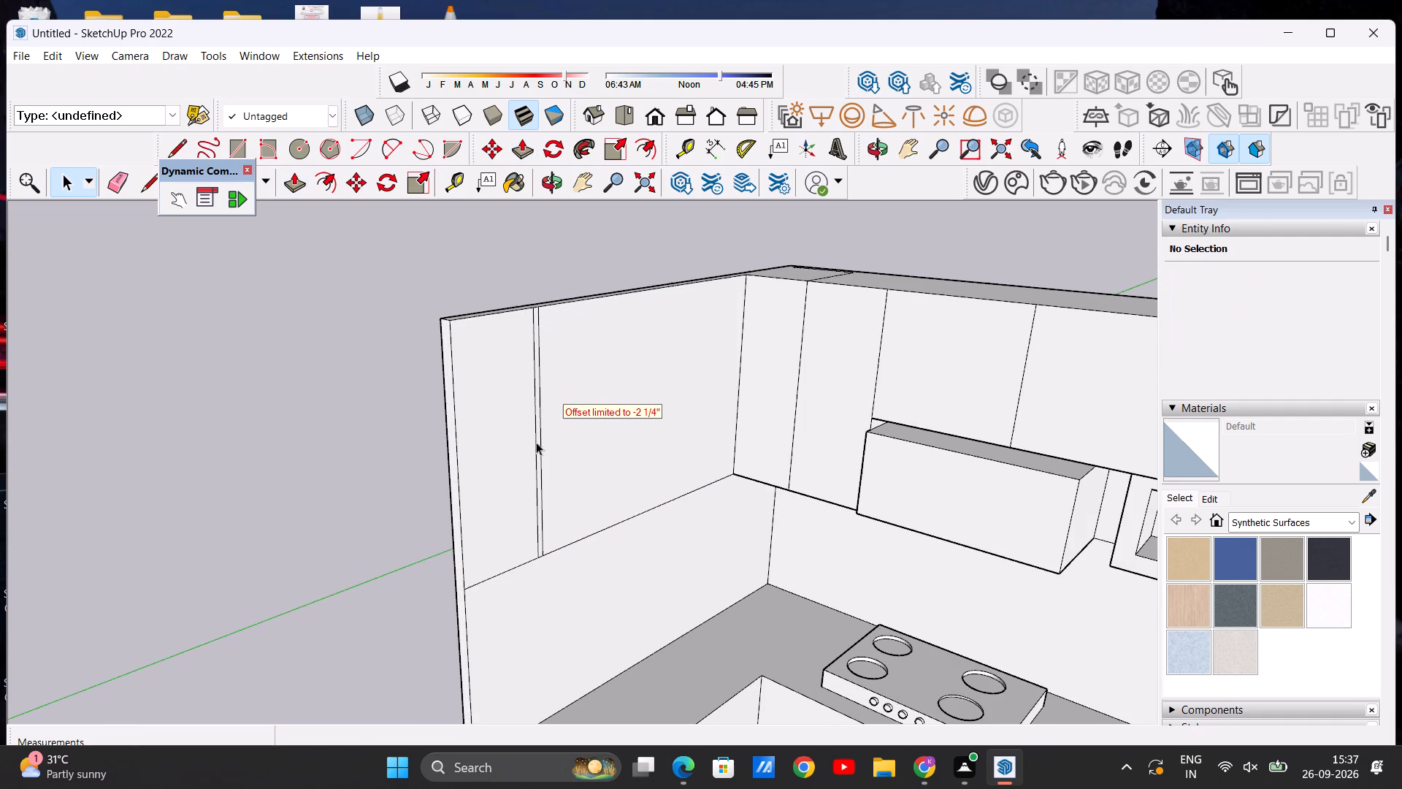
pyautogui.click(115, 180)
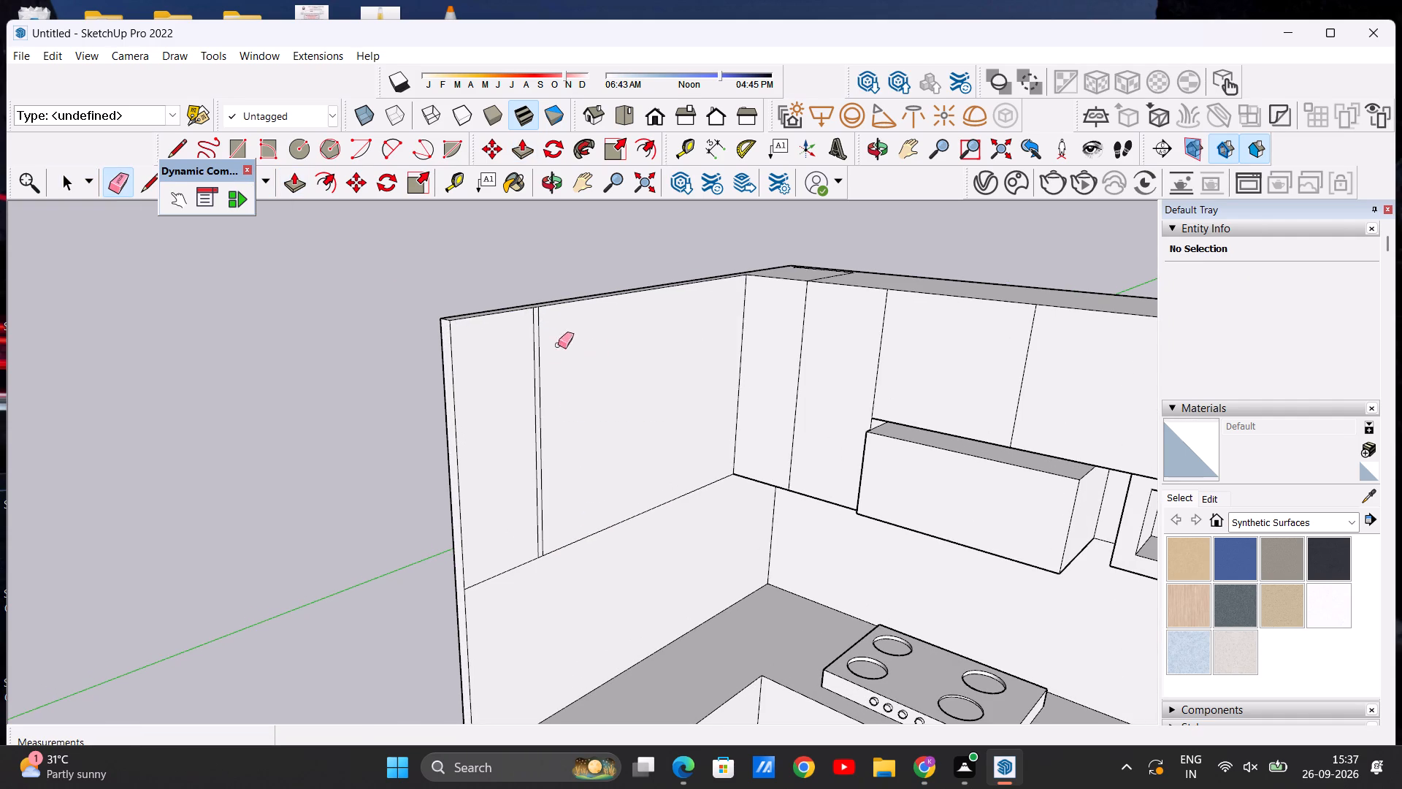
pyautogui.moveTo(577, 367); pyautogui.dragTo(516, 403)
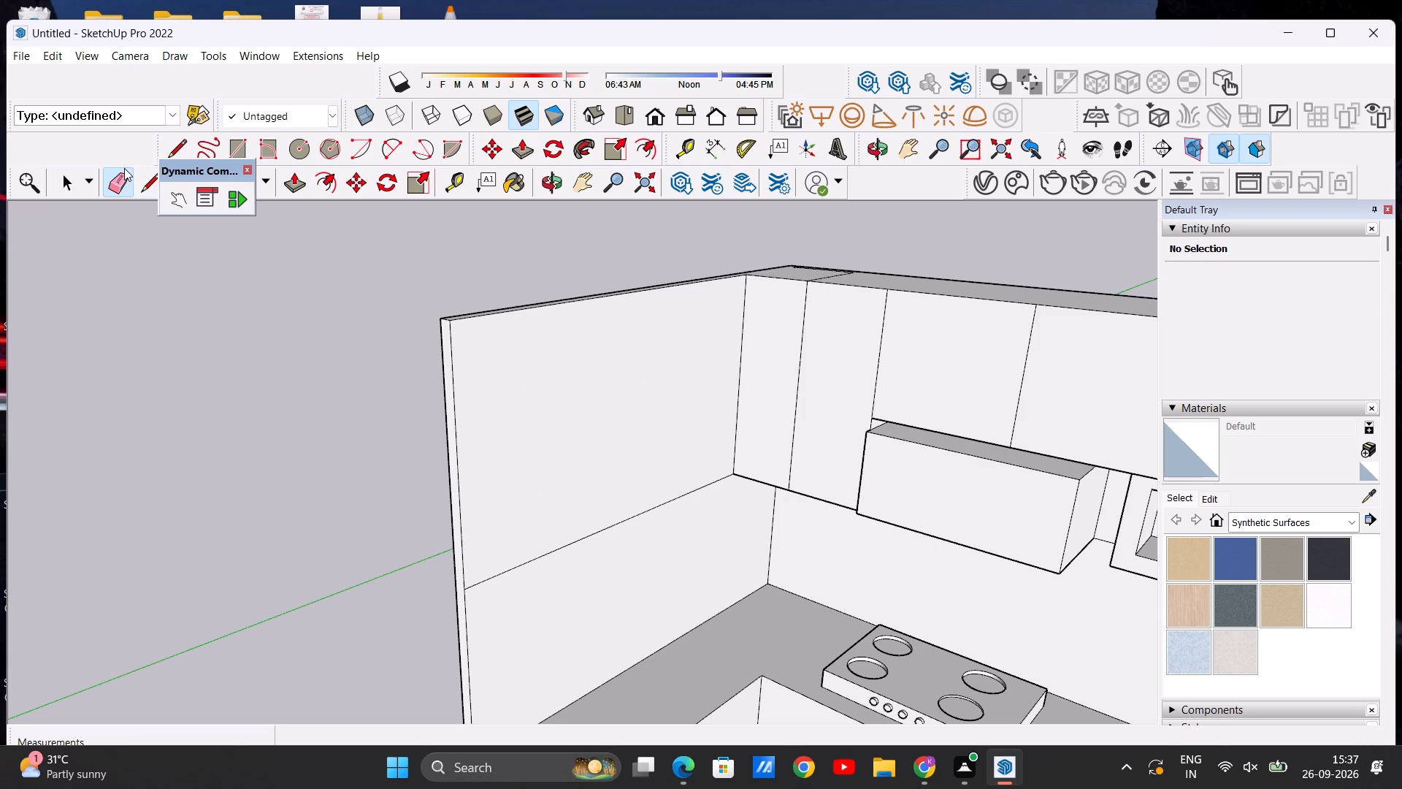
pyautogui.click(124, 168)
# Push/Pull the side wall's whole upper face slightly outward into the kitchen, forming a thin panel above the backsplash area.
pyautogui.click(291, 191)
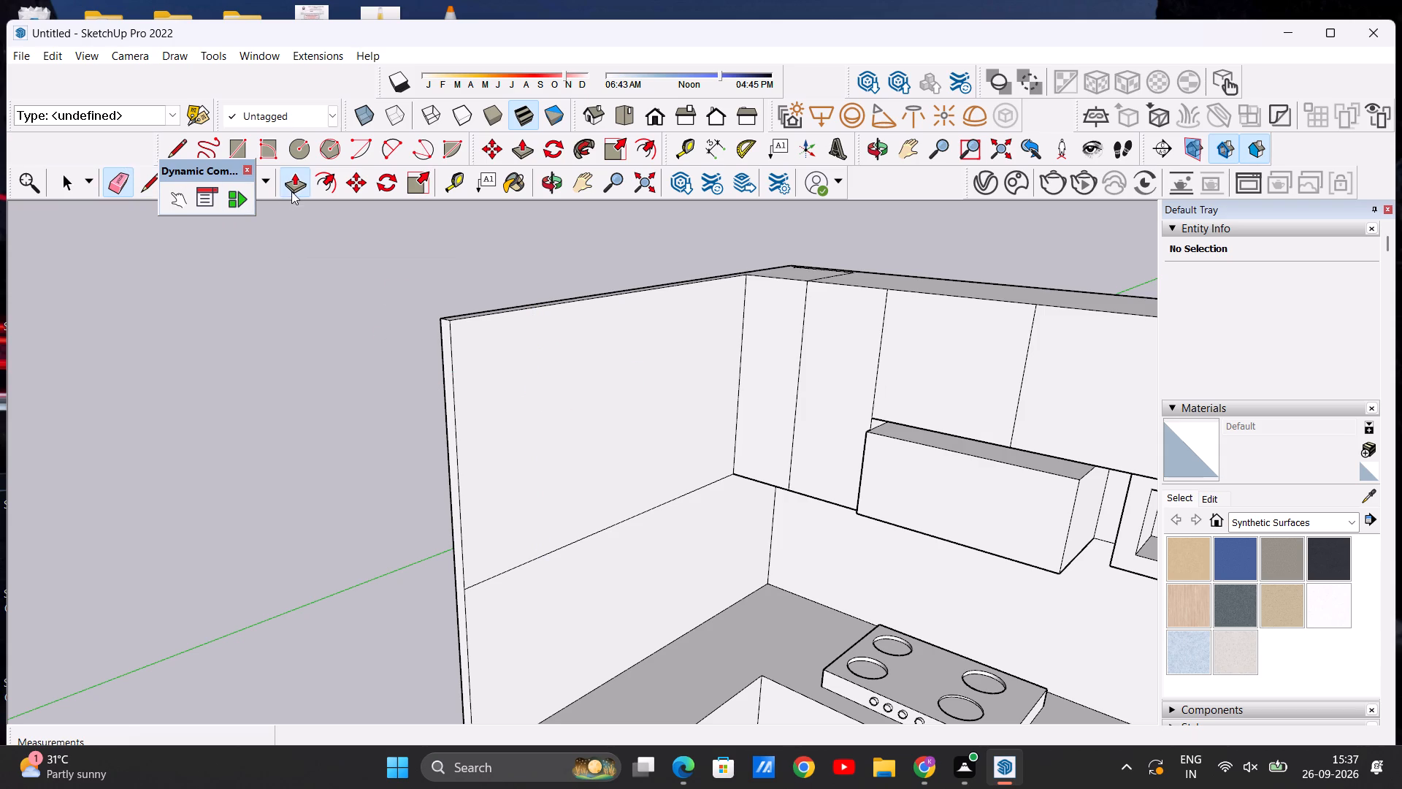
pyautogui.click(478, 379)
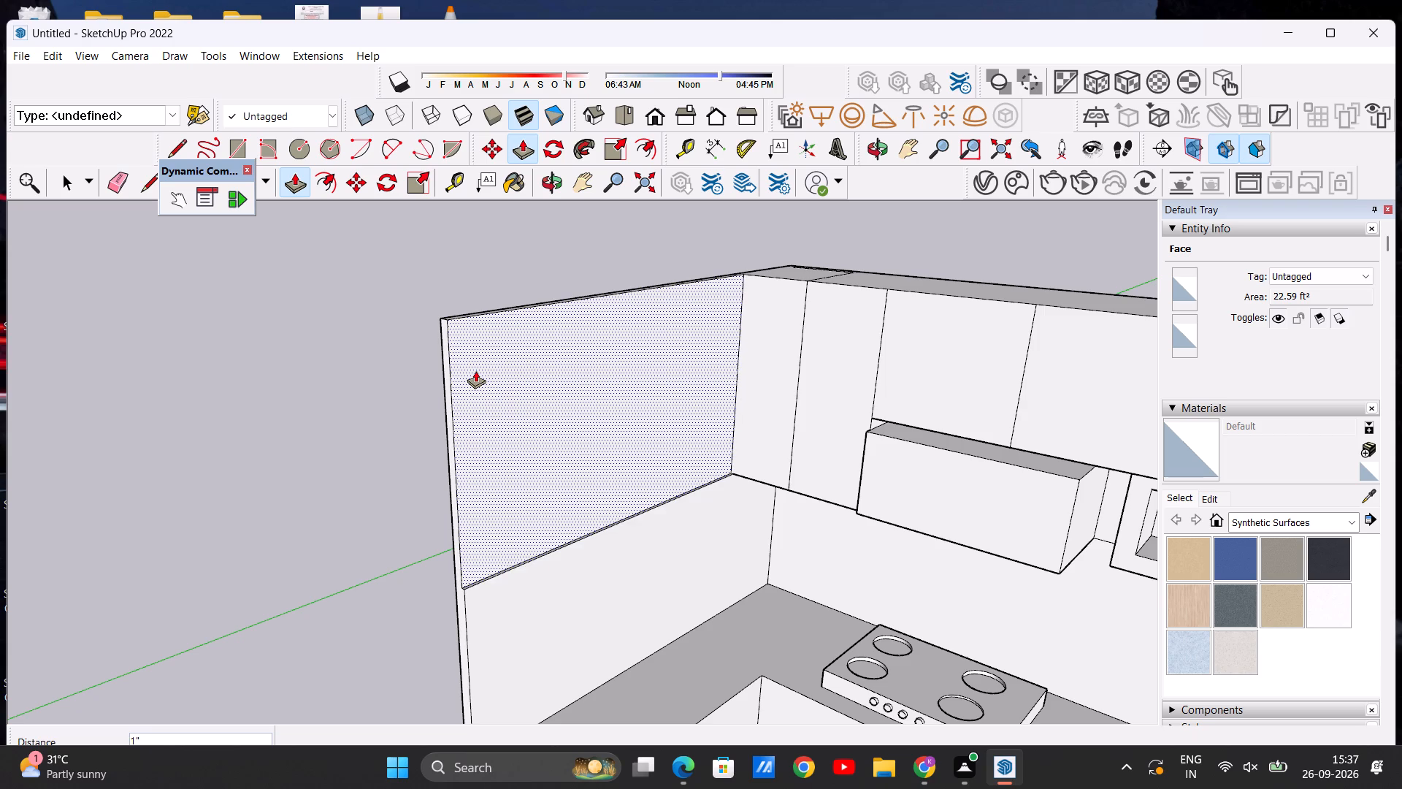
pyautogui.click(474, 370)
pyautogui.press('space')
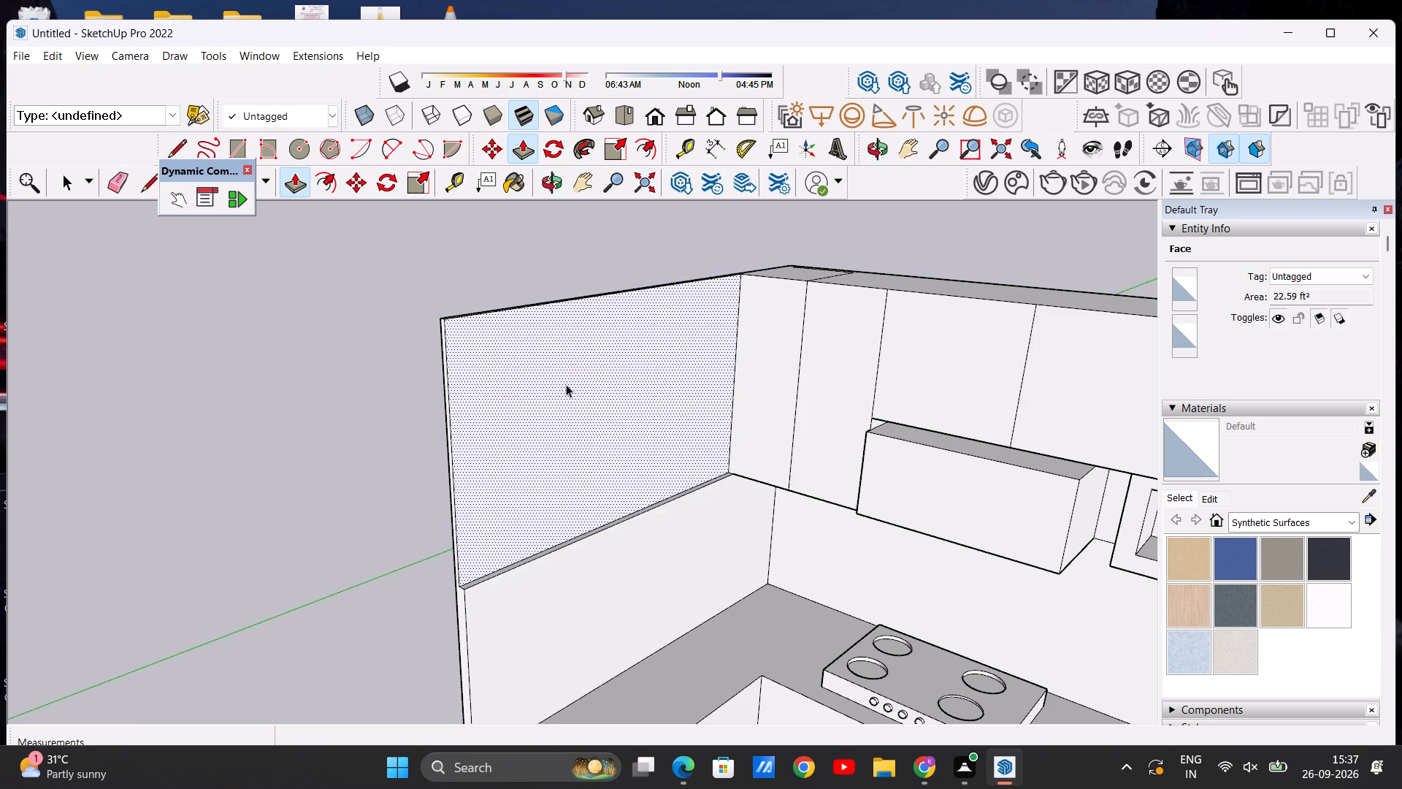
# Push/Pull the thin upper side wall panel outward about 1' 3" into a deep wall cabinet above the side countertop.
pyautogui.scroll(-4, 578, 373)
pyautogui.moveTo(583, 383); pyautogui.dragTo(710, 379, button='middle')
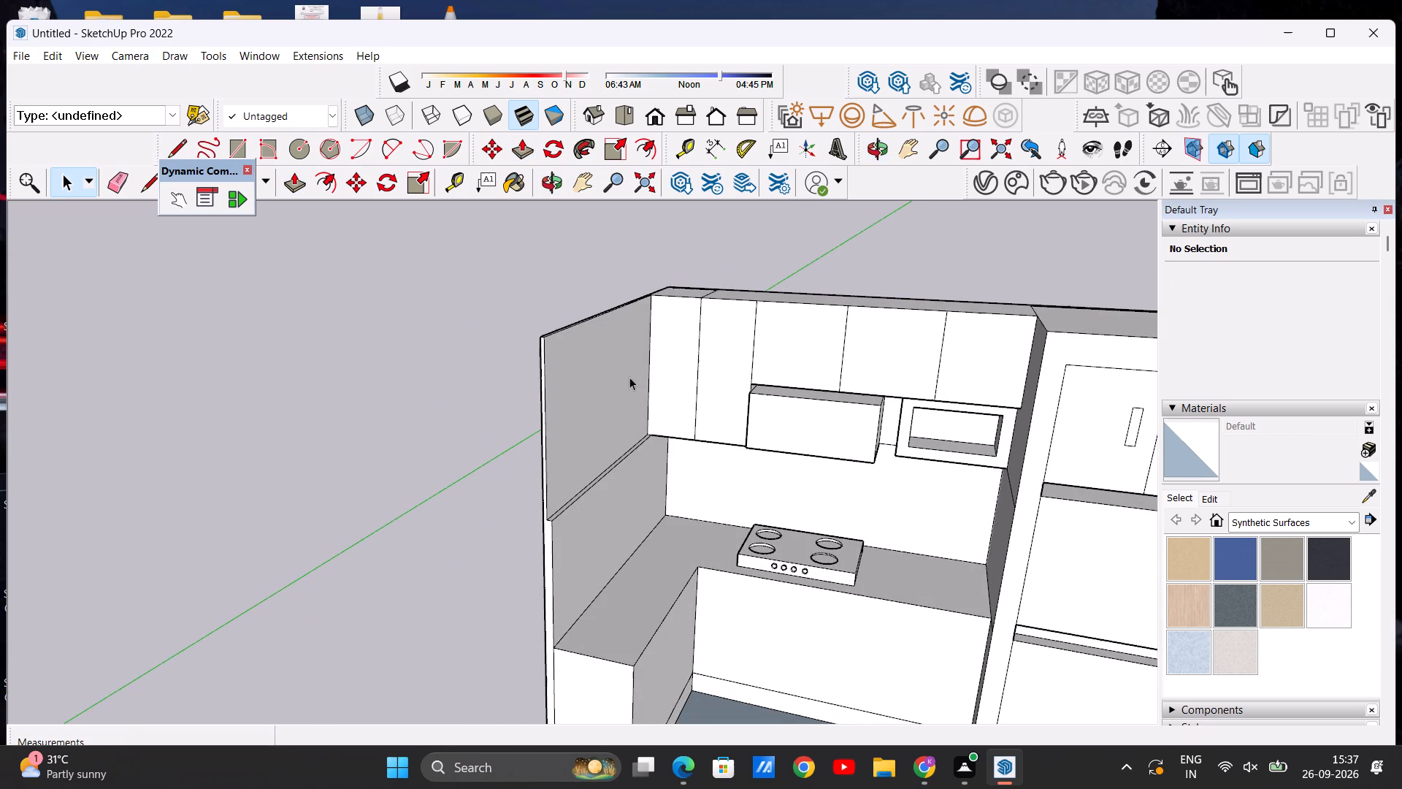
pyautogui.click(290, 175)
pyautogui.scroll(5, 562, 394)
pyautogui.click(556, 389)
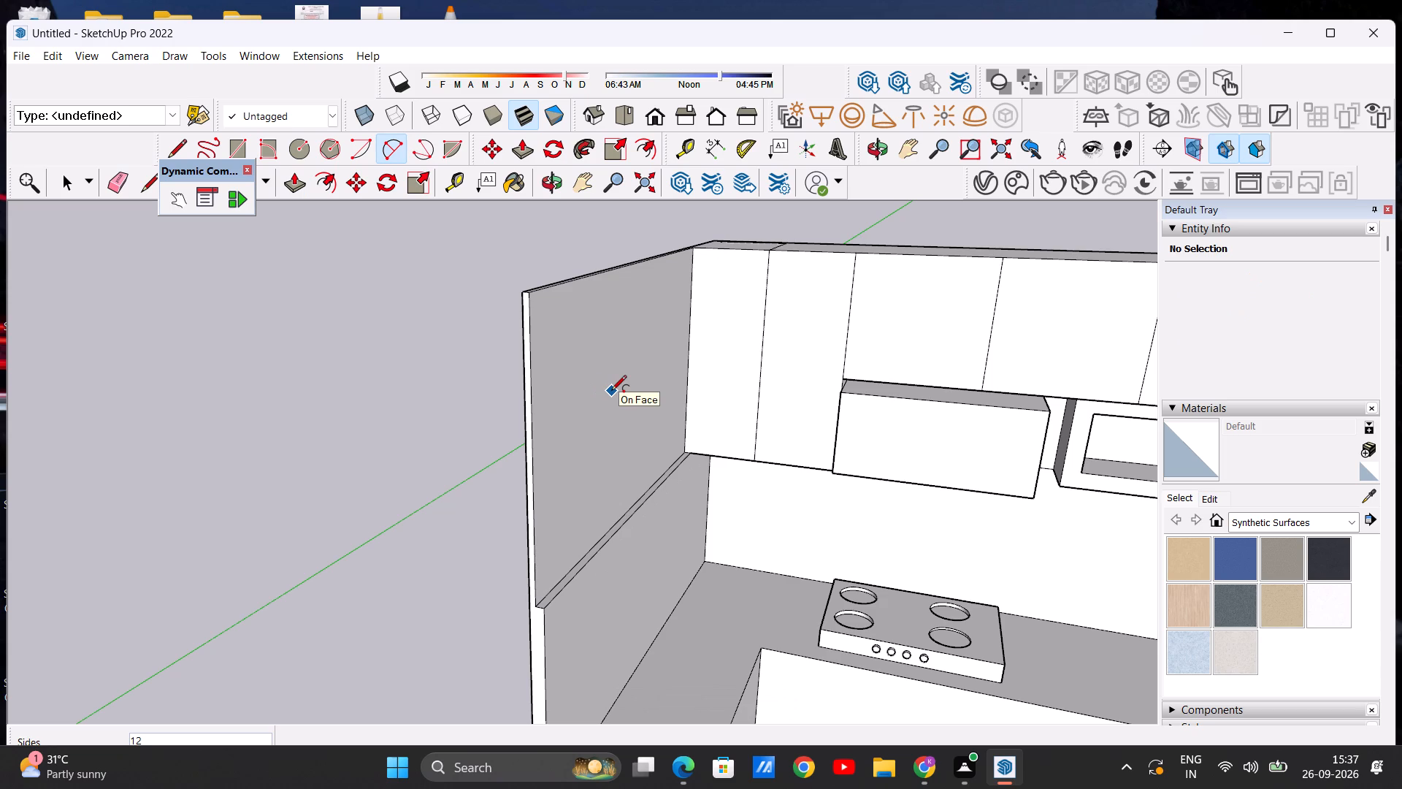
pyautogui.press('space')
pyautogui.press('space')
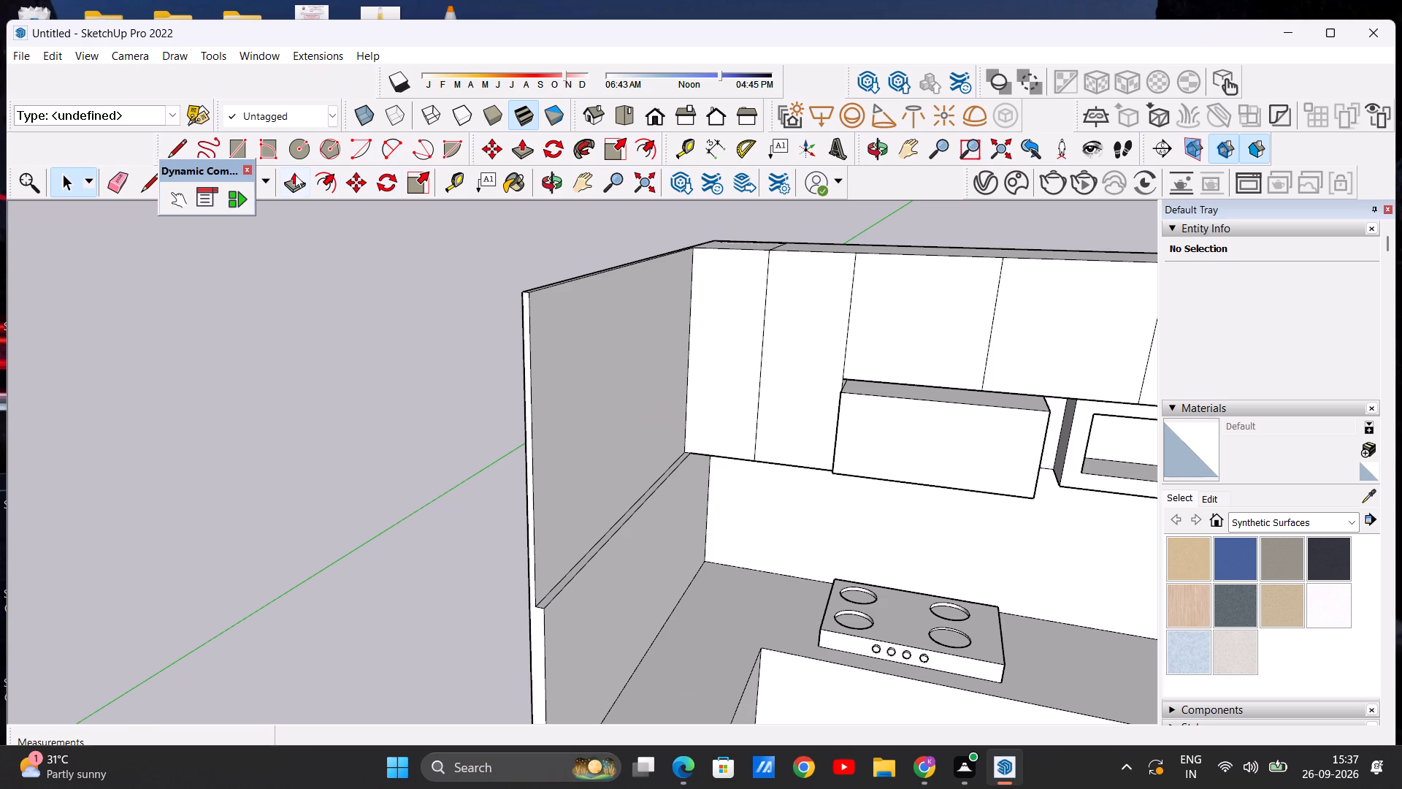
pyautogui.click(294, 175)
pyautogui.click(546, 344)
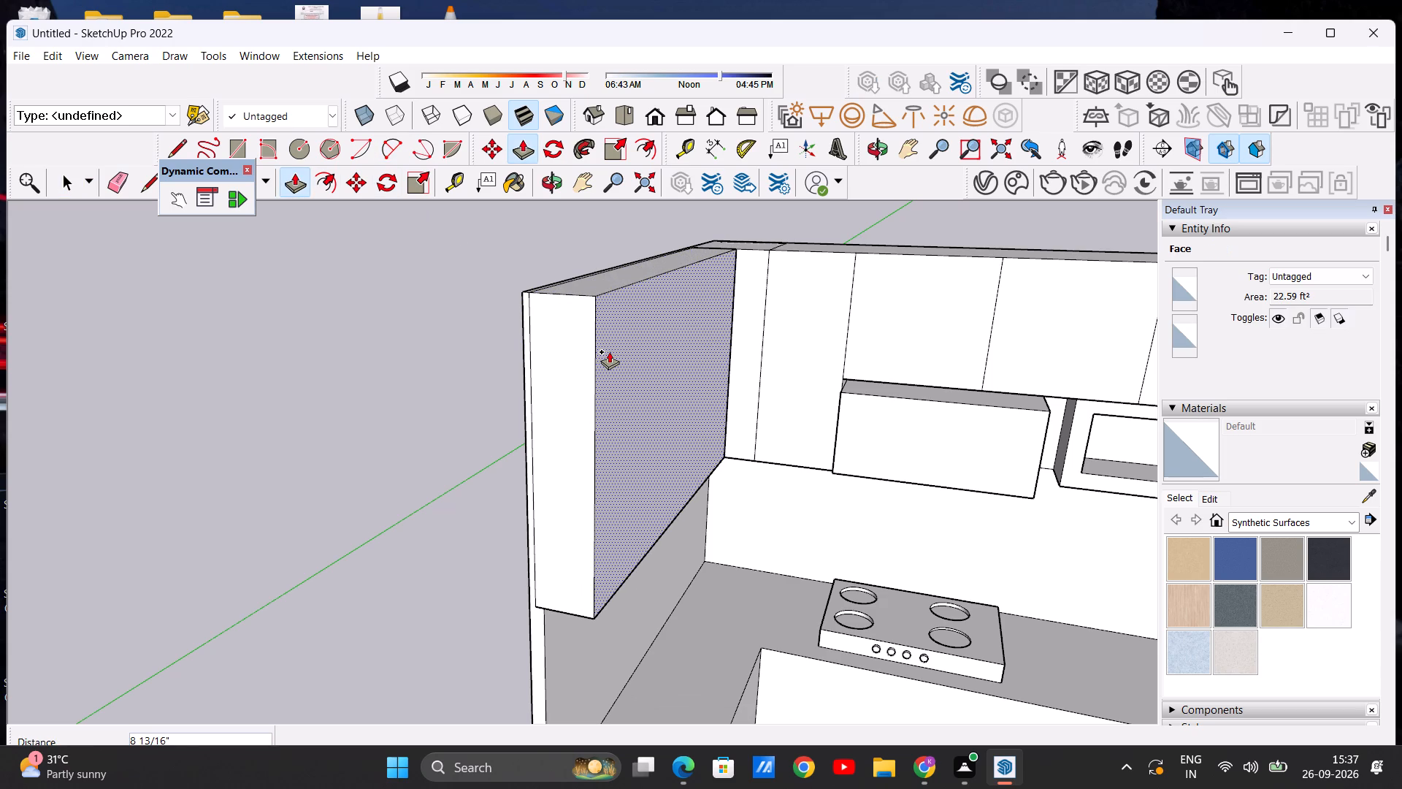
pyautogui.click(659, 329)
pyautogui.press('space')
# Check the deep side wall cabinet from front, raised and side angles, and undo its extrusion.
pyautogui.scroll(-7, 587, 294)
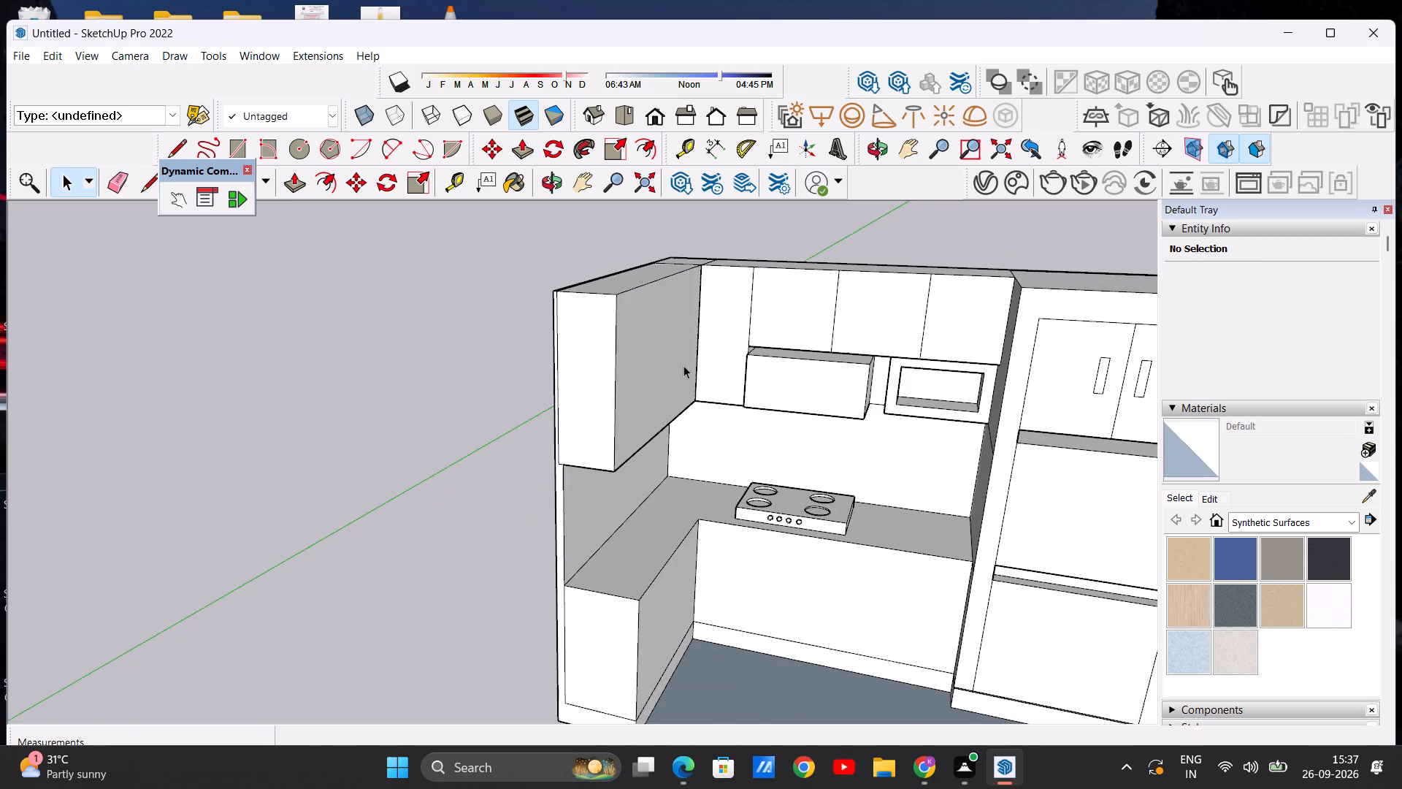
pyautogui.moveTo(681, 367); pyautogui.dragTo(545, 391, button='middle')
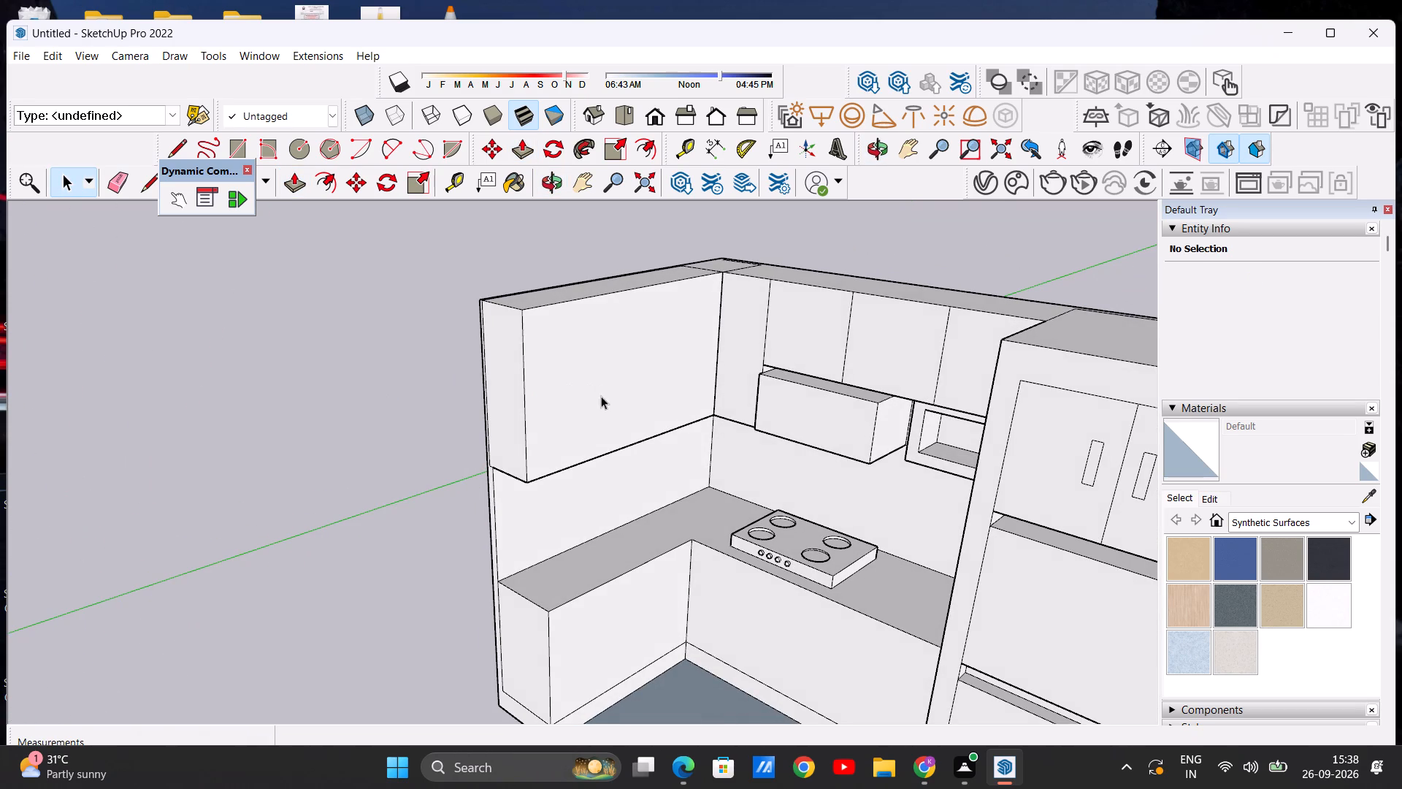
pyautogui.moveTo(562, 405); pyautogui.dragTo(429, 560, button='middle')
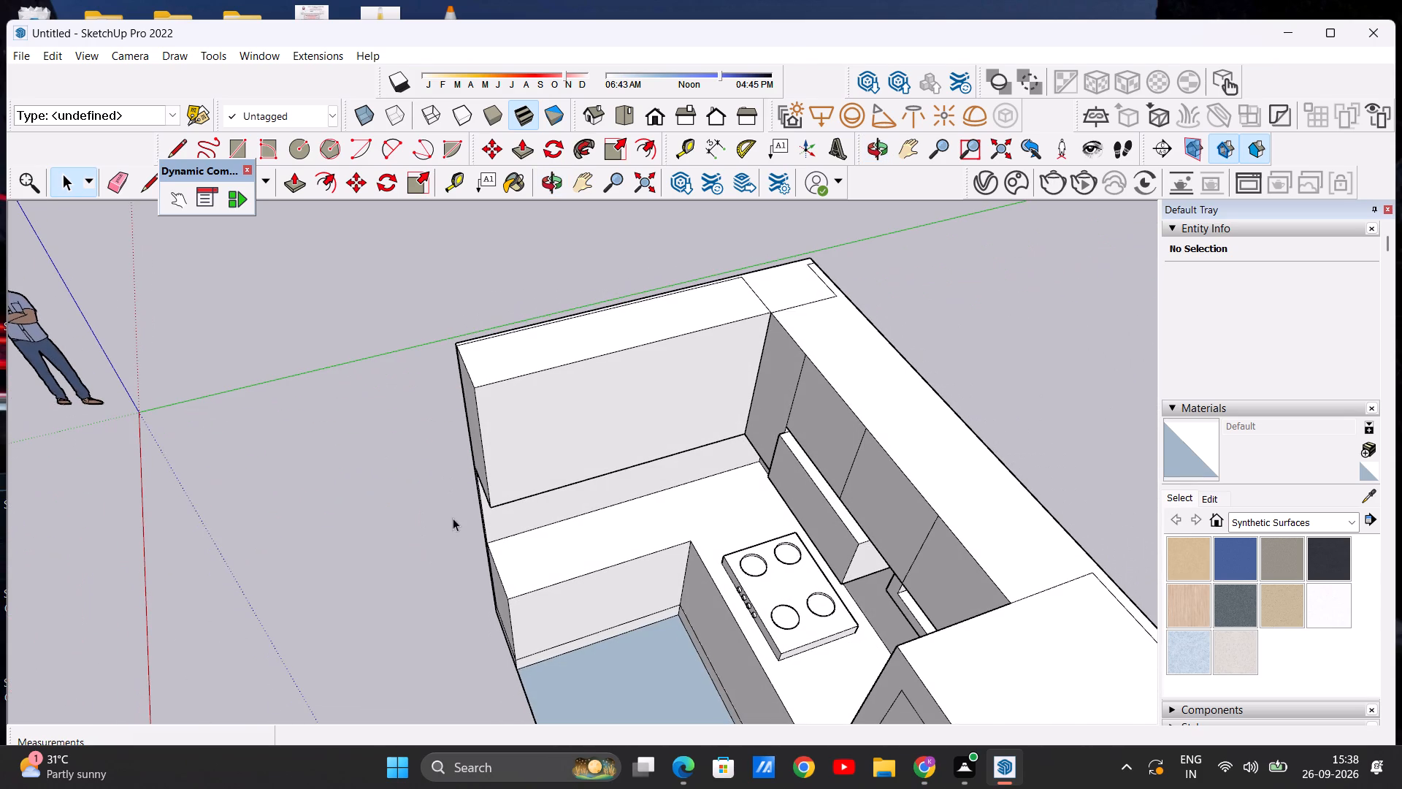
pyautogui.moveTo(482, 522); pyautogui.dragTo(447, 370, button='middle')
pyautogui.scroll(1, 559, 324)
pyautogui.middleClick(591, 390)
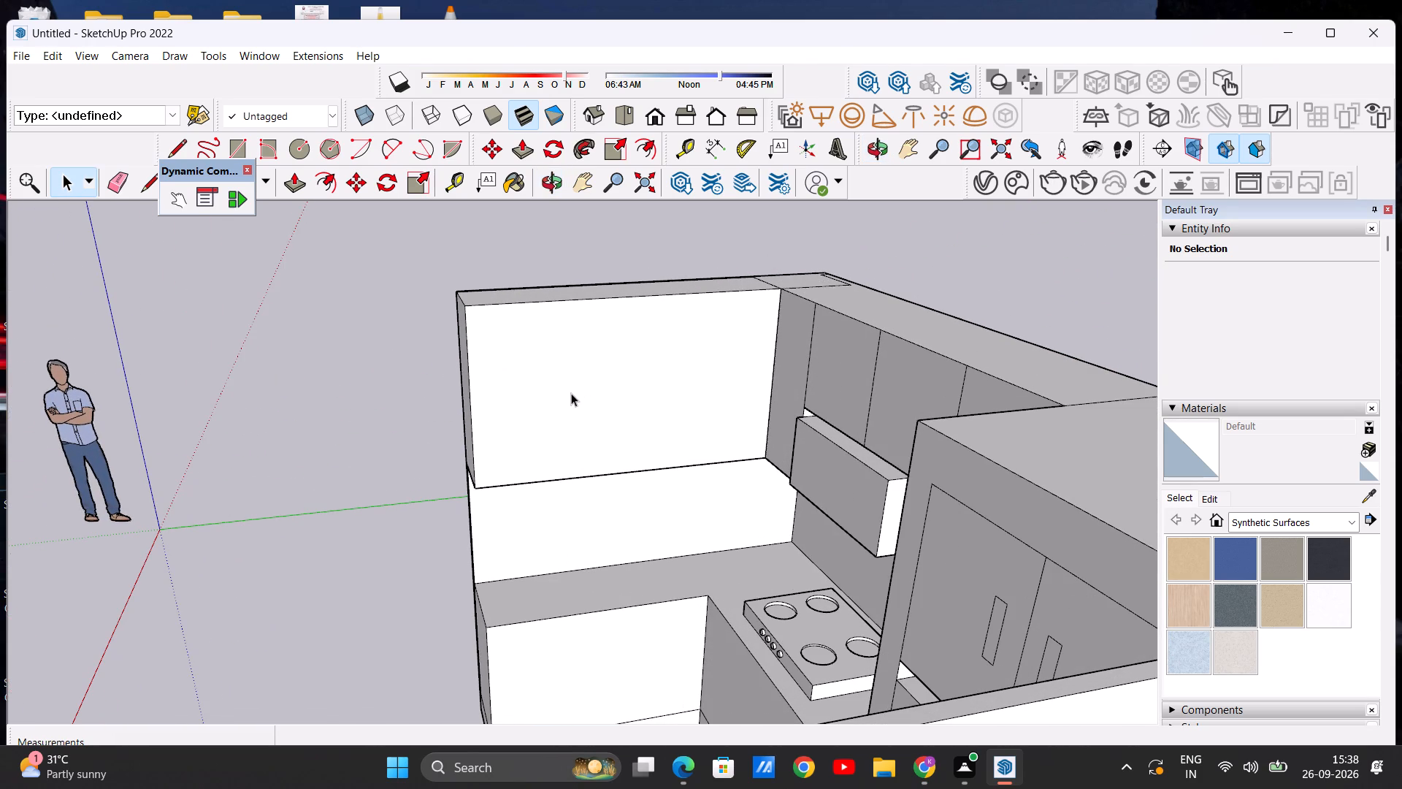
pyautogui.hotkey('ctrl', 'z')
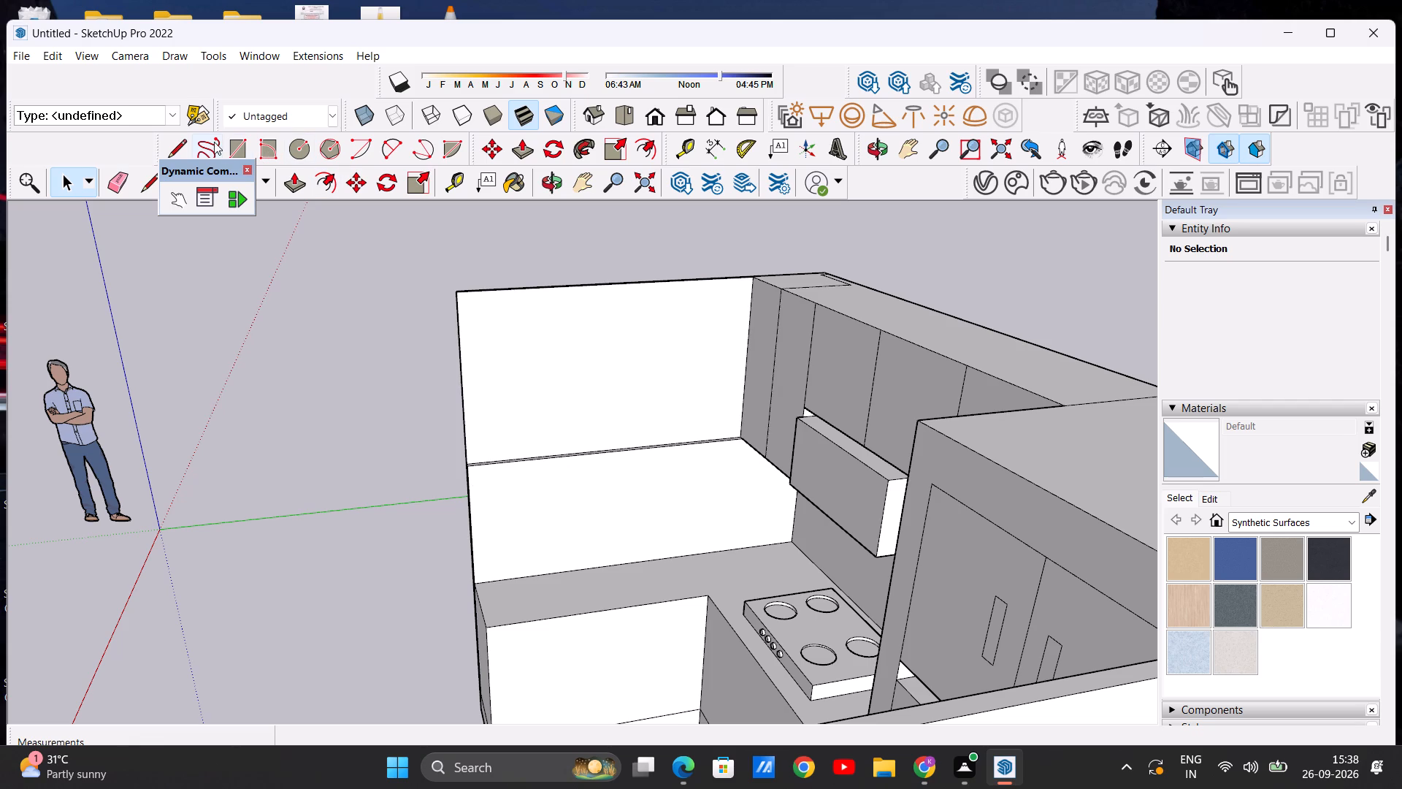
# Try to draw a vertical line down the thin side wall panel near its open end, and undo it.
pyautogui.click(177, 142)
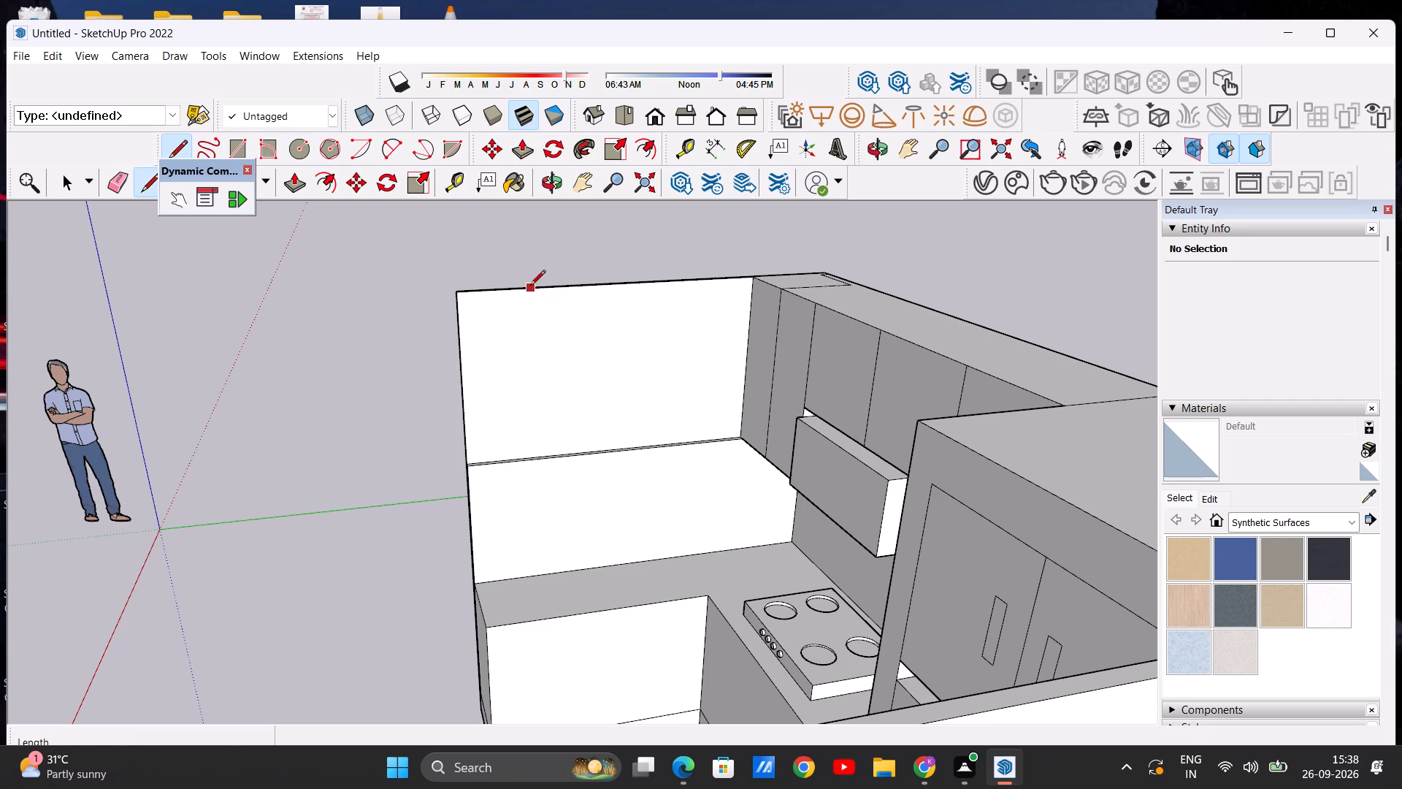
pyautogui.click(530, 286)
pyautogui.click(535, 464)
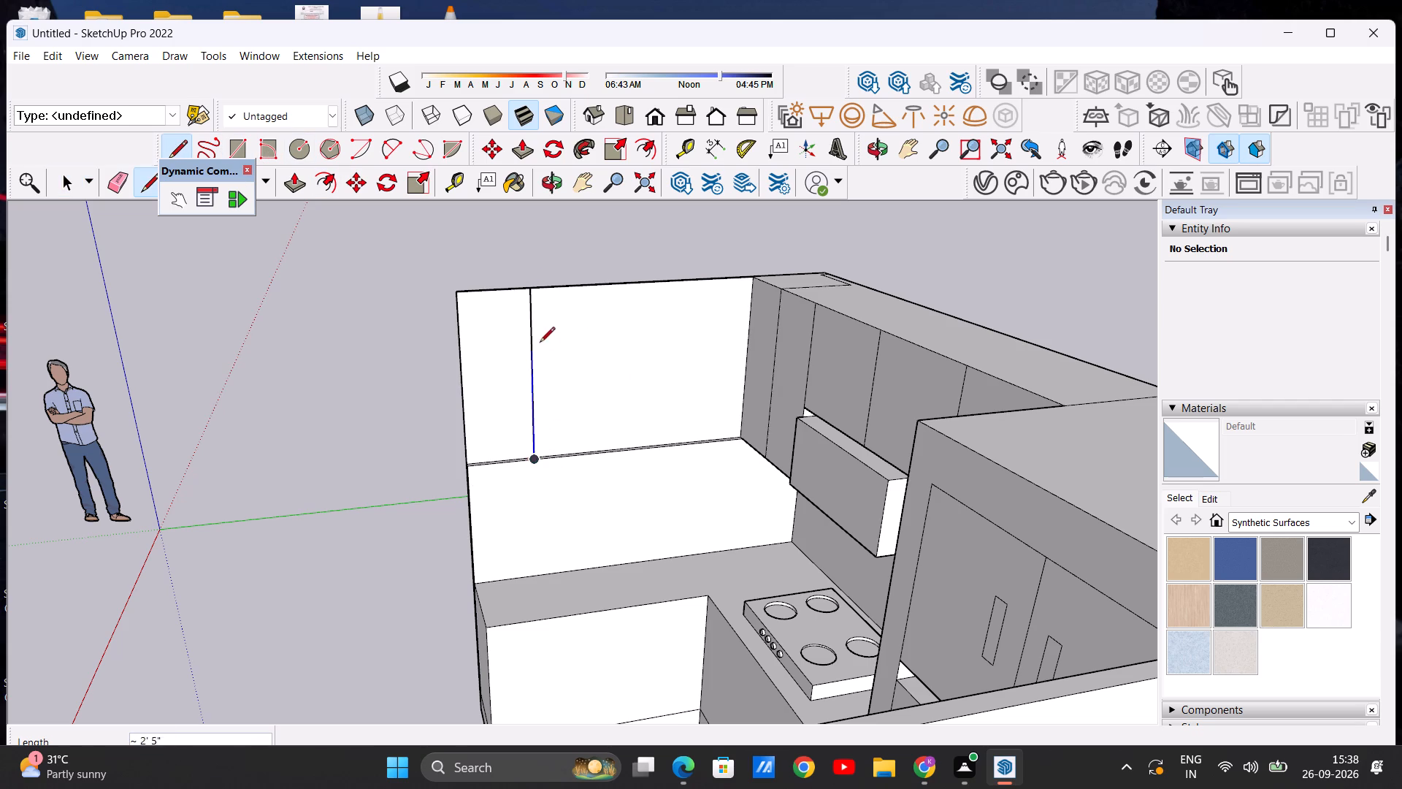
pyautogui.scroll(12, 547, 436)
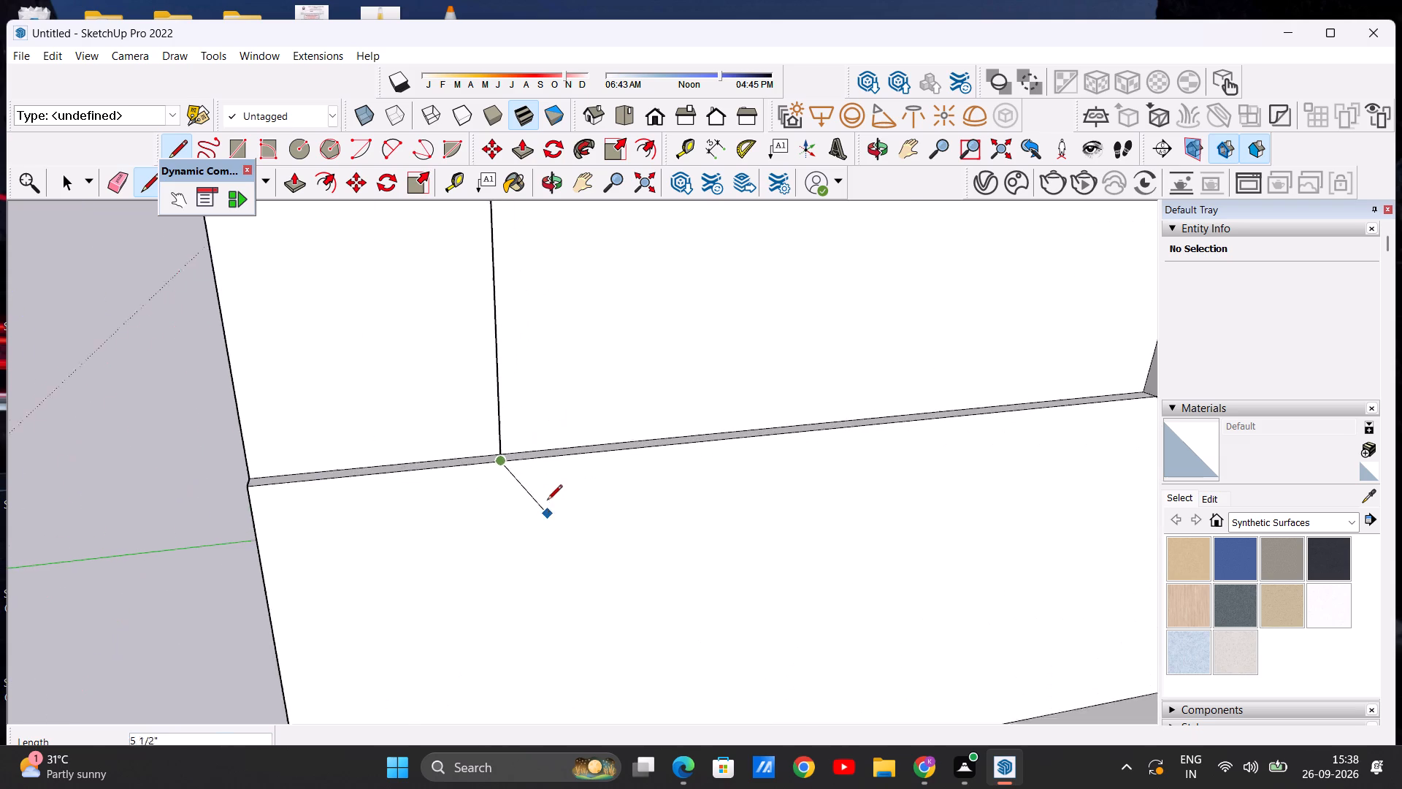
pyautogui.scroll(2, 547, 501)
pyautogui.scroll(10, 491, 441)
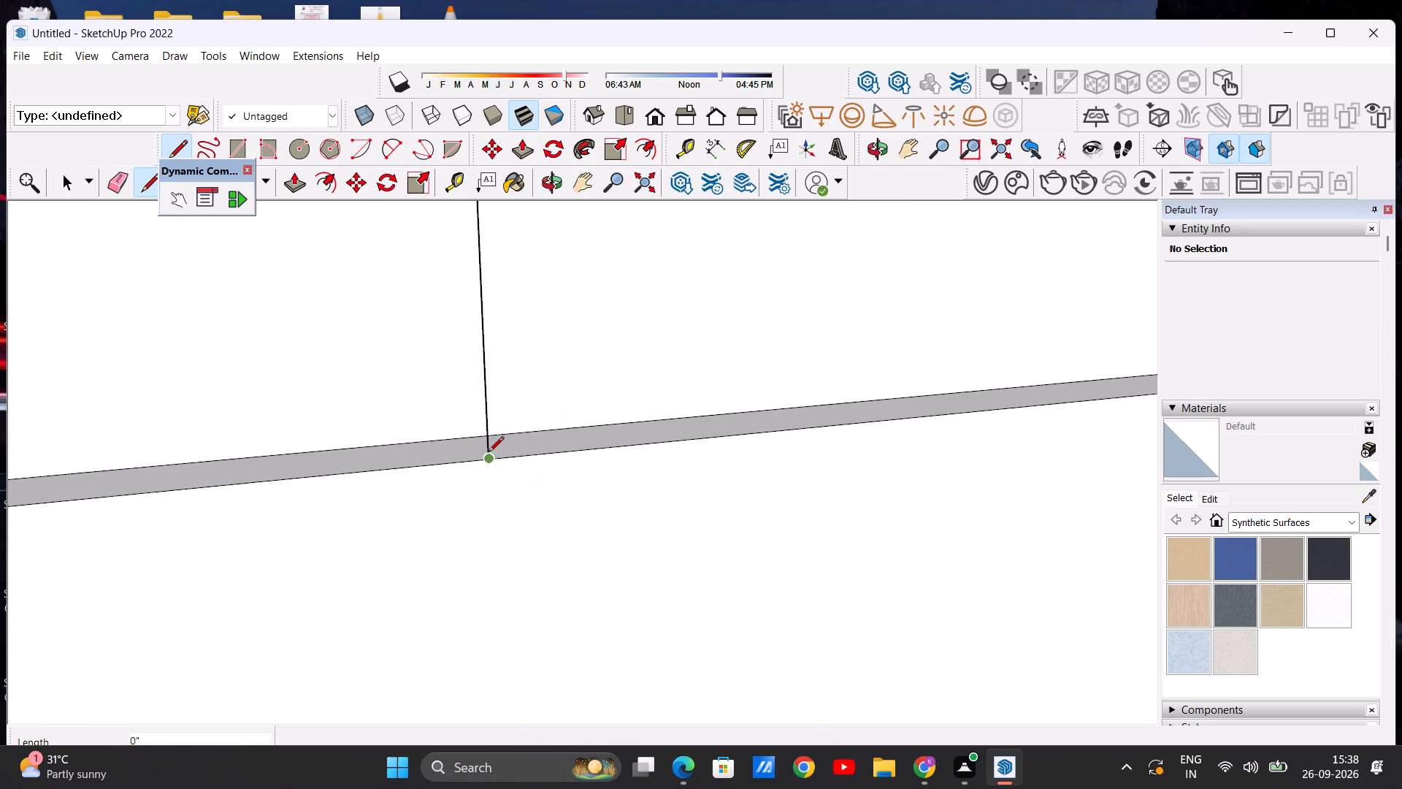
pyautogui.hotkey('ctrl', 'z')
# Draw a full-height vertical line on the thin side wall panel, from its bottom front edge to its top edge near the open end.
pyautogui.scroll(-7, 489, 453)
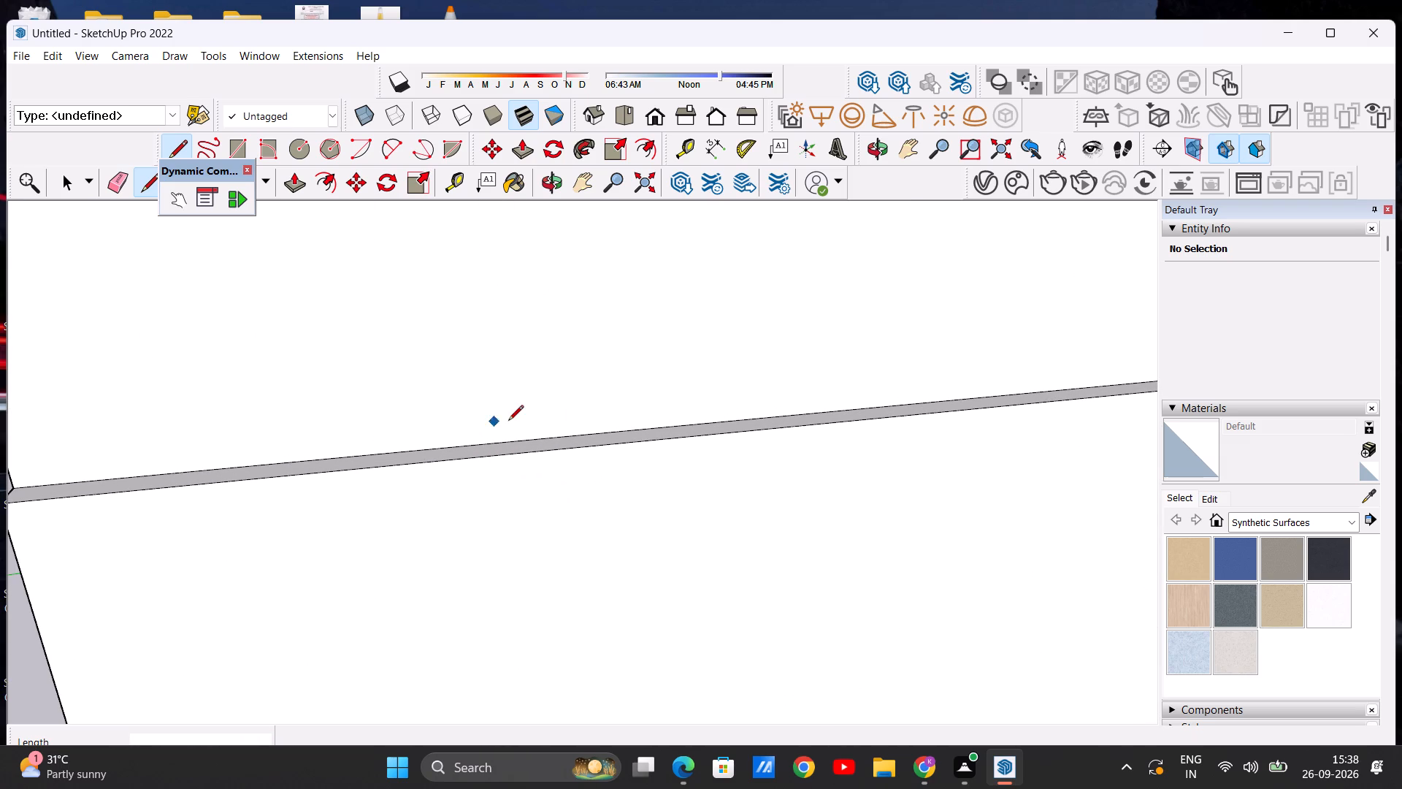
pyautogui.click(478, 441)
pyautogui.scroll(-10, 473, 327)
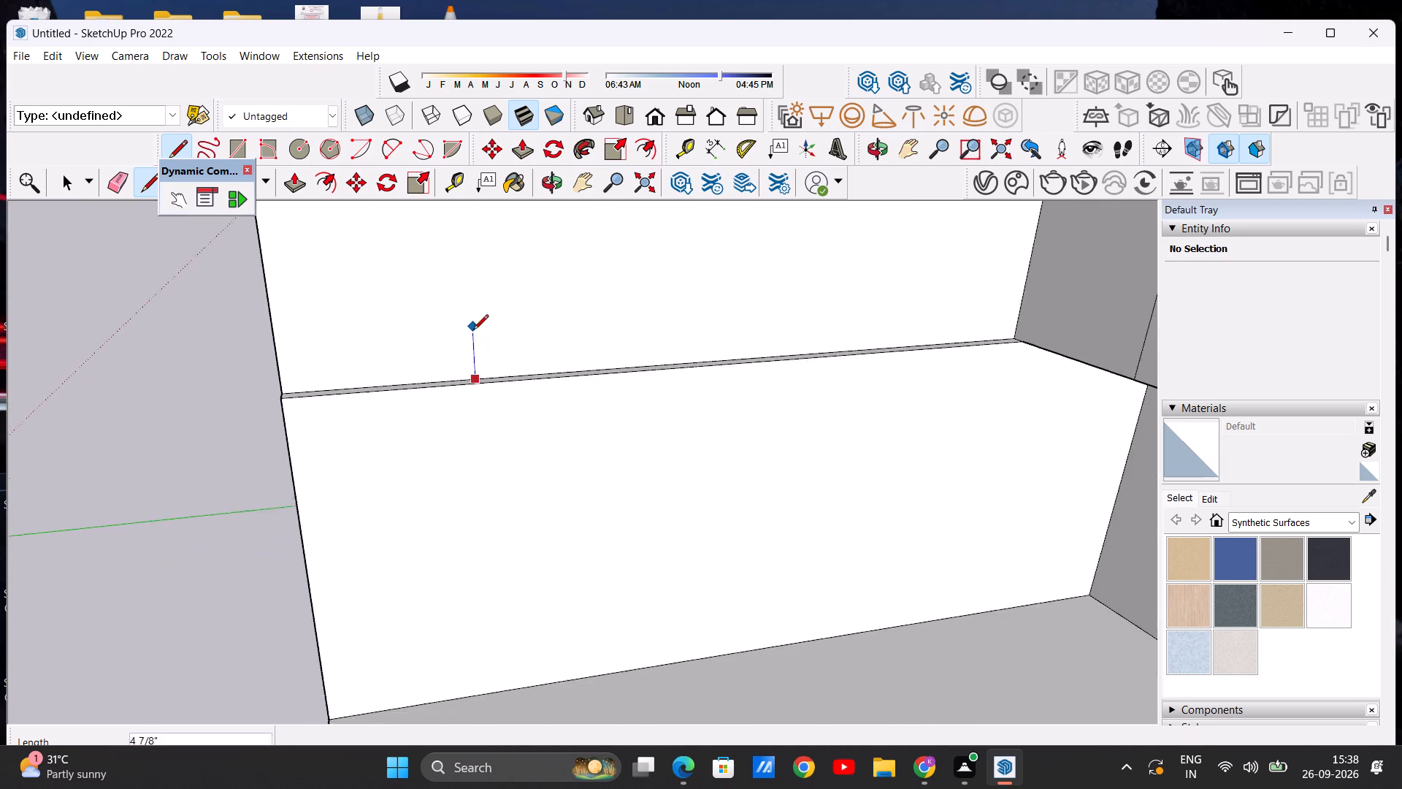
pyautogui.scroll(-16, 473, 331)
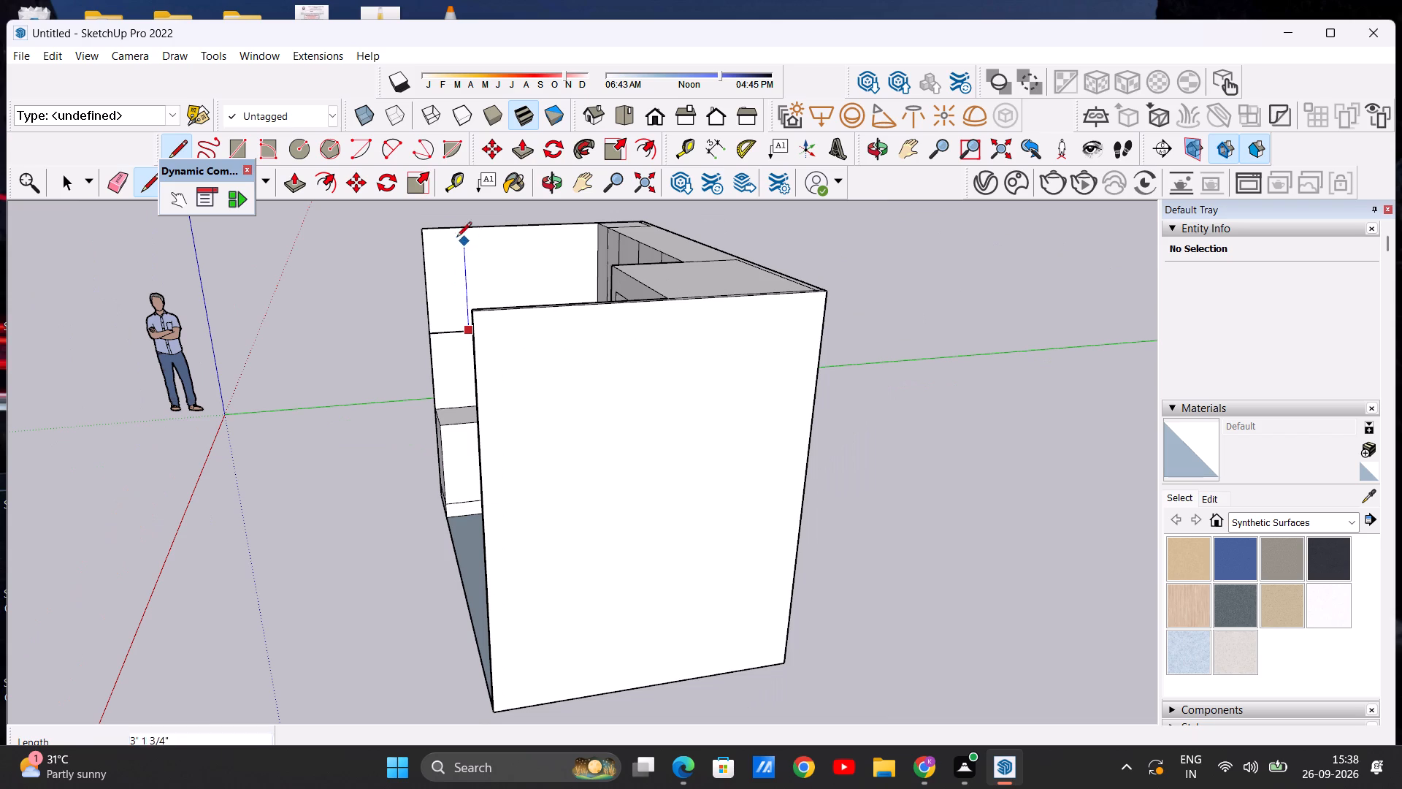
pyautogui.click(461, 230)
pyautogui.press('space')
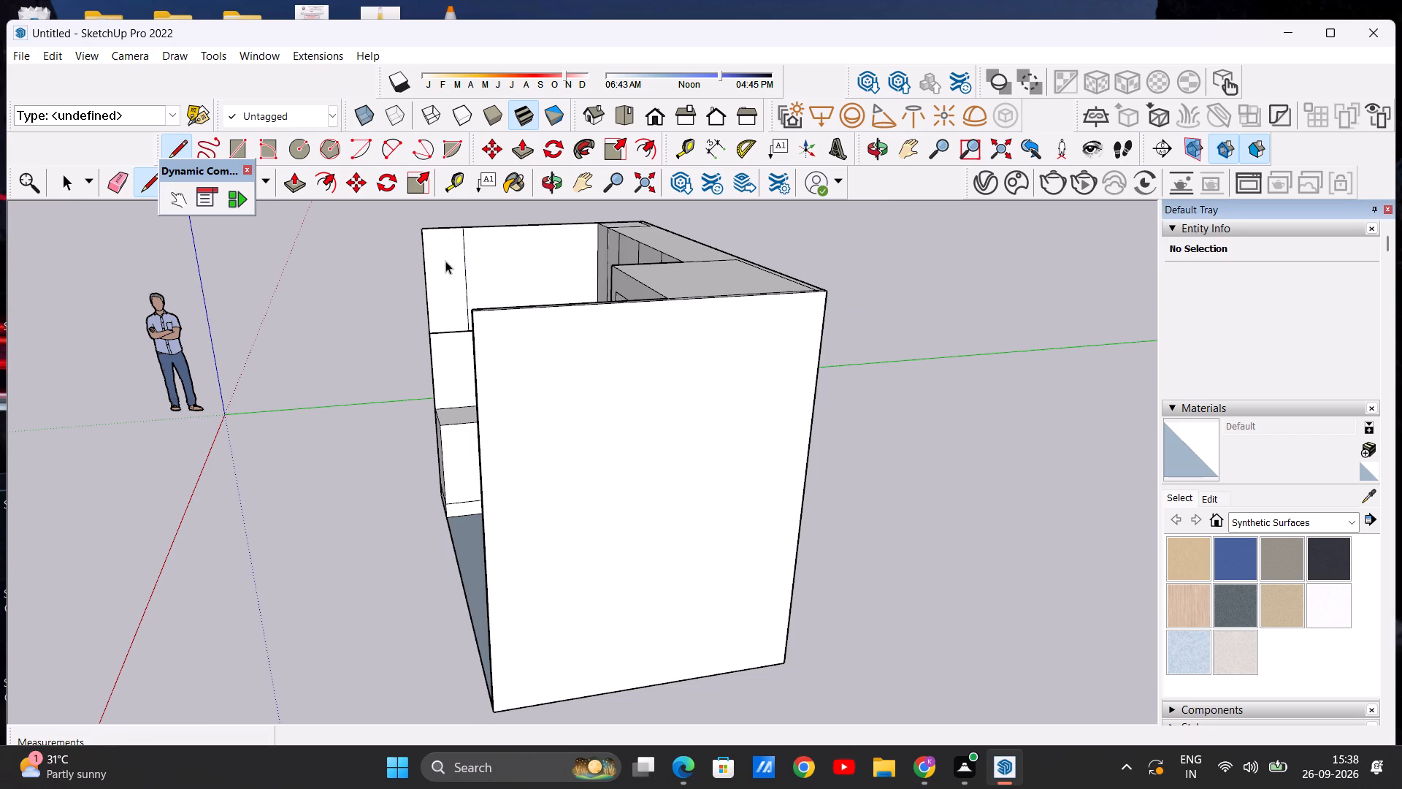
# Examine the divided side wall panel and the adjoining loft, hob and countertop from side, front and raised angles.
pyautogui.moveTo(445, 264); pyautogui.dragTo(537, 262, button='middle')
pyautogui.scroll(5, 421, 256)
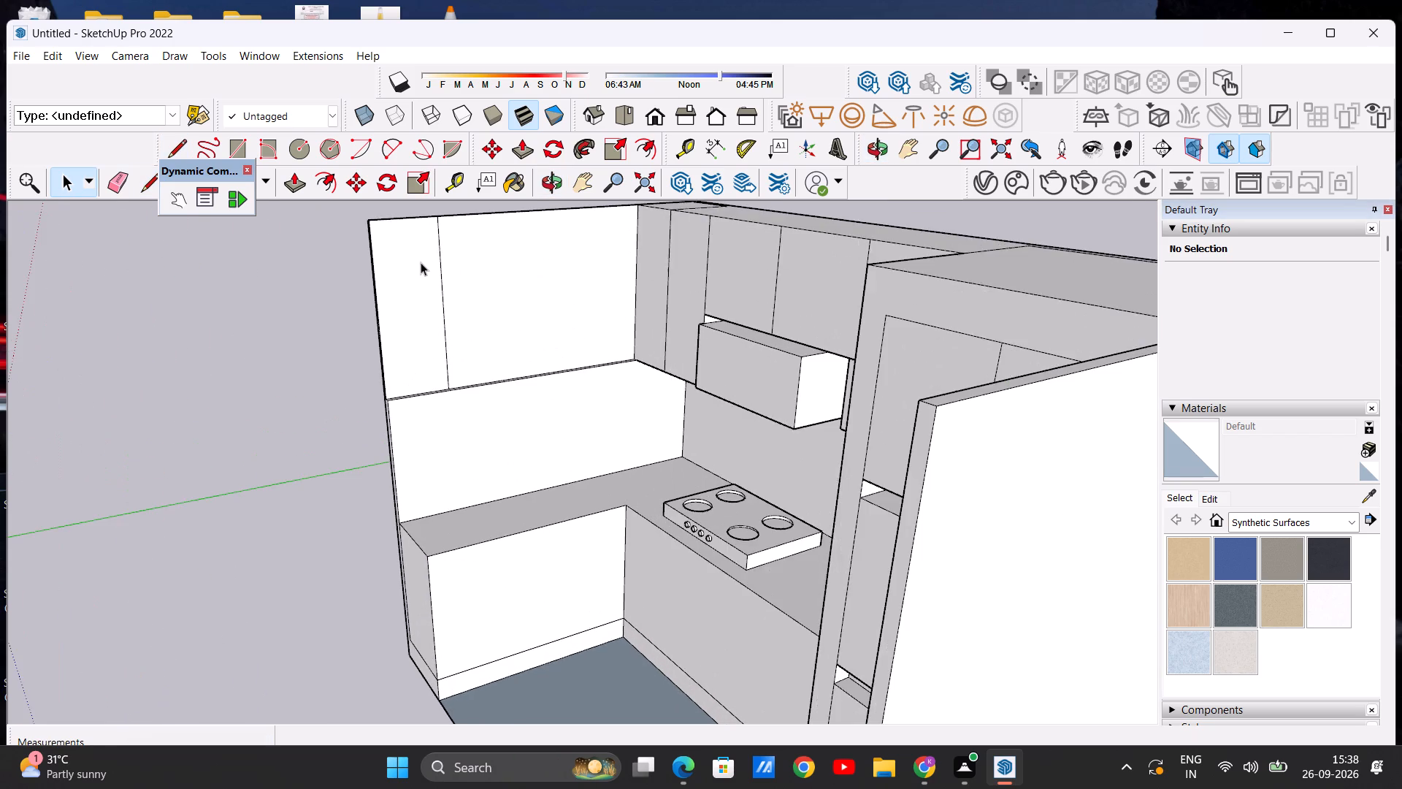
pyautogui.scroll(5, 430, 279)
pyautogui.scroll(-3, 443, 275)
pyautogui.moveTo(379, 561); pyautogui.dragTo(600, 484, button='middle')
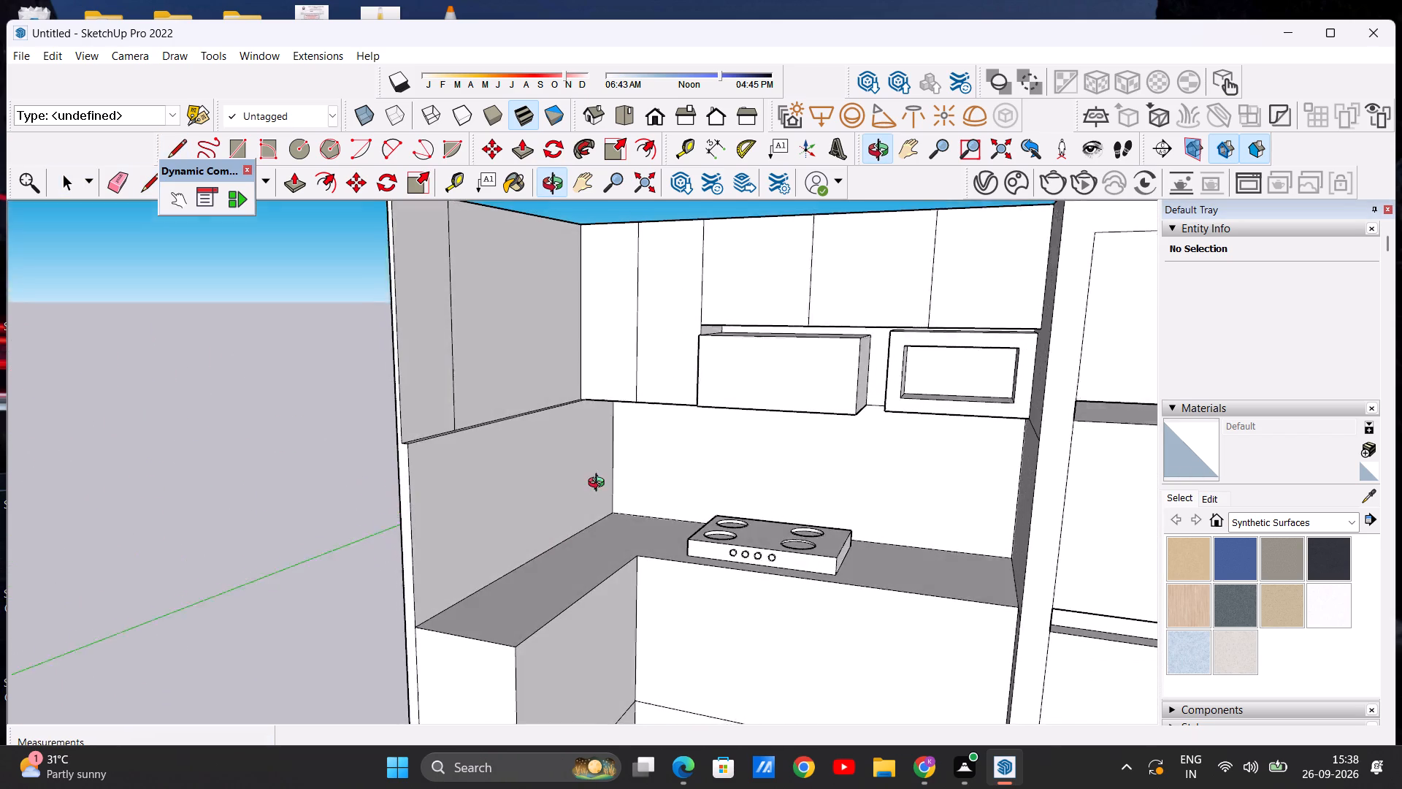
pyautogui.moveTo(600, 484); pyautogui.dragTo(729, 560, button='middle')
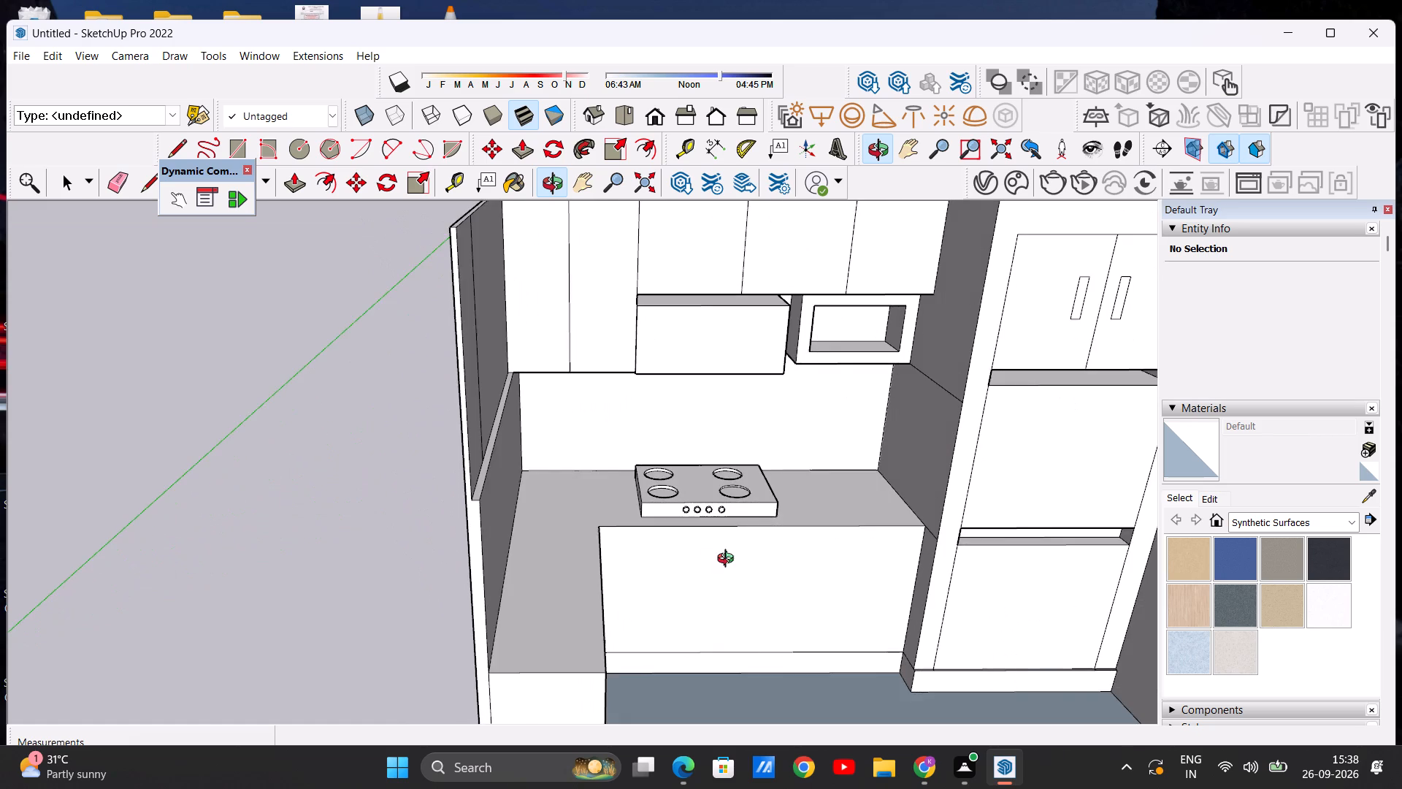
pyautogui.moveTo(729, 560); pyautogui.dragTo(669, 593, button='middle')
pyautogui.moveTo(589, 511); pyautogui.dragTo(498, 550, button='middle')
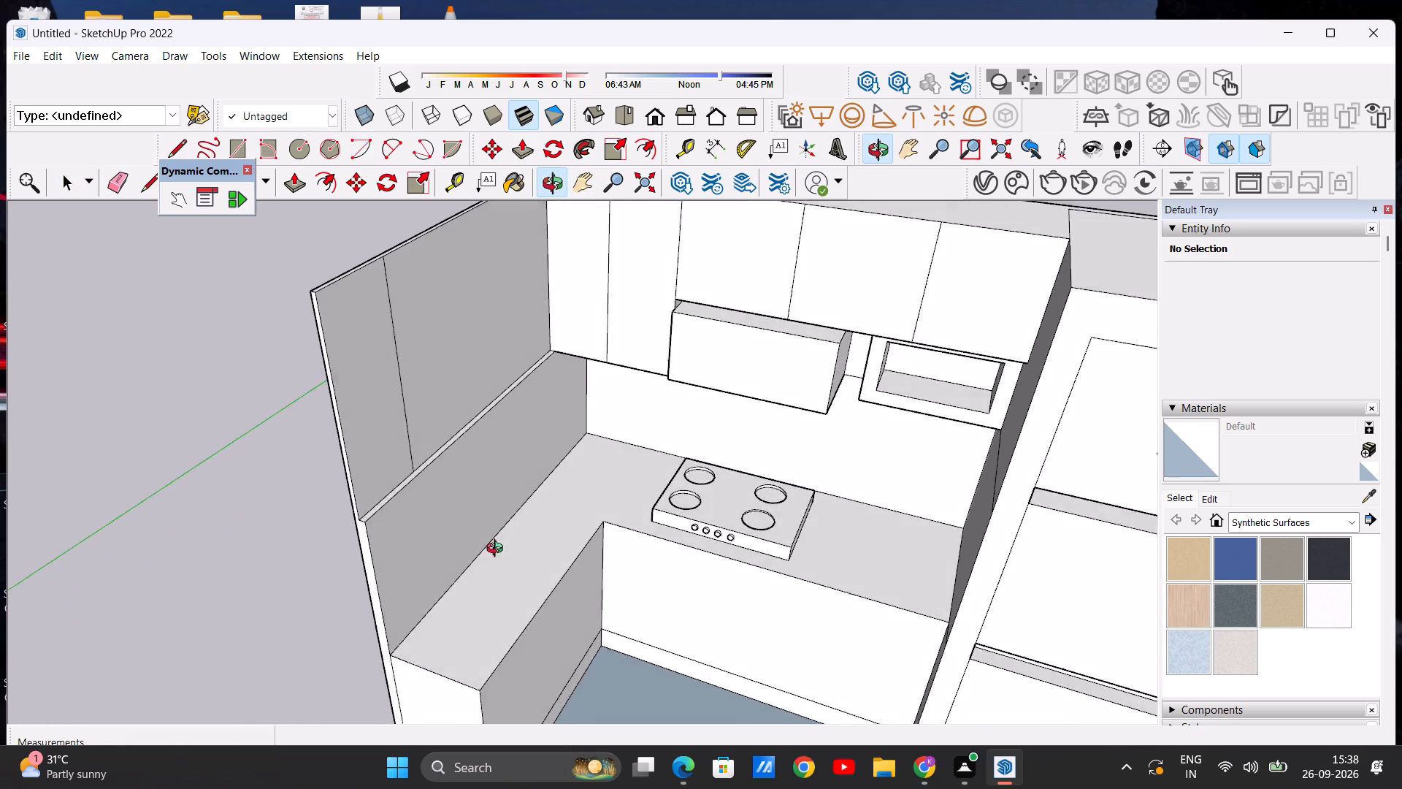
# Draw a second vertical line about 3' 7 7/16" long on the upper side wall panel, just beside the existing divider toward the open end.
pyautogui.moveTo(498, 550); pyautogui.dragTo(397, 508, button='middle')
pyautogui.scroll(-4, 360, 405)
pyautogui.scroll(8, 367, 290)
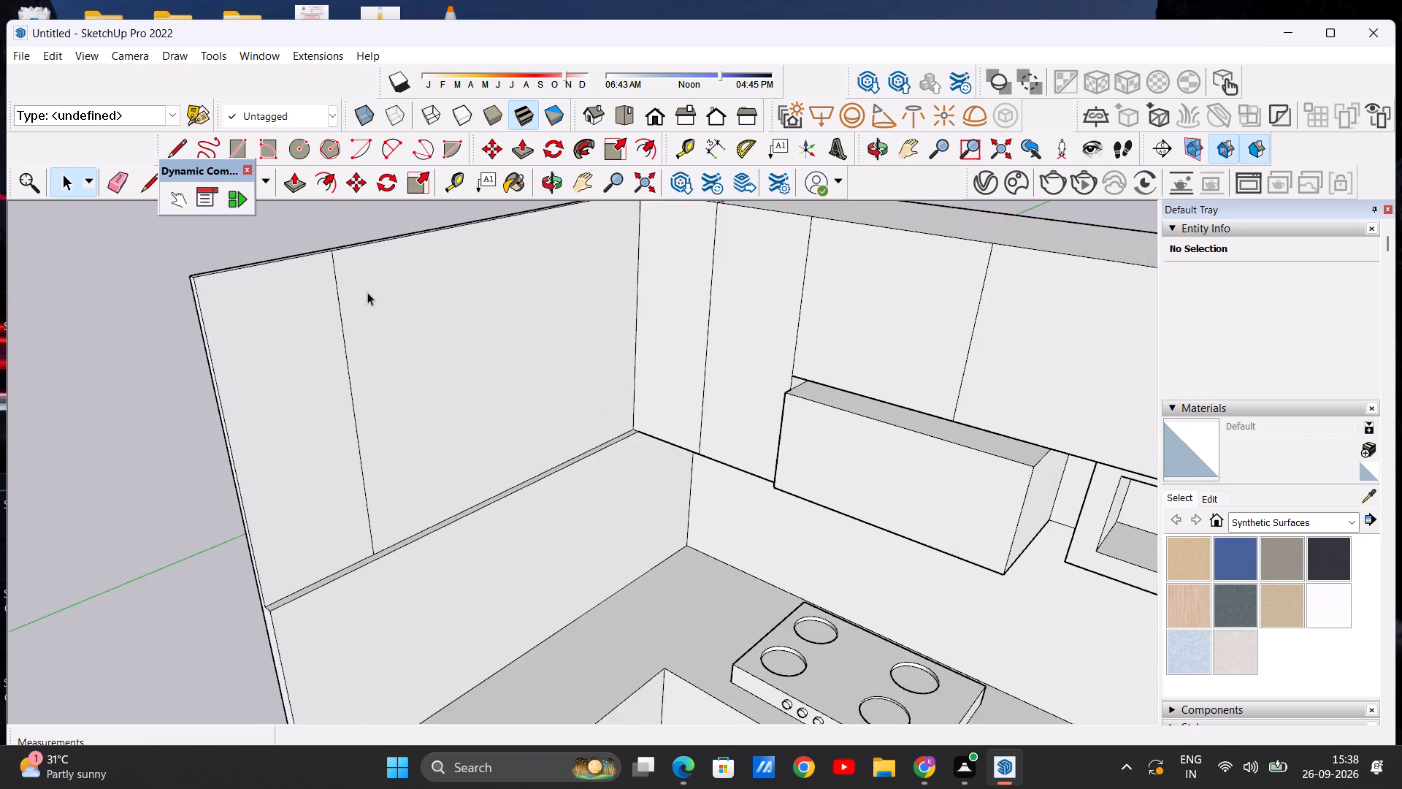
pyautogui.scroll(-5, 364, 301)
pyautogui.click(183, 144)
pyautogui.scroll(2, 332, 316)
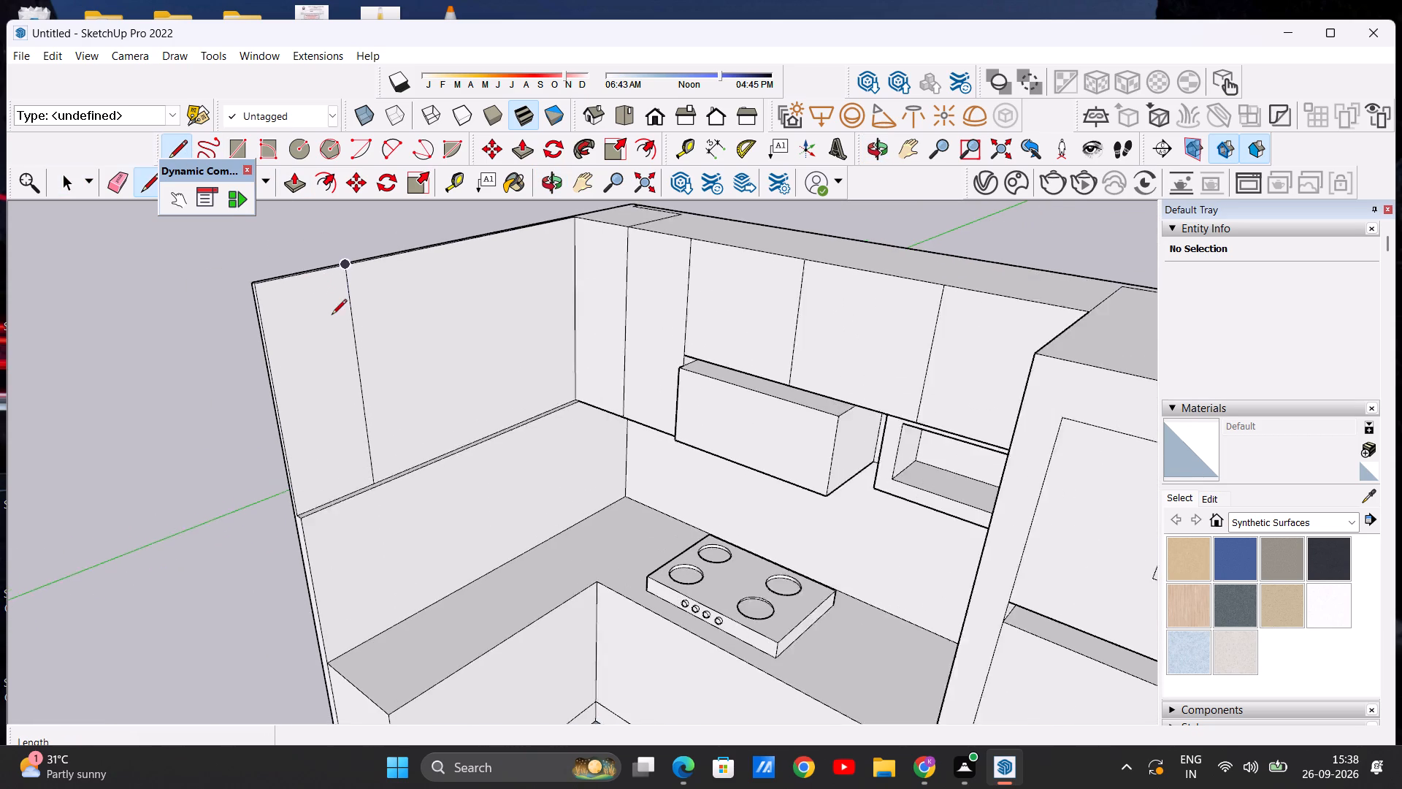
pyautogui.moveTo(347, 323); pyautogui.dragTo(243, 313, button='middle')
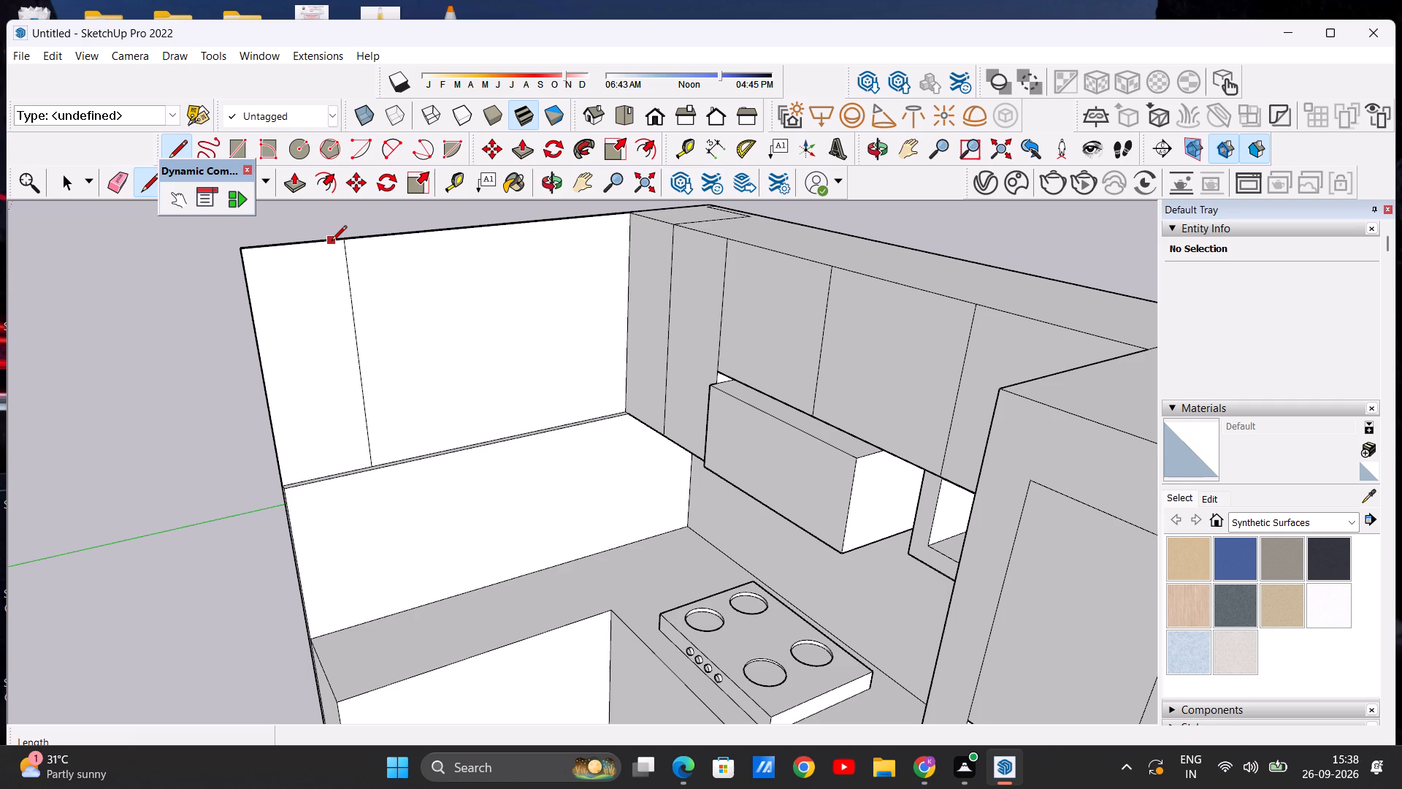
pyautogui.click(333, 243)
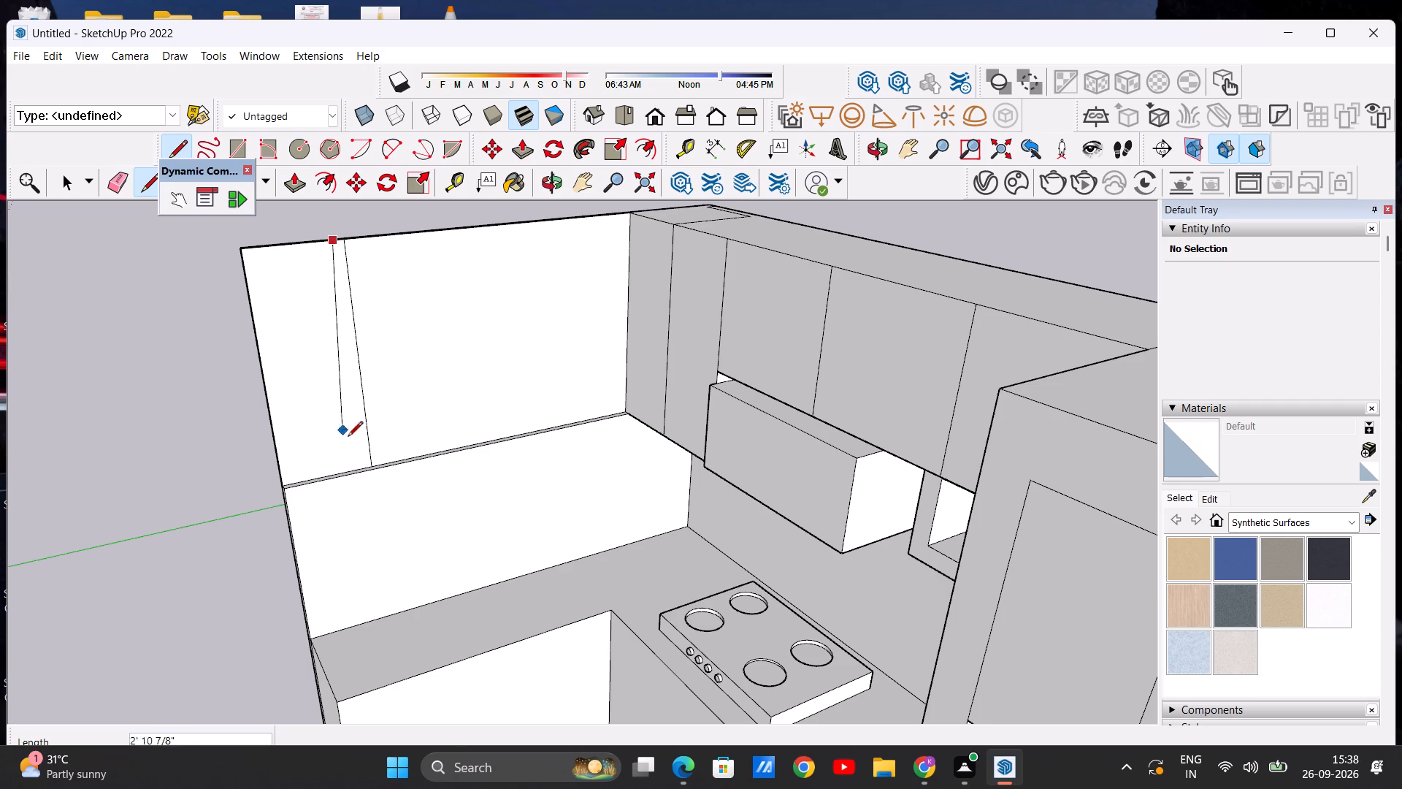
pyautogui.click(359, 461)
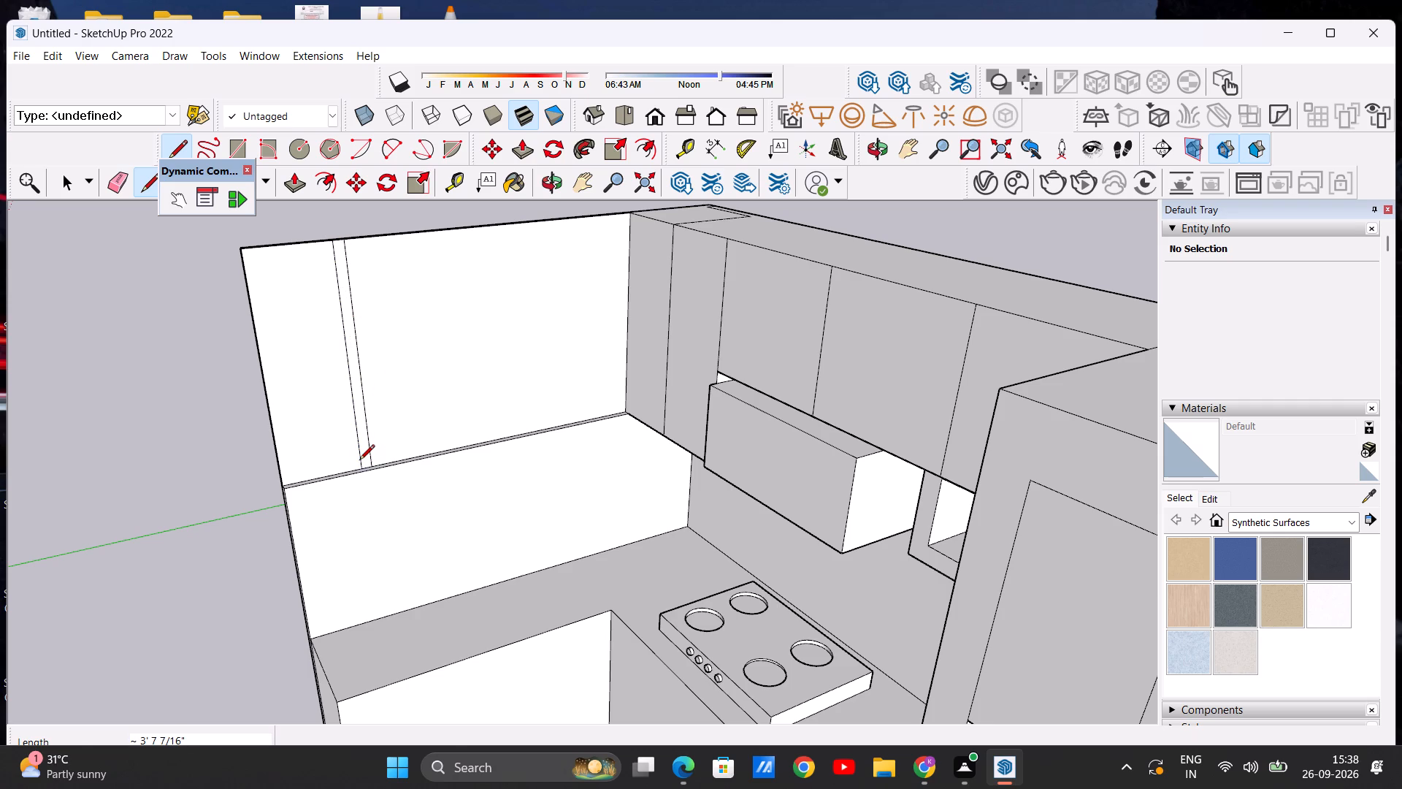
pyautogui.press('space')
# Push/Pull the large side wall section next to the corner out about 1' 3 5/16", to the loft's shutter dividing line.
pyautogui.moveTo(391, 378); pyautogui.dragTo(637, 427, button='middle')
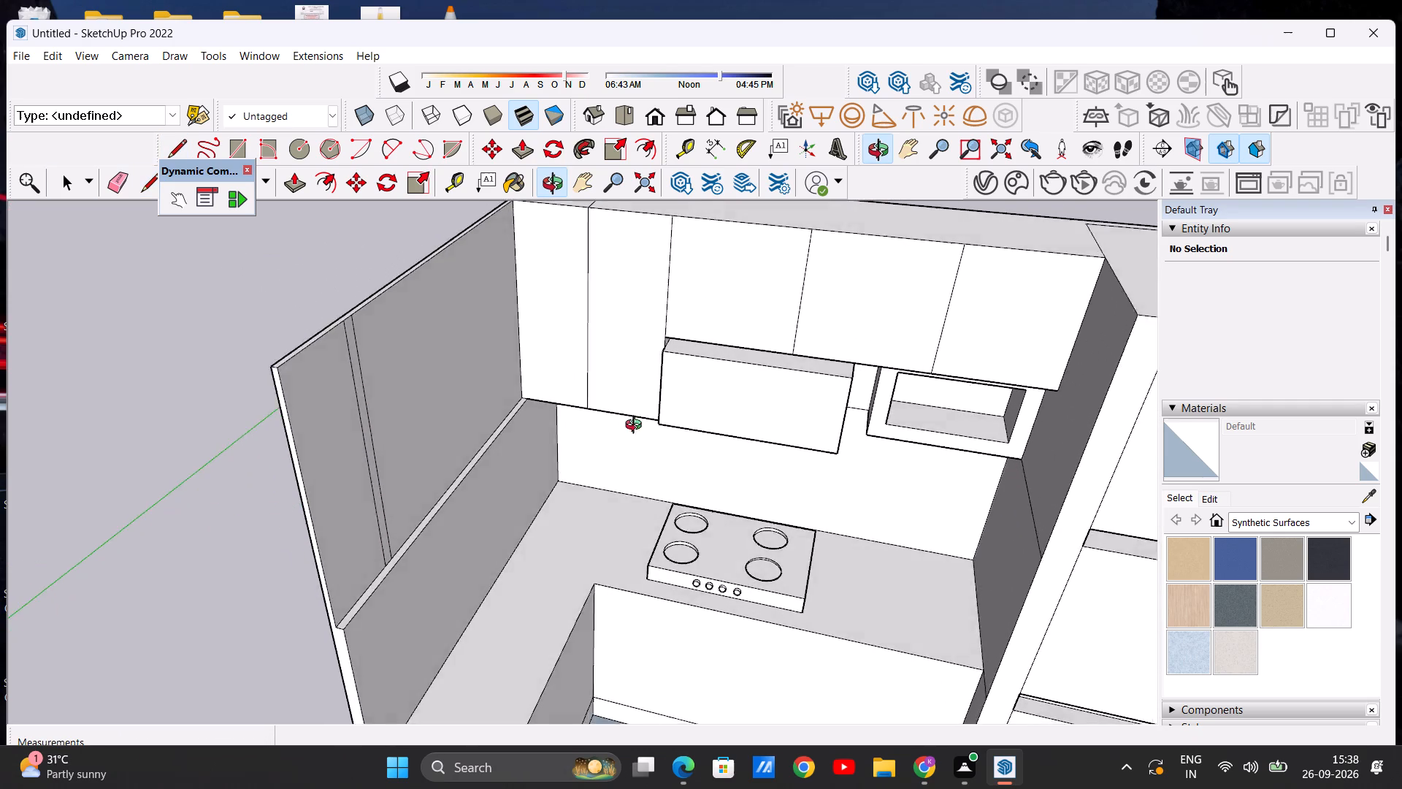
pyautogui.moveTo(637, 427); pyautogui.dragTo(540, 383, button='middle')
pyautogui.moveTo(600, 435); pyautogui.dragTo(659, 438, button='middle')
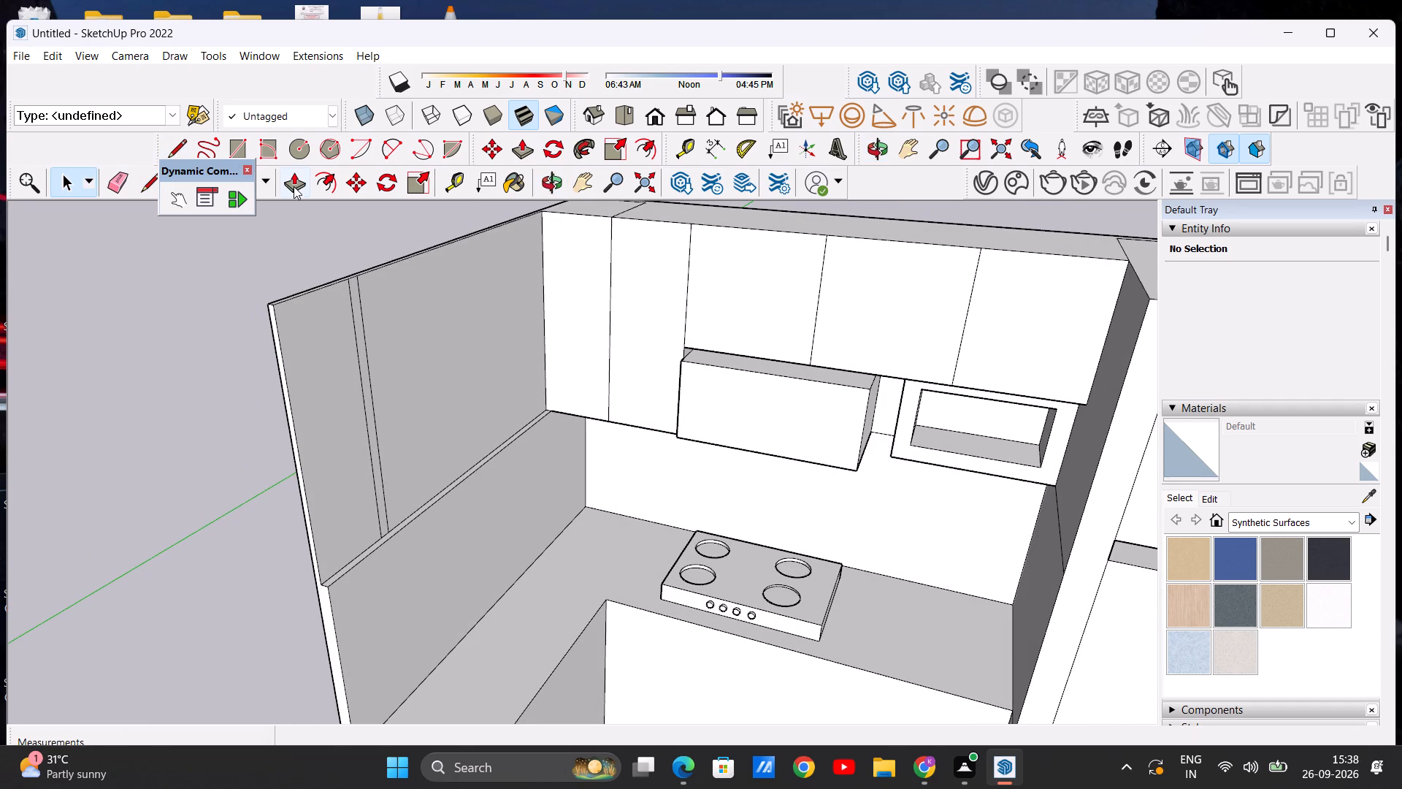
pyautogui.click(294, 186)
pyautogui.click(417, 304)
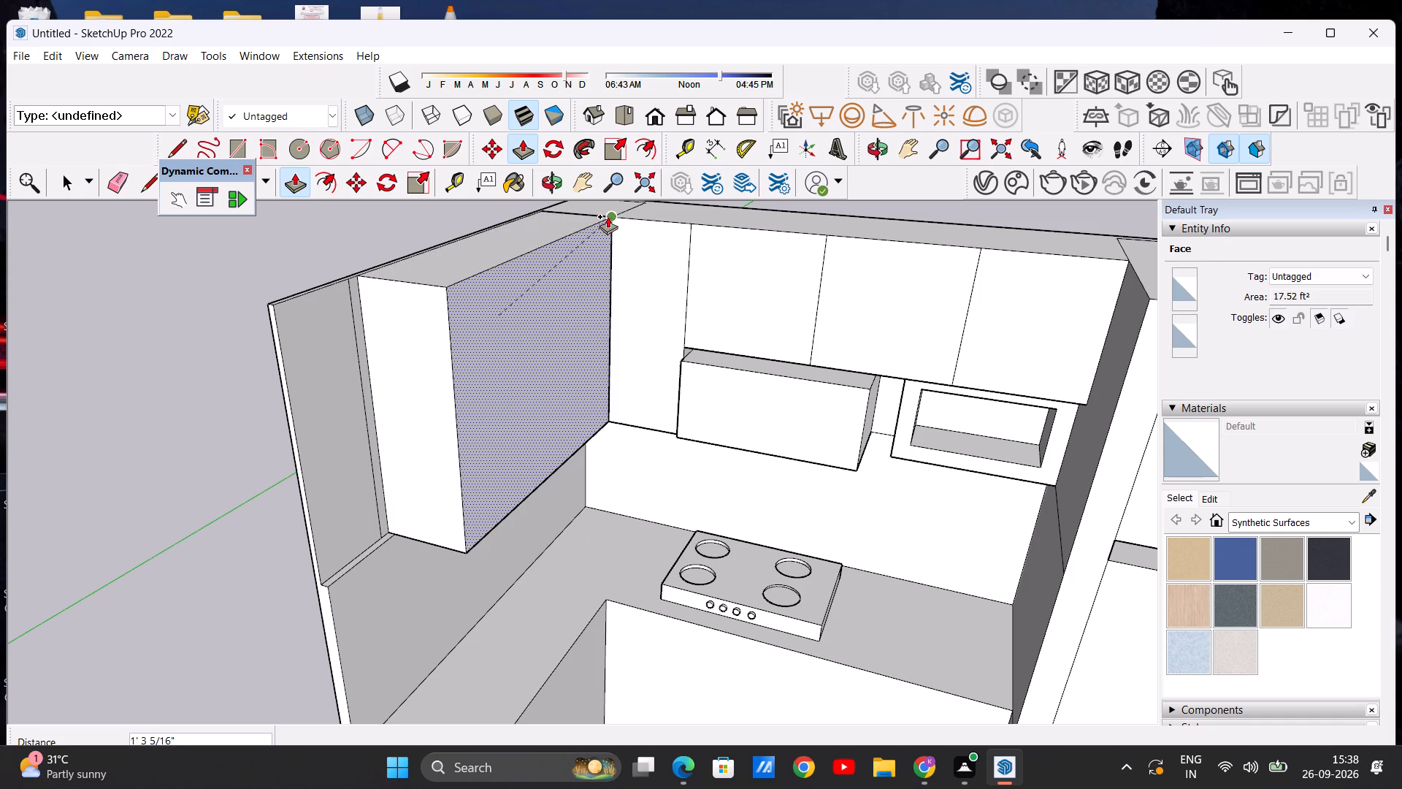
pyautogui.click(607, 215)
pyautogui.press('space')
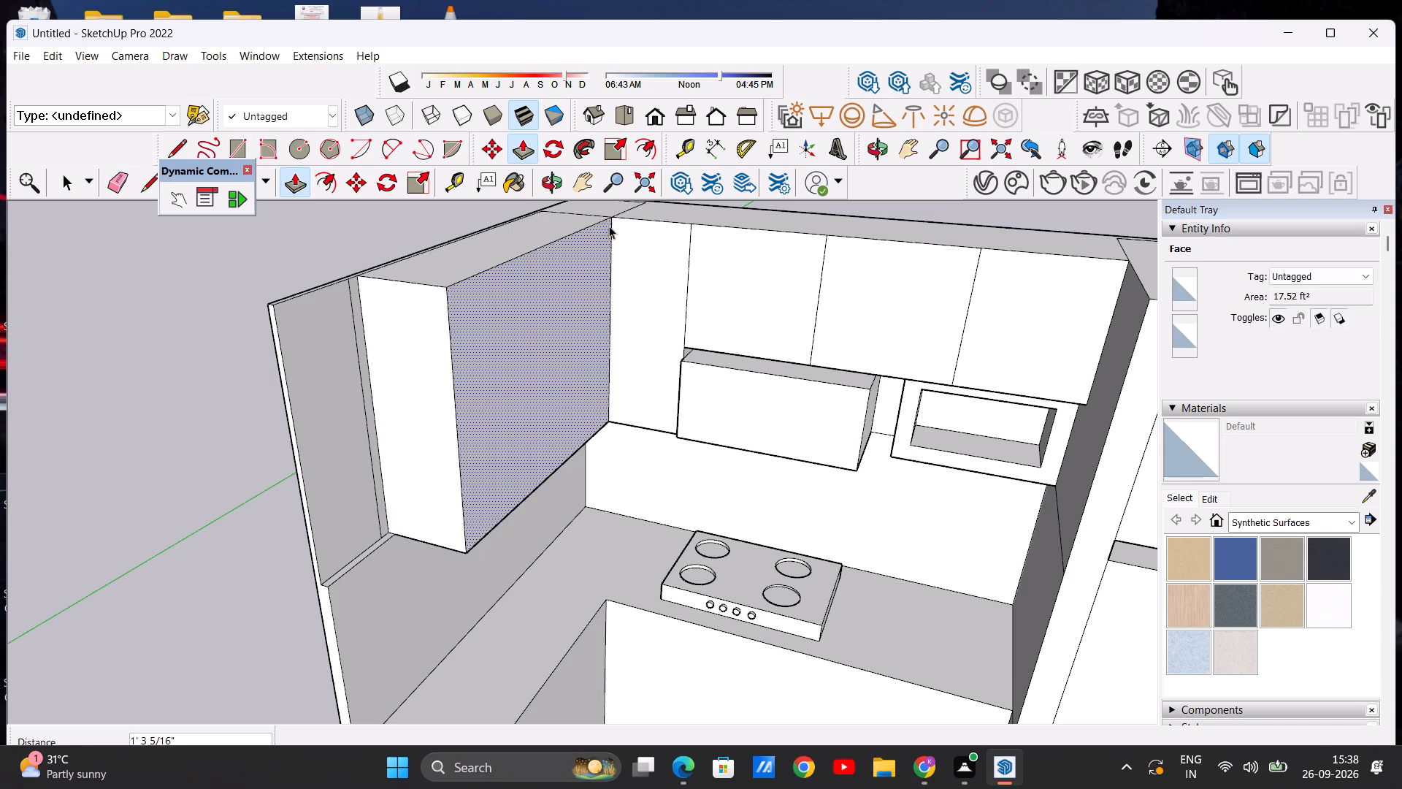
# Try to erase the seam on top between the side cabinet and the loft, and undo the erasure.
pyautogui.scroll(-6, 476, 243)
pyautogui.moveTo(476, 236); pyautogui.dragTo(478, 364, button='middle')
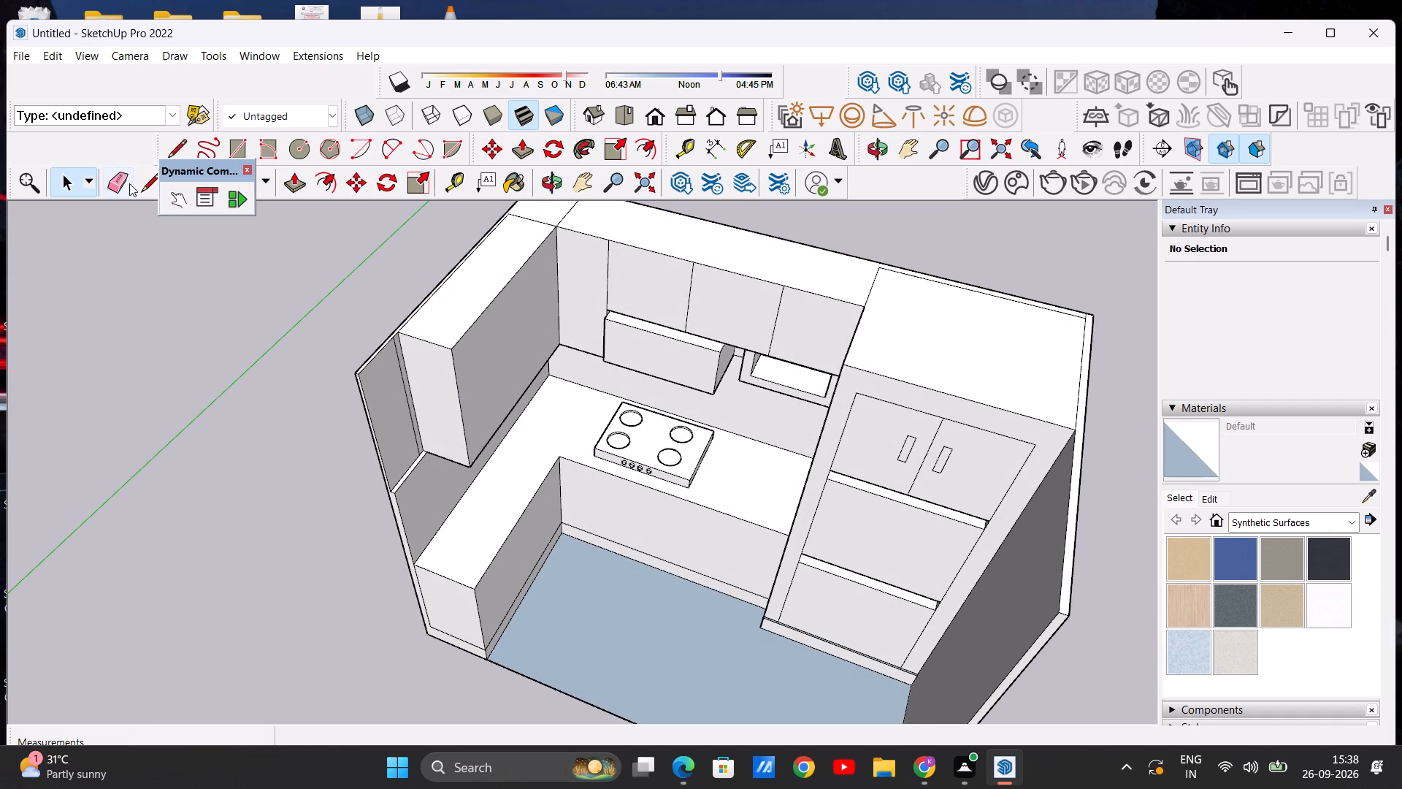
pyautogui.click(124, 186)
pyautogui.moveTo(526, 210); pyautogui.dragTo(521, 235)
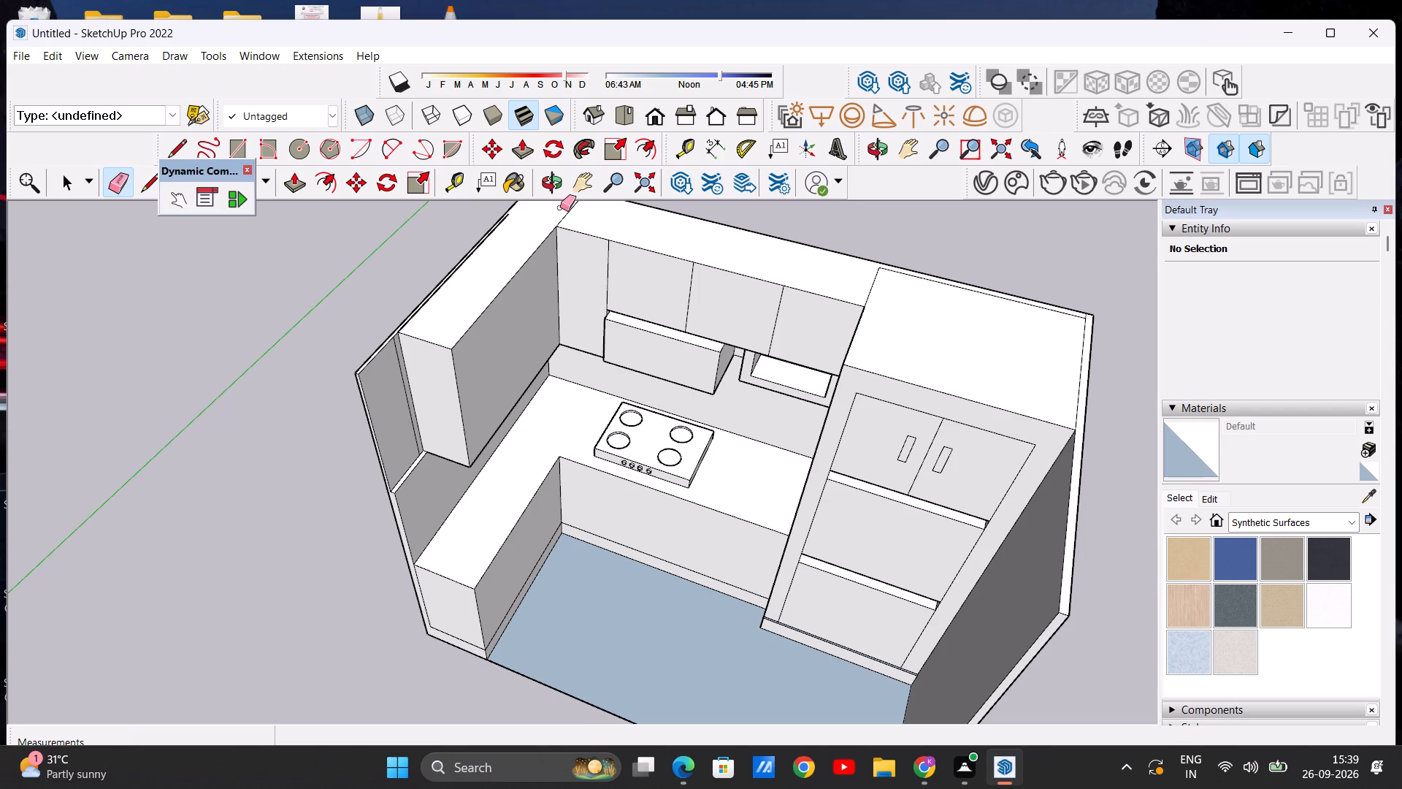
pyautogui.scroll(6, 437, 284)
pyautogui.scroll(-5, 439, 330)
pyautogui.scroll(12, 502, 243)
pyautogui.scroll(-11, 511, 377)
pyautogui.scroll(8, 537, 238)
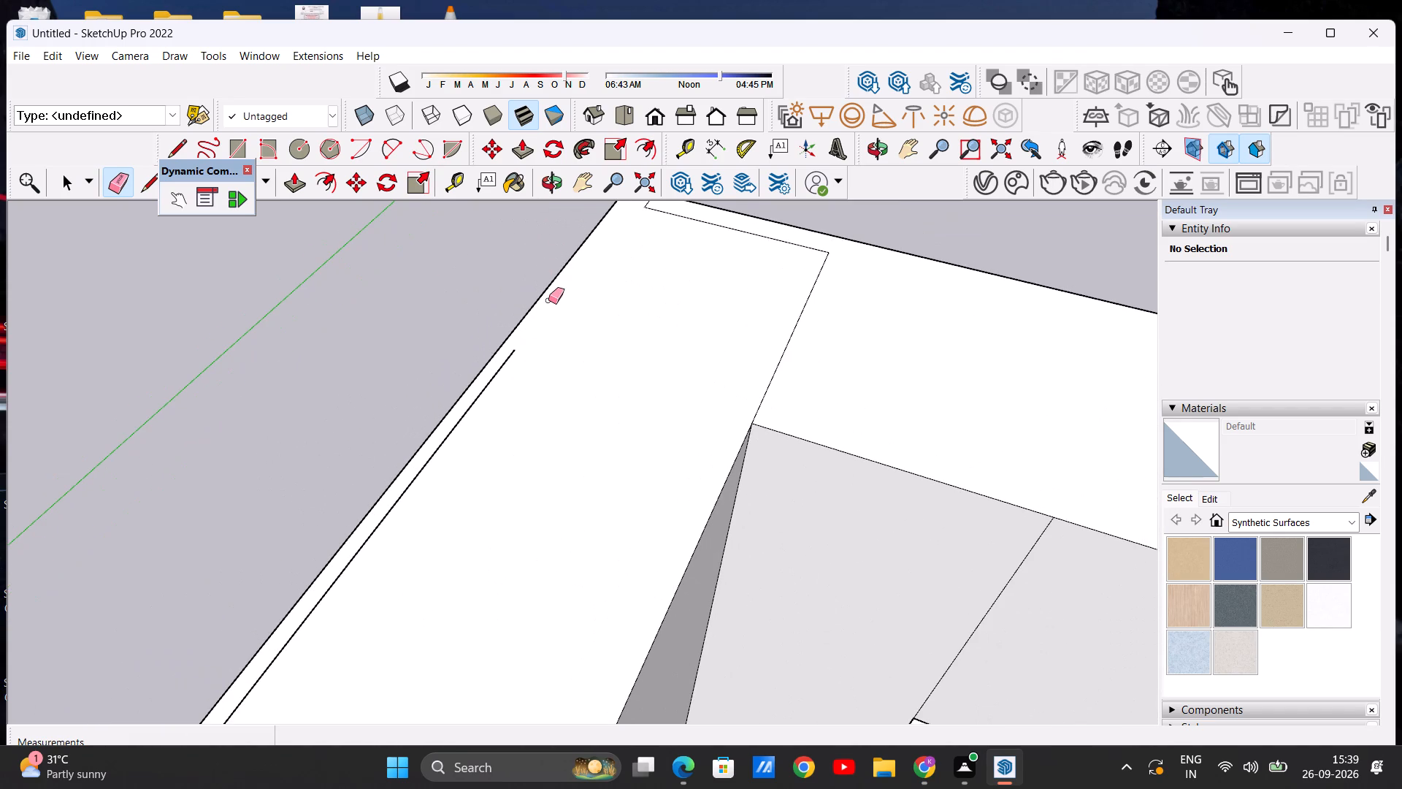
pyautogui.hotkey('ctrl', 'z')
# Erase the two leftover edges of the small outline on the loft's top face at the wall corner.
pyautogui.scroll(-10, 535, 307)
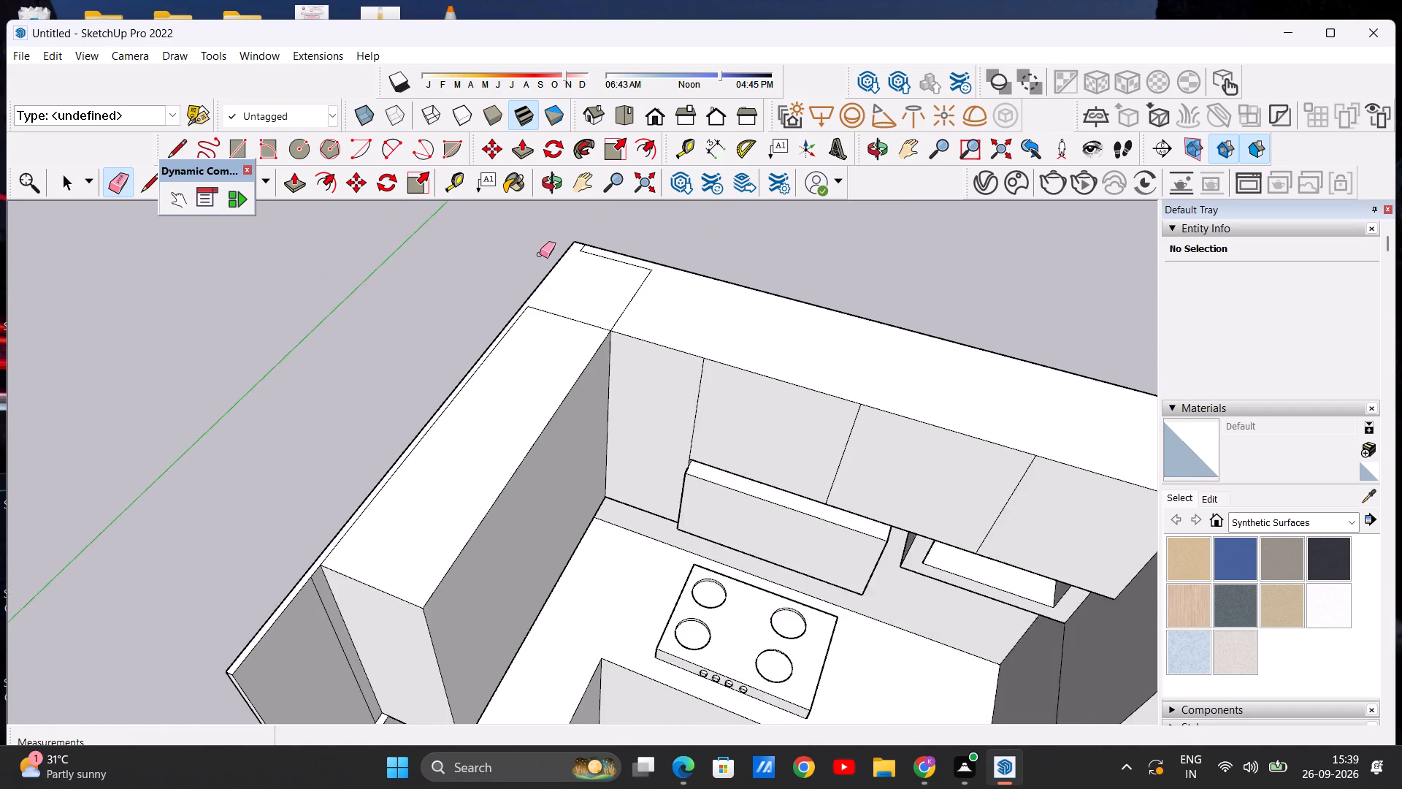
pyautogui.scroll(-3, 540, 254)
pyautogui.moveTo(594, 286); pyautogui.dragTo(608, 290)
pyautogui.scroll(11, 582, 281)
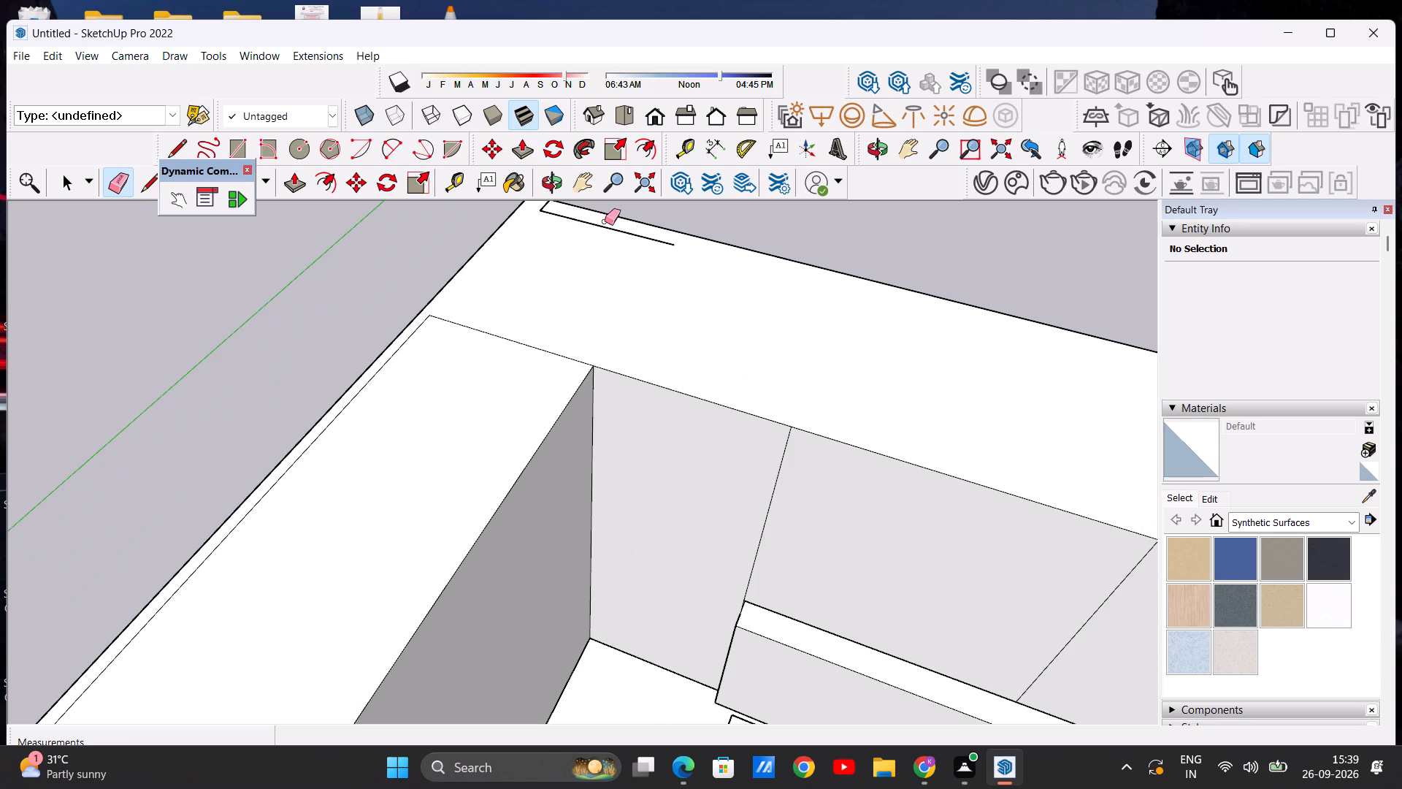
pyautogui.click(605, 229)
pyautogui.press('space')
pyautogui.scroll(-15, 556, 283)
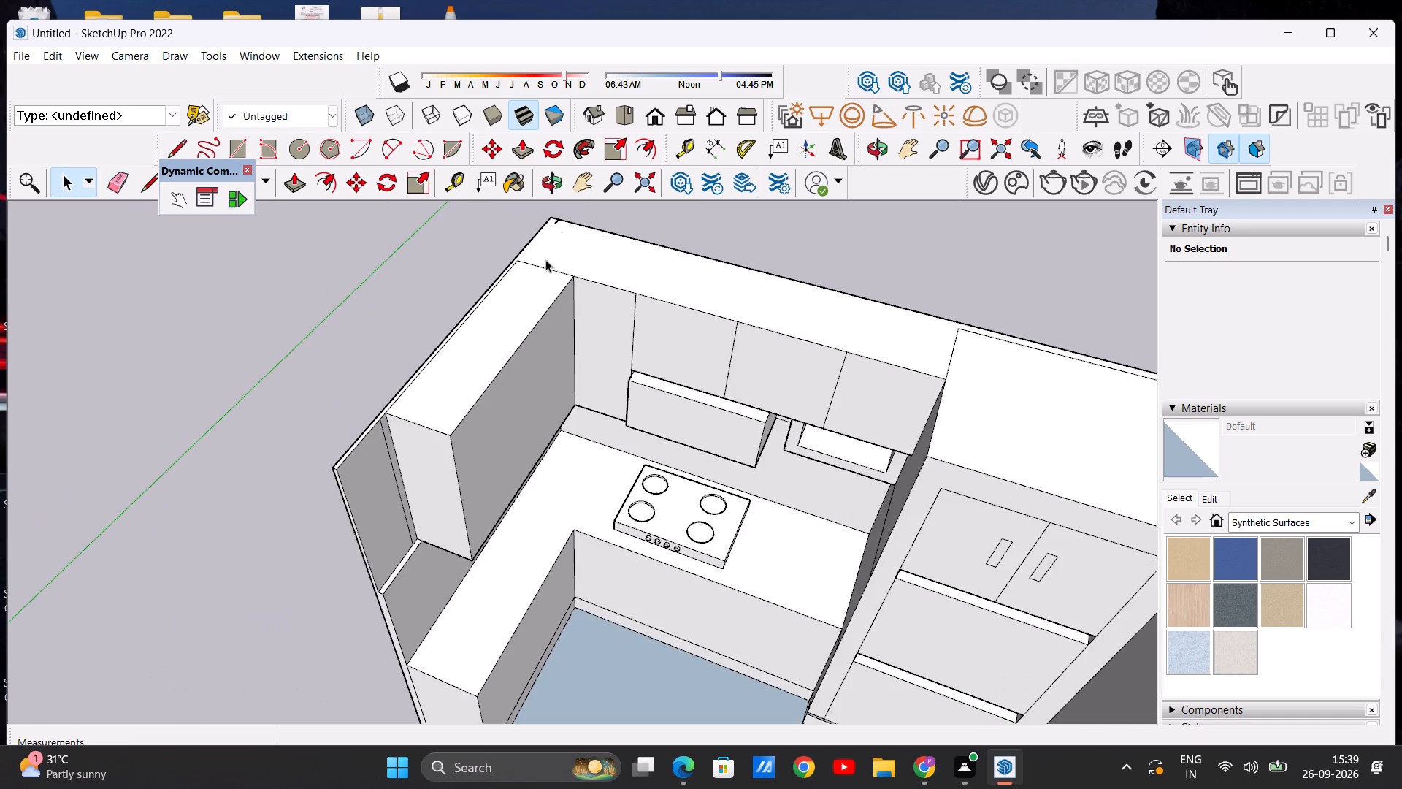
# Draw two full-height vertical lines about 3' 7 7/16" long on the side wall cabinet's front, dividing it into three shutters.
pyautogui.moveTo(568, 378); pyautogui.dragTo(302, 281, button='middle')
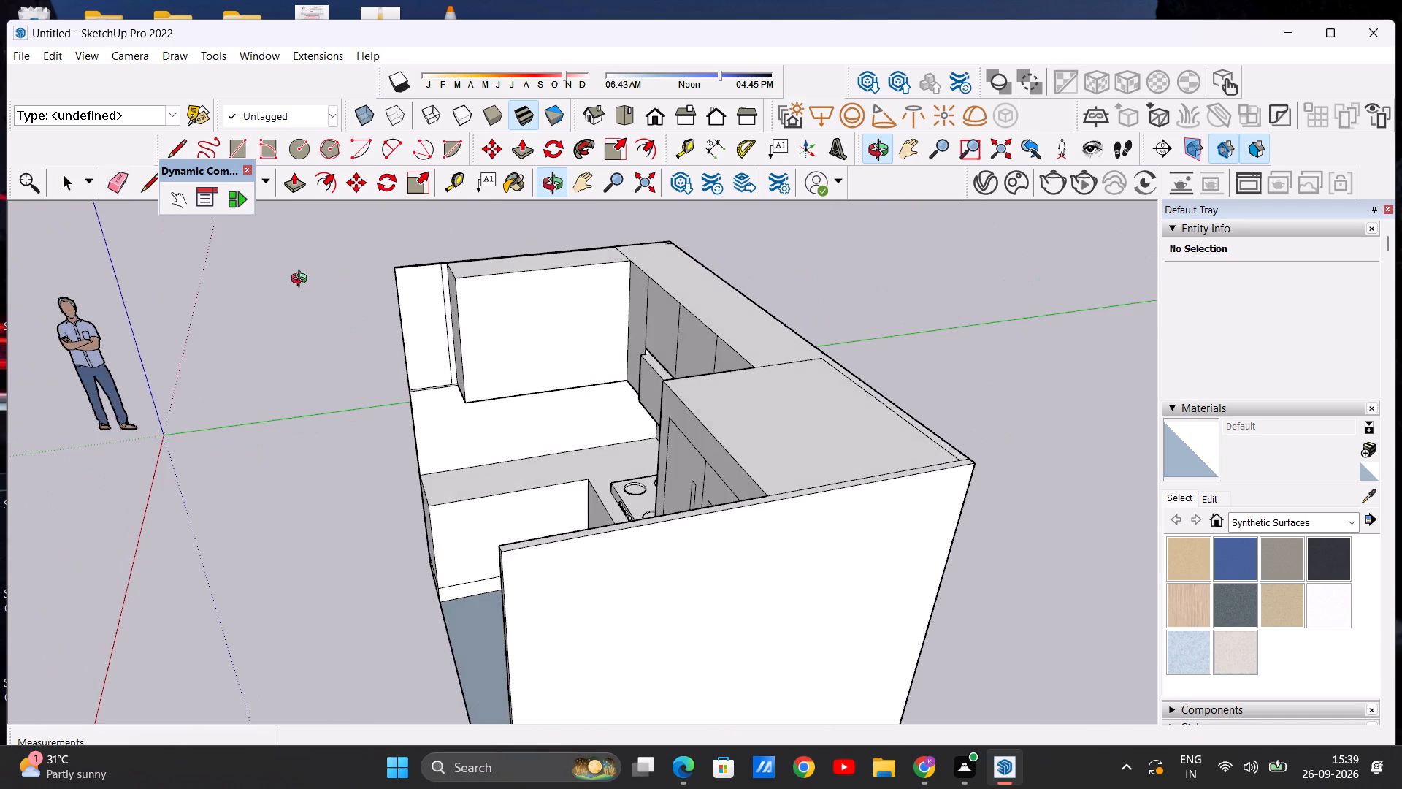
pyautogui.moveTo(302, 281); pyautogui.dragTo(302, 267, button='middle')
pyautogui.scroll(1, 441, 321)
pyautogui.moveTo(459, 337); pyautogui.dragTo(361, 307, button='middle')
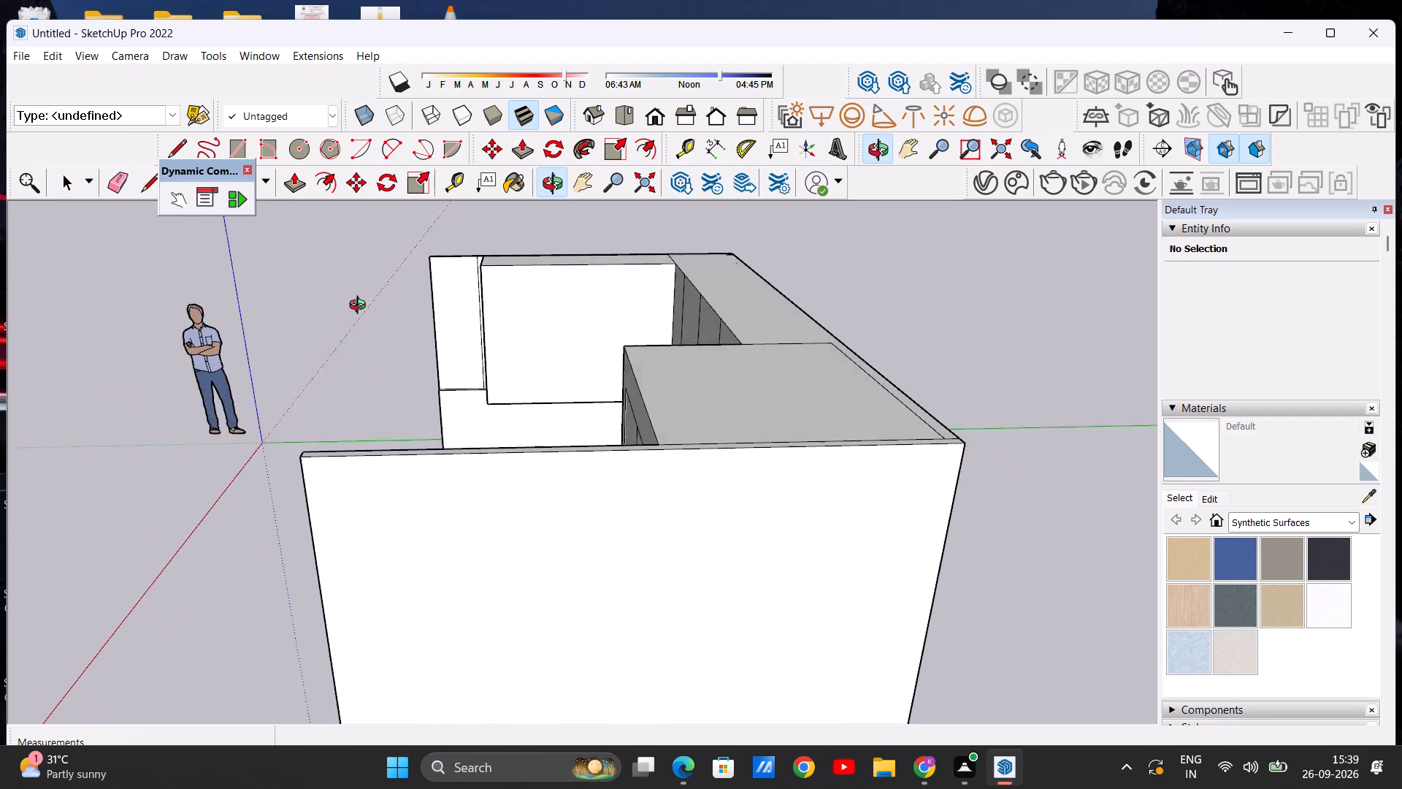
pyautogui.moveTo(361, 307); pyautogui.dragTo(358, 307, button='middle')
pyautogui.scroll(5, 499, 342)
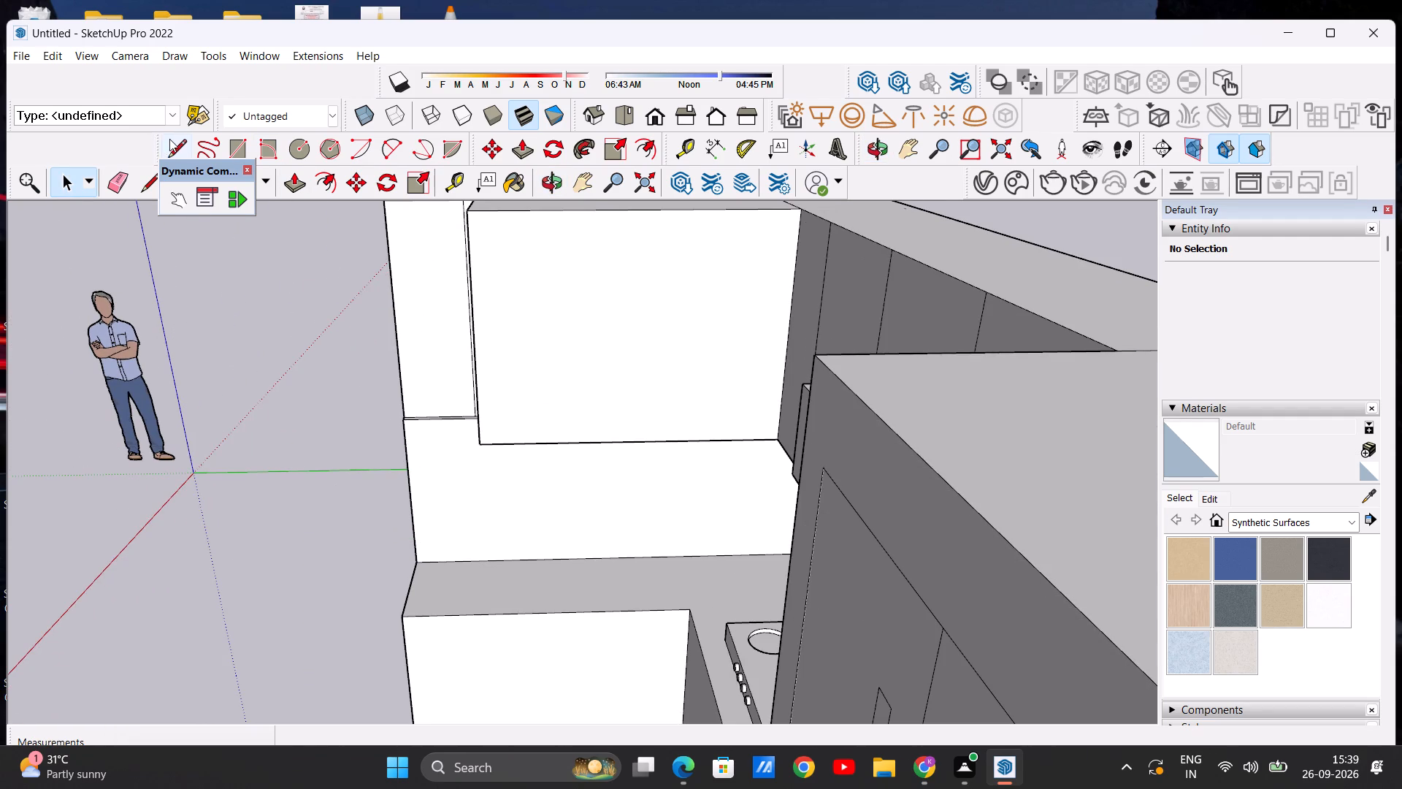
pyautogui.click(171, 139)
pyautogui.scroll(-3, 370, 370)
pyautogui.scroll(4, 503, 322)
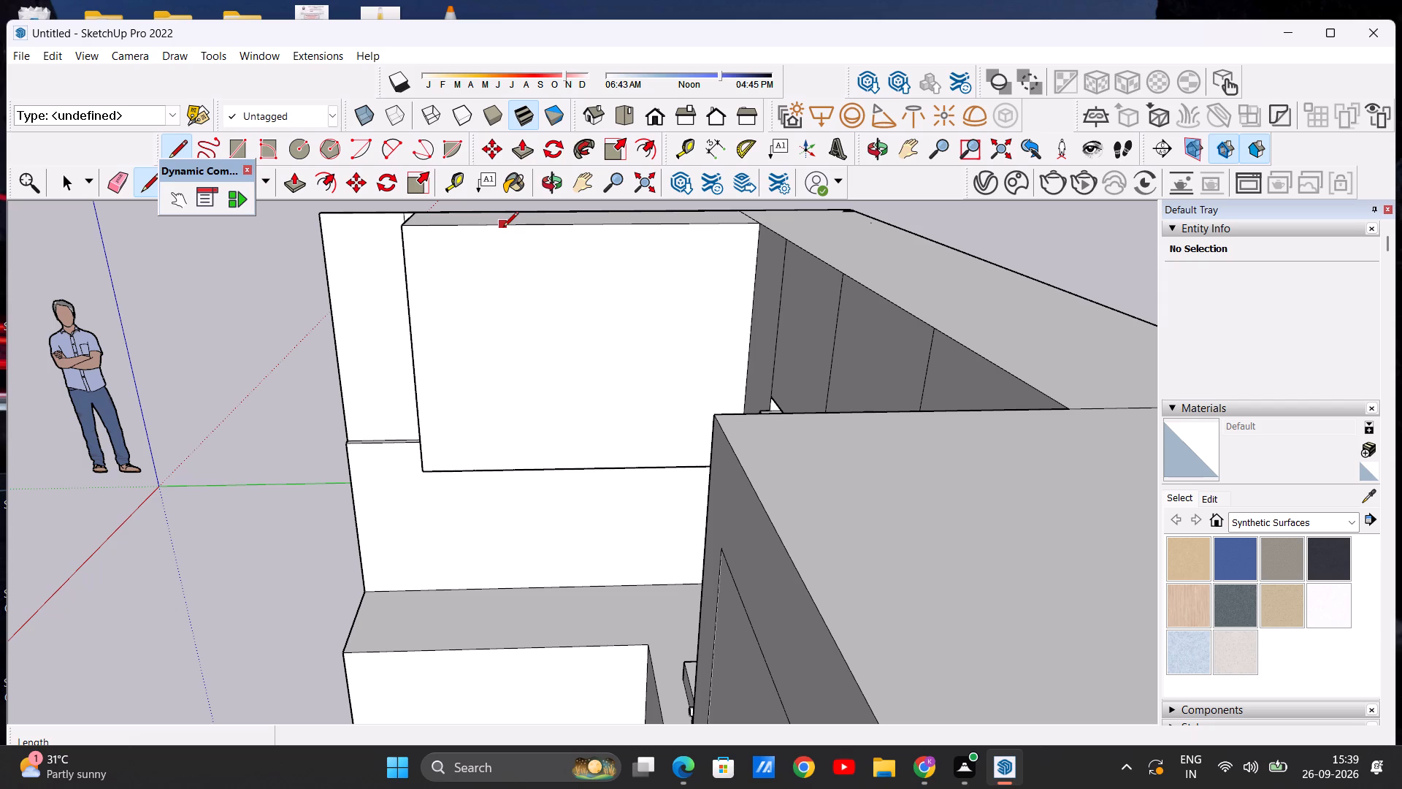
pyautogui.click(510, 229)
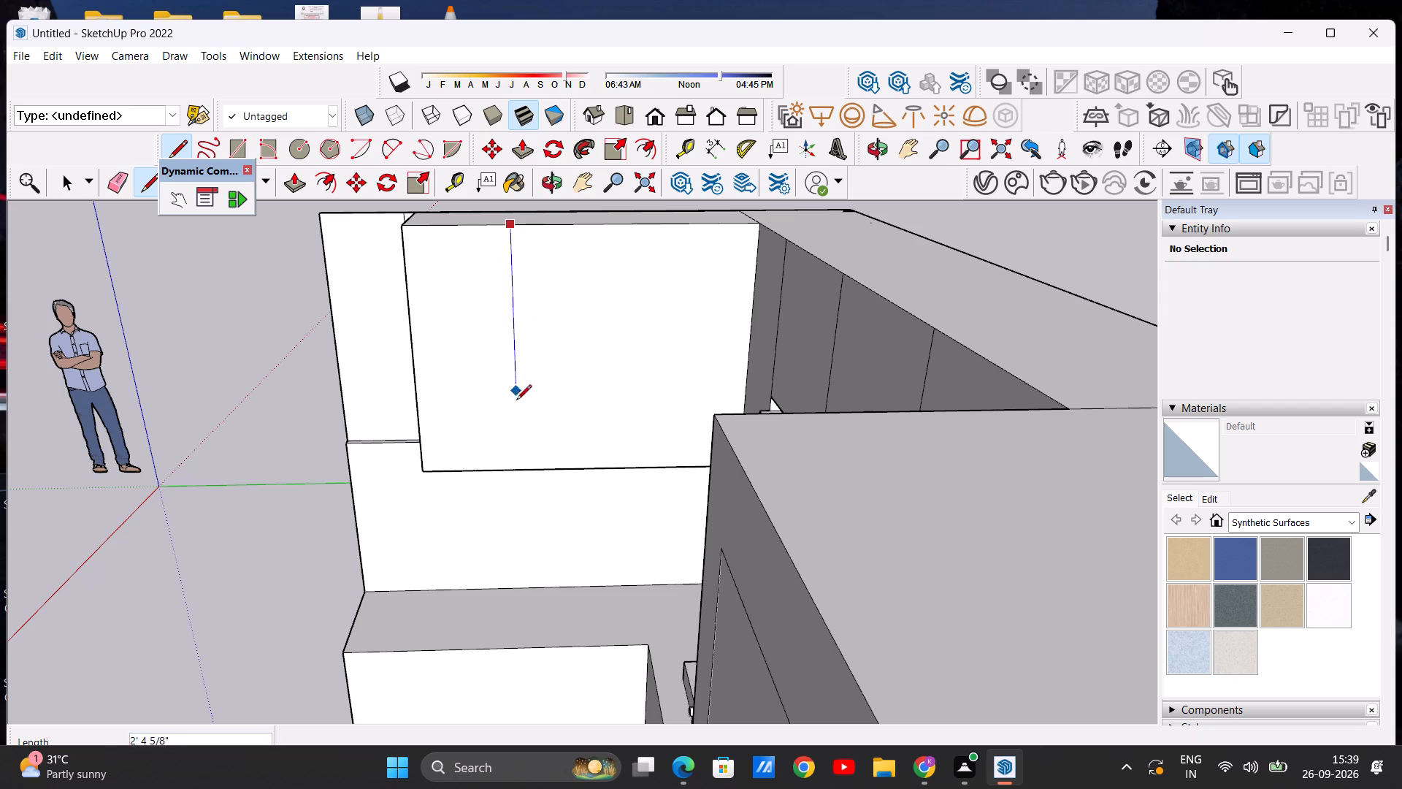
pyautogui.click(516, 470)
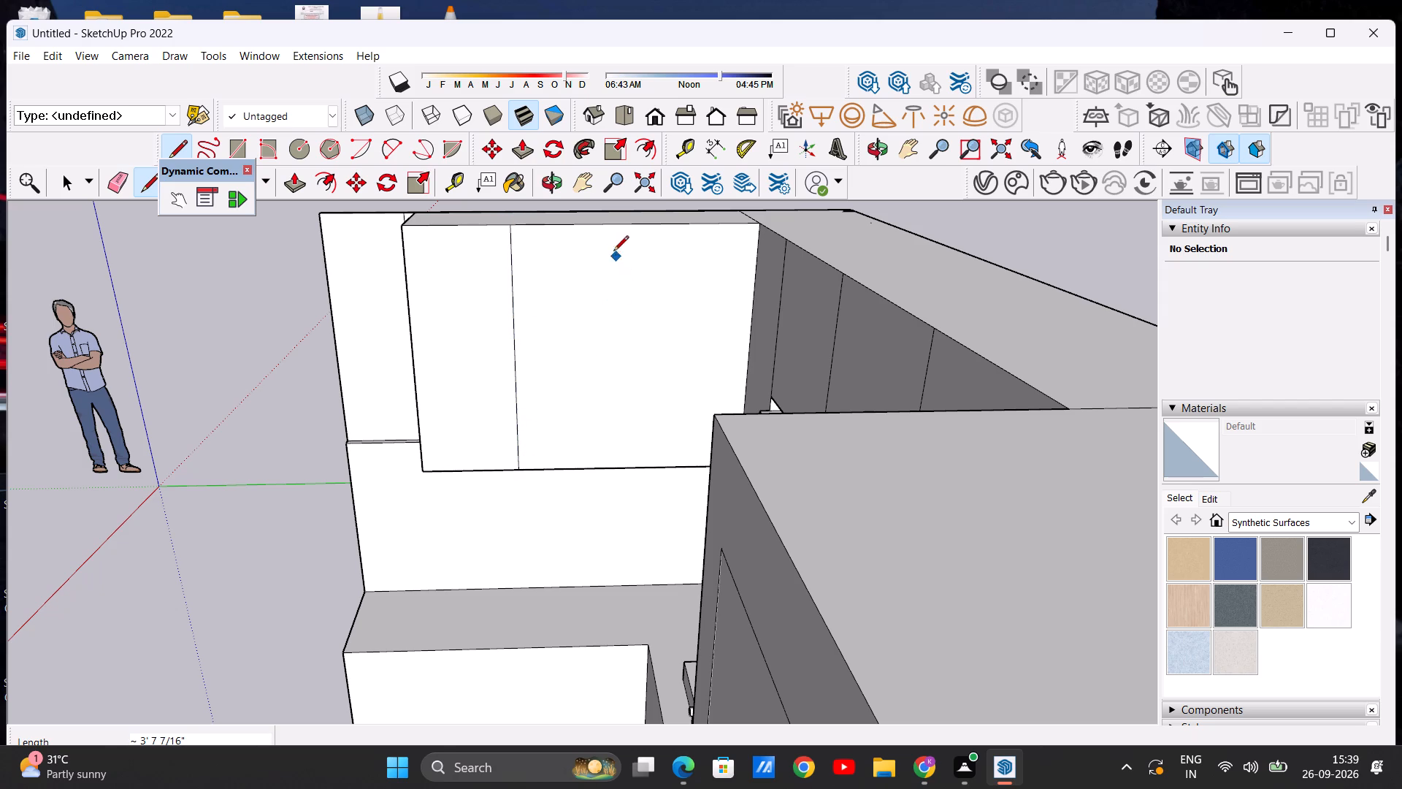
pyautogui.click(621, 224)
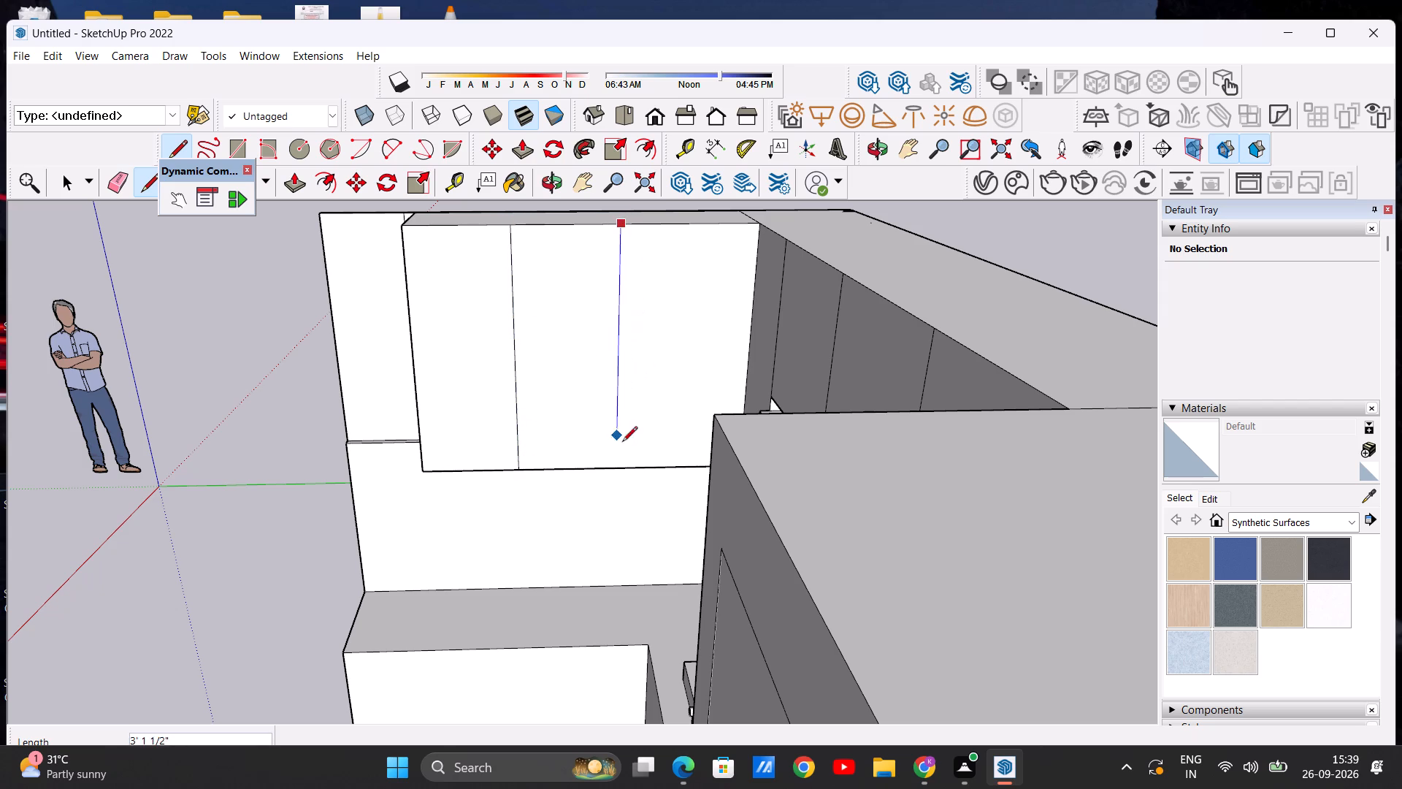
pyautogui.click(621, 468)
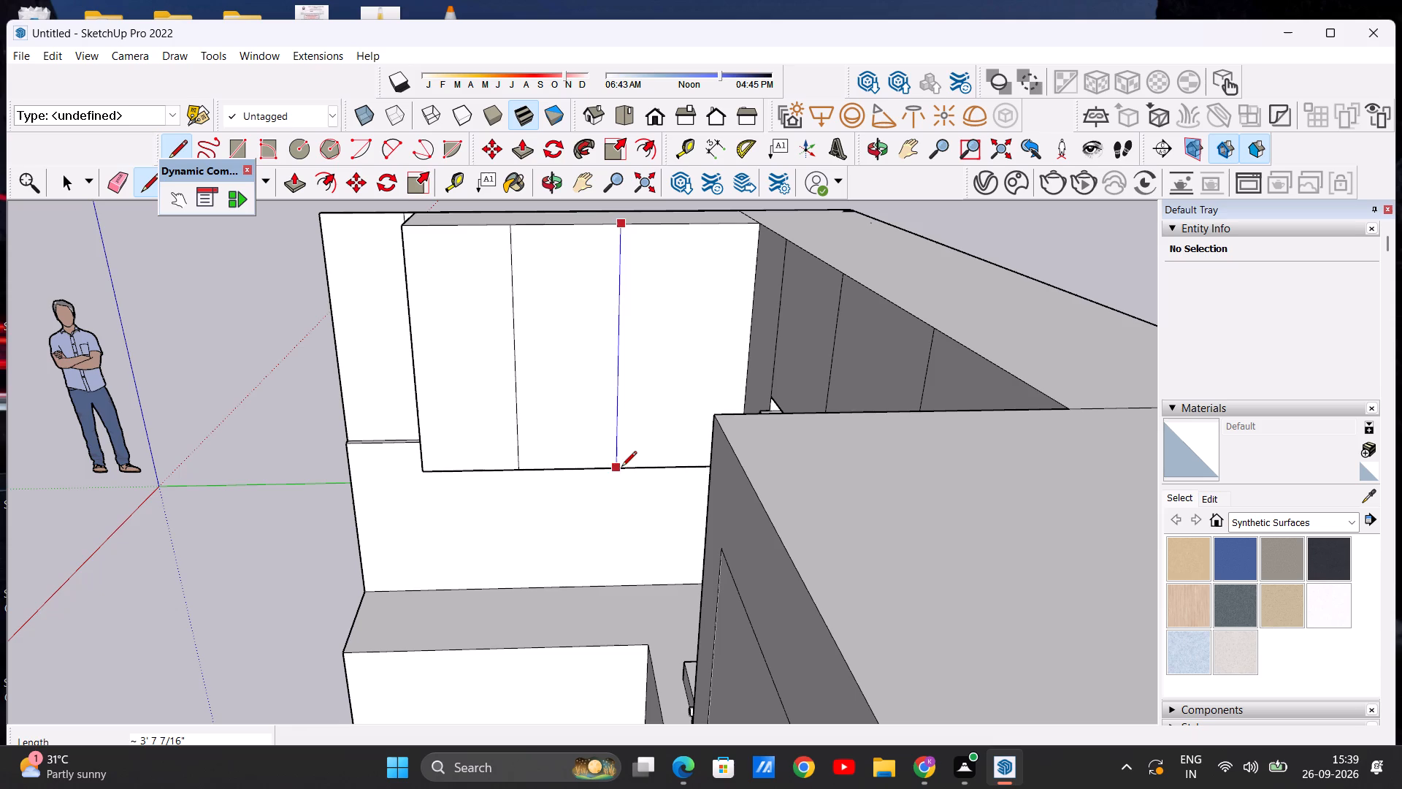
pyautogui.press('space')
# Draw an upright handle rectangle about 1' 13/16" by 2 3/16" on the outermost side cabinet shutter, near its inner dividing line.
pyautogui.moveTo(577, 425); pyautogui.dragTo(816, 376, button='middle')
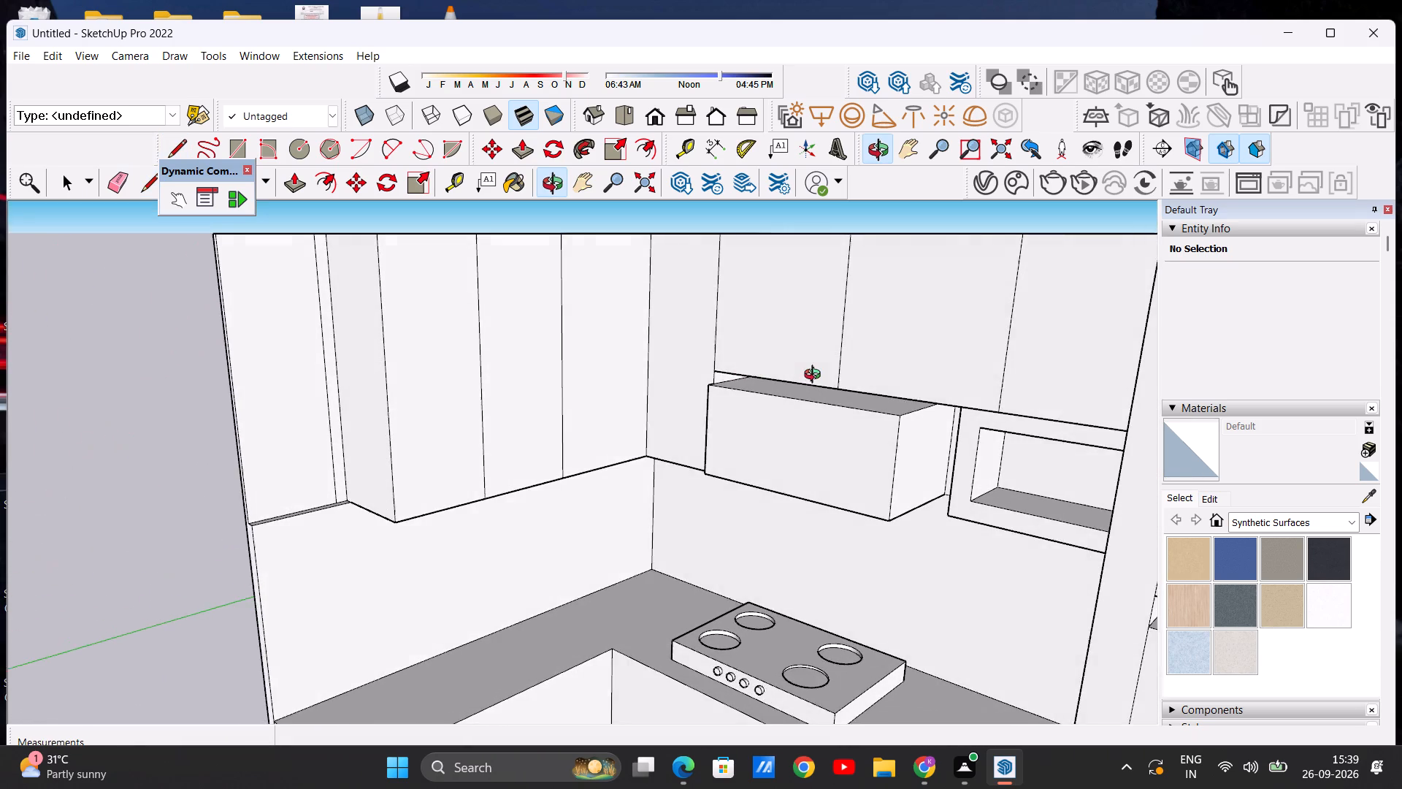
pyautogui.moveTo(816, 376); pyautogui.dragTo(811, 400, button='middle')
pyautogui.scroll(-3, 543, 368)
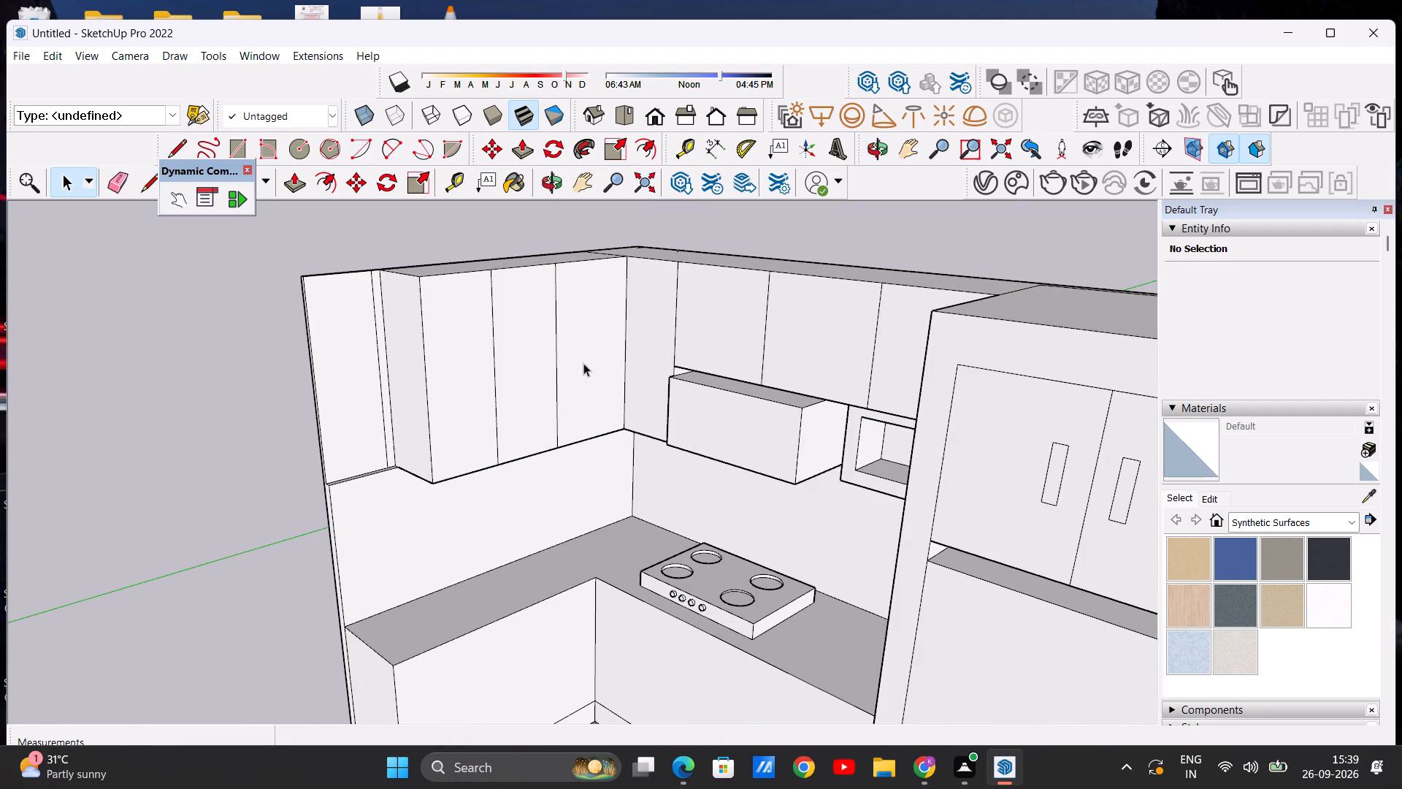
pyautogui.moveTo(581, 363); pyautogui.dragTo(504, 362, button='middle')
pyautogui.scroll(4, 477, 316)
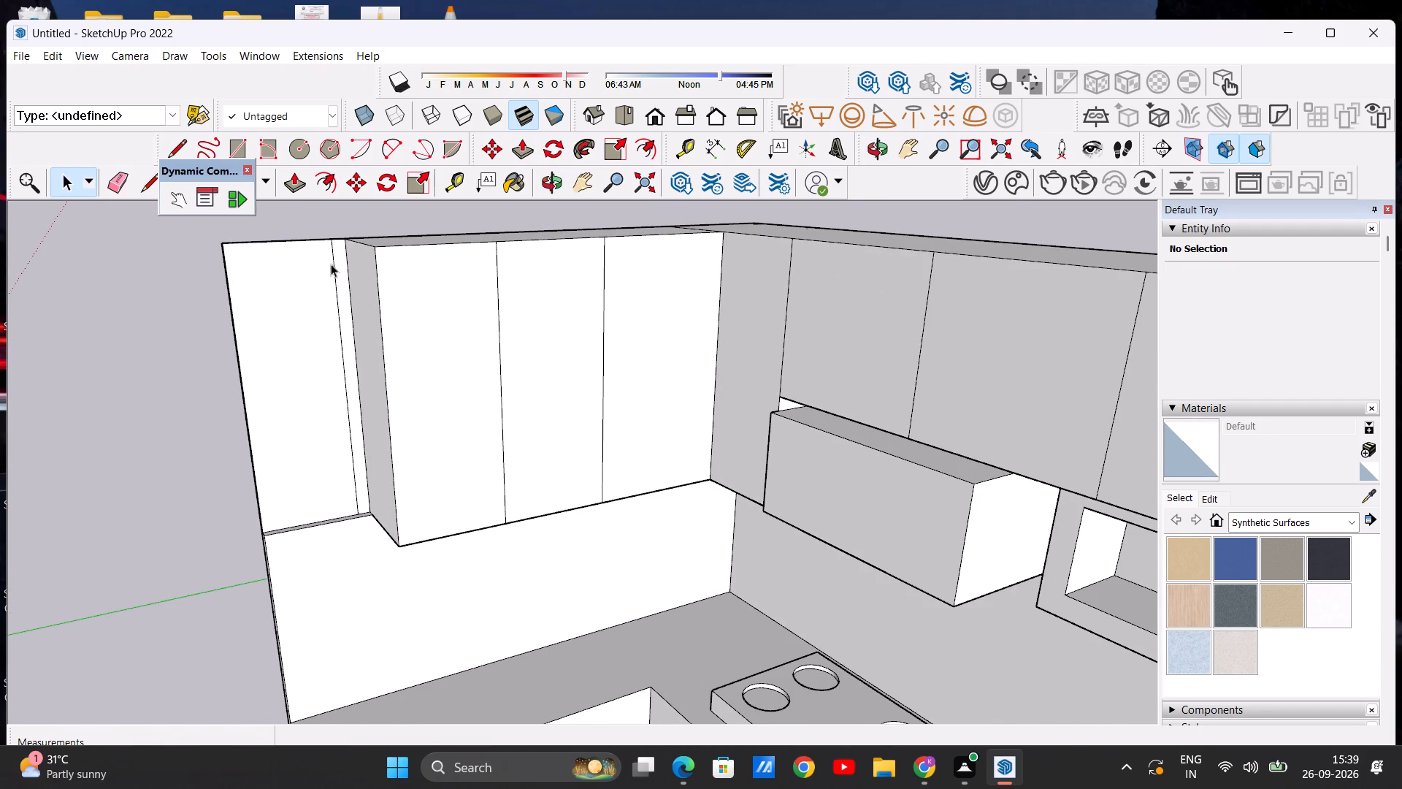
pyautogui.click(238, 144)
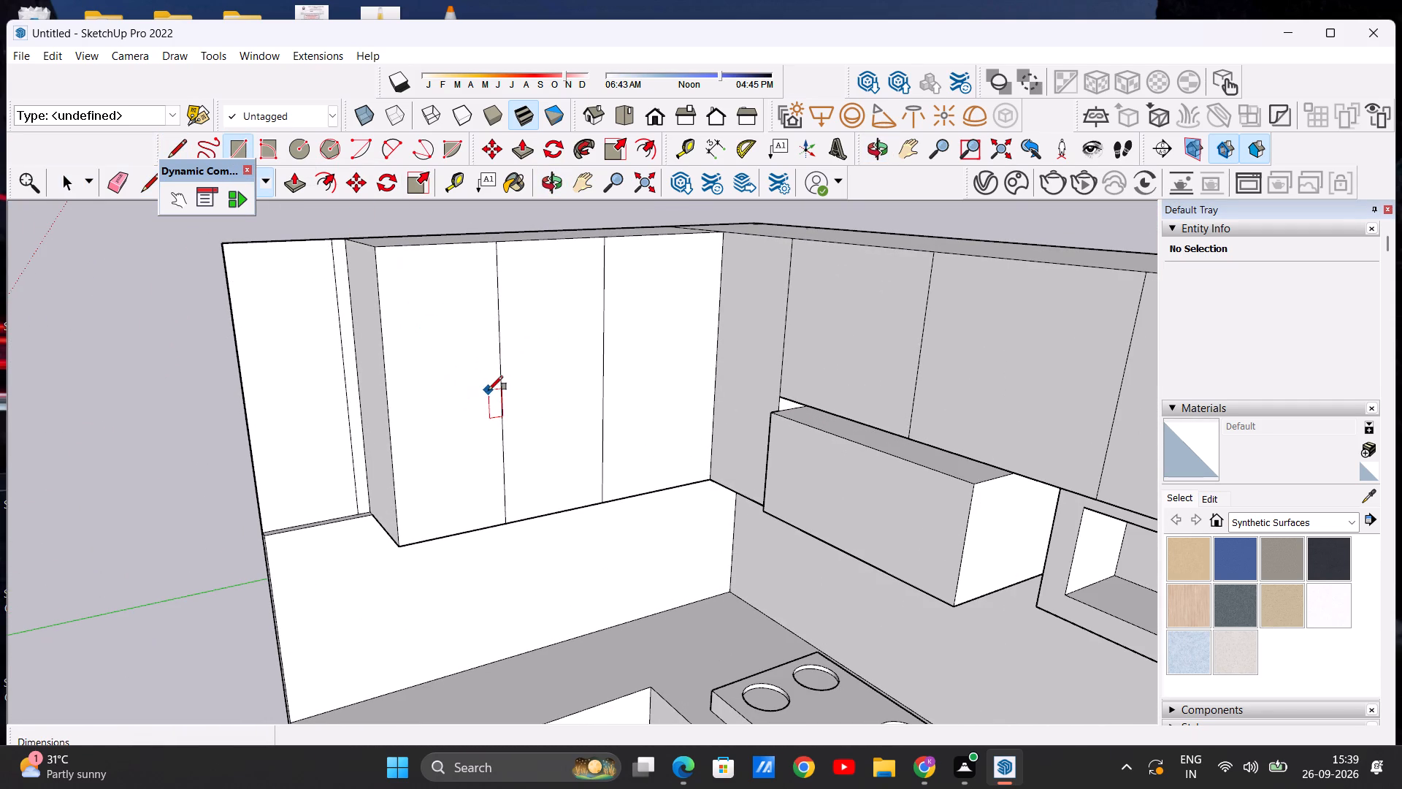
pyautogui.click(470, 329)
pyautogui.click(487, 413)
pyautogui.press('space')
# Copy the handle rectangle about 1' 6 3/16" along onto the middle shutter, and again about 5 5/8" further onto the corner shutter.
pyautogui.doubleClick(480, 400)
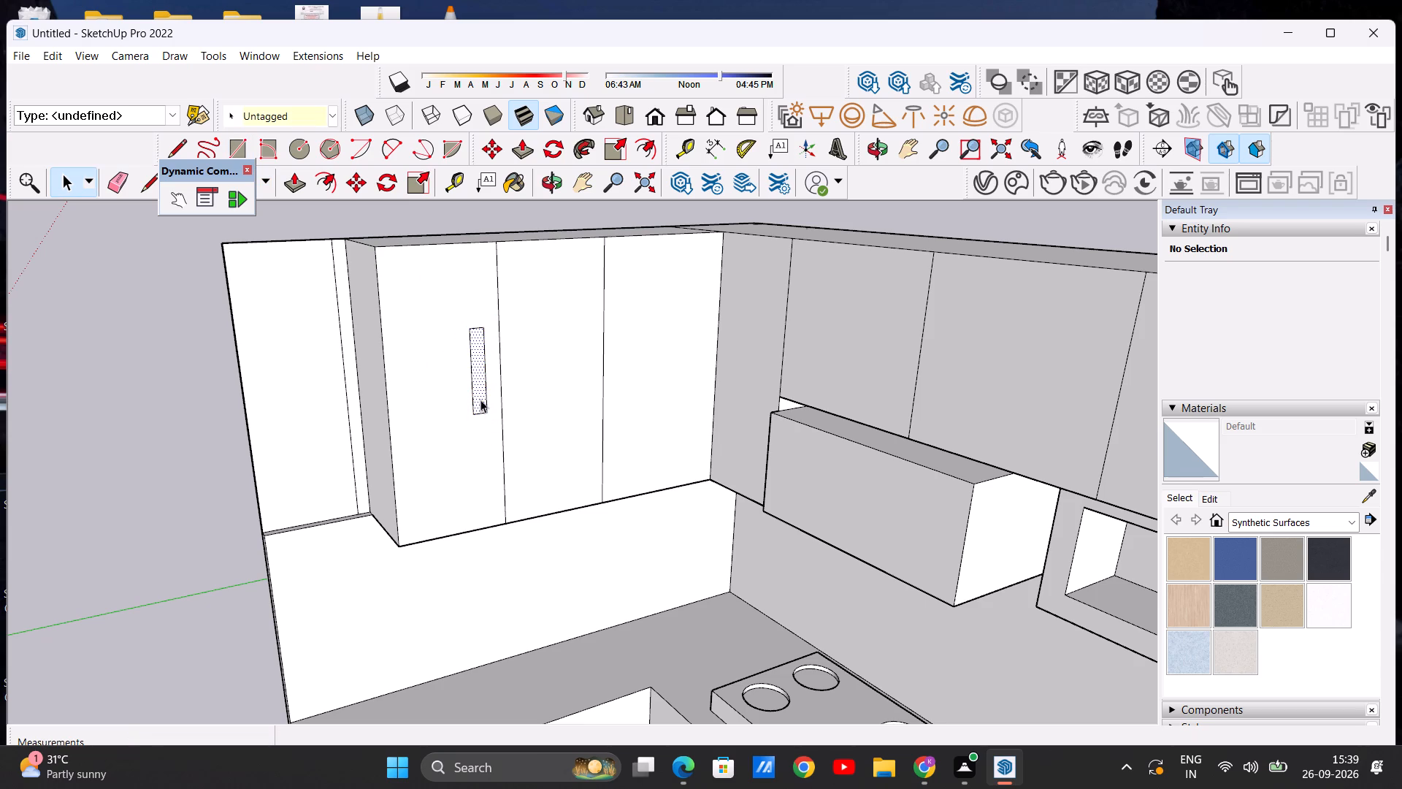
pyautogui.click(350, 188)
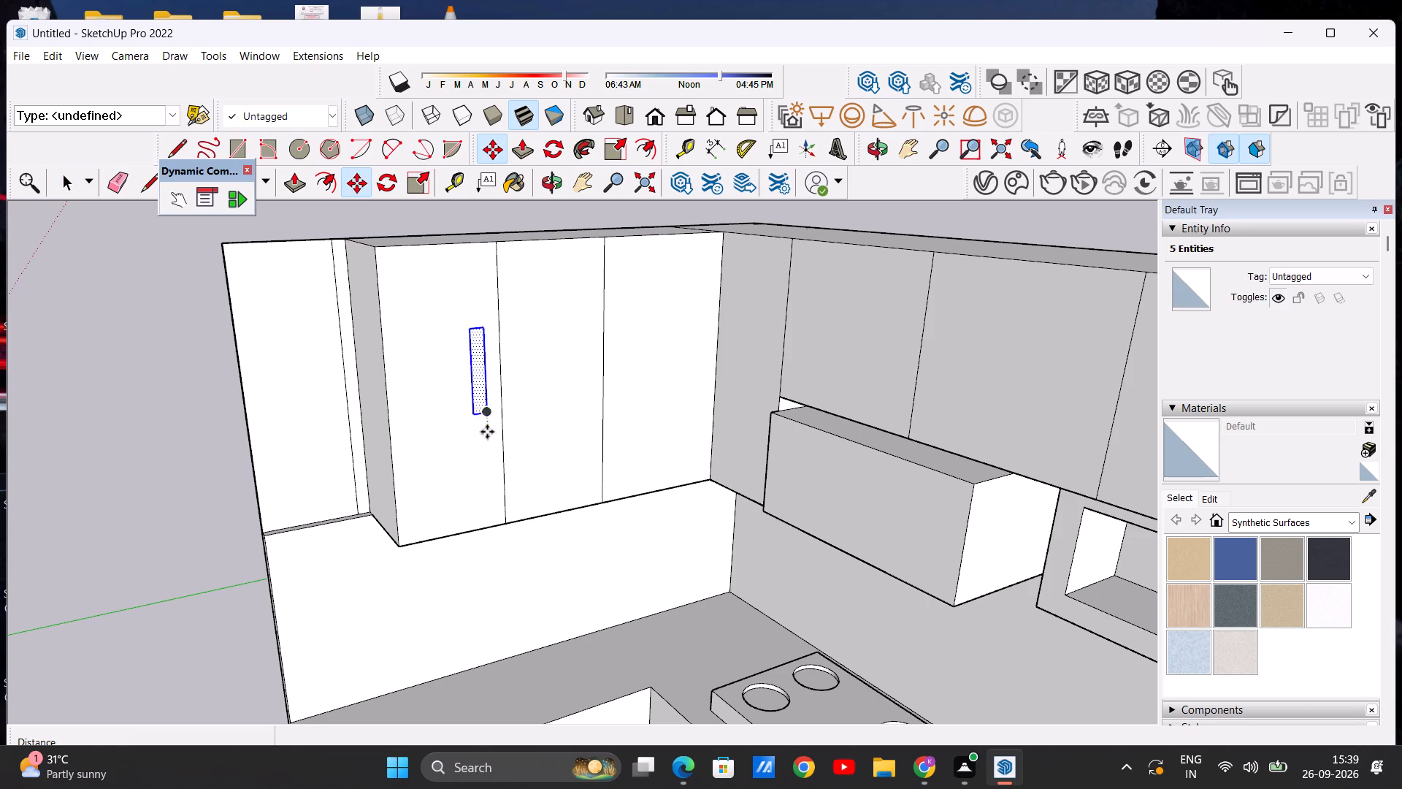
pyautogui.press('space')
pyautogui.press('space')
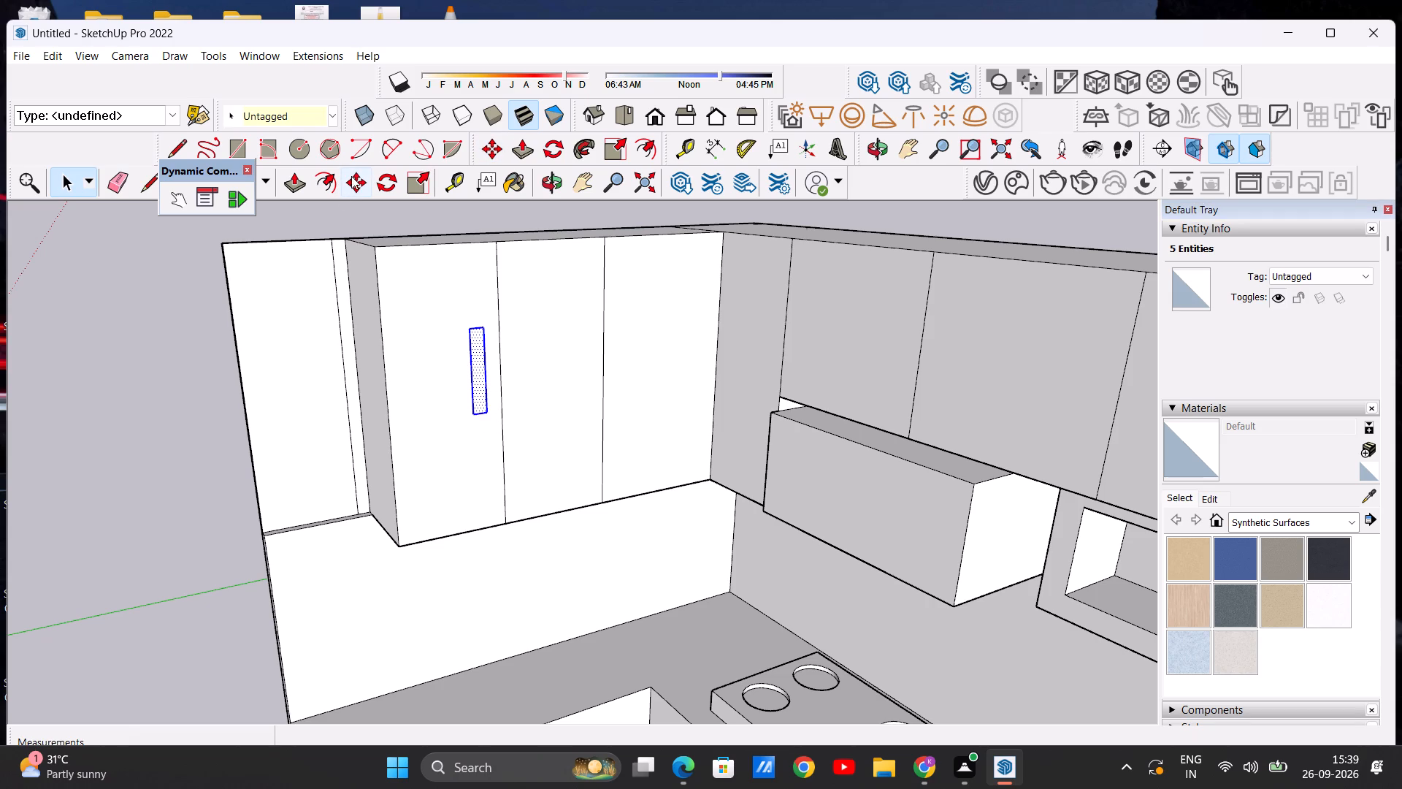
pyautogui.click(353, 176)
pyautogui.click(489, 417)
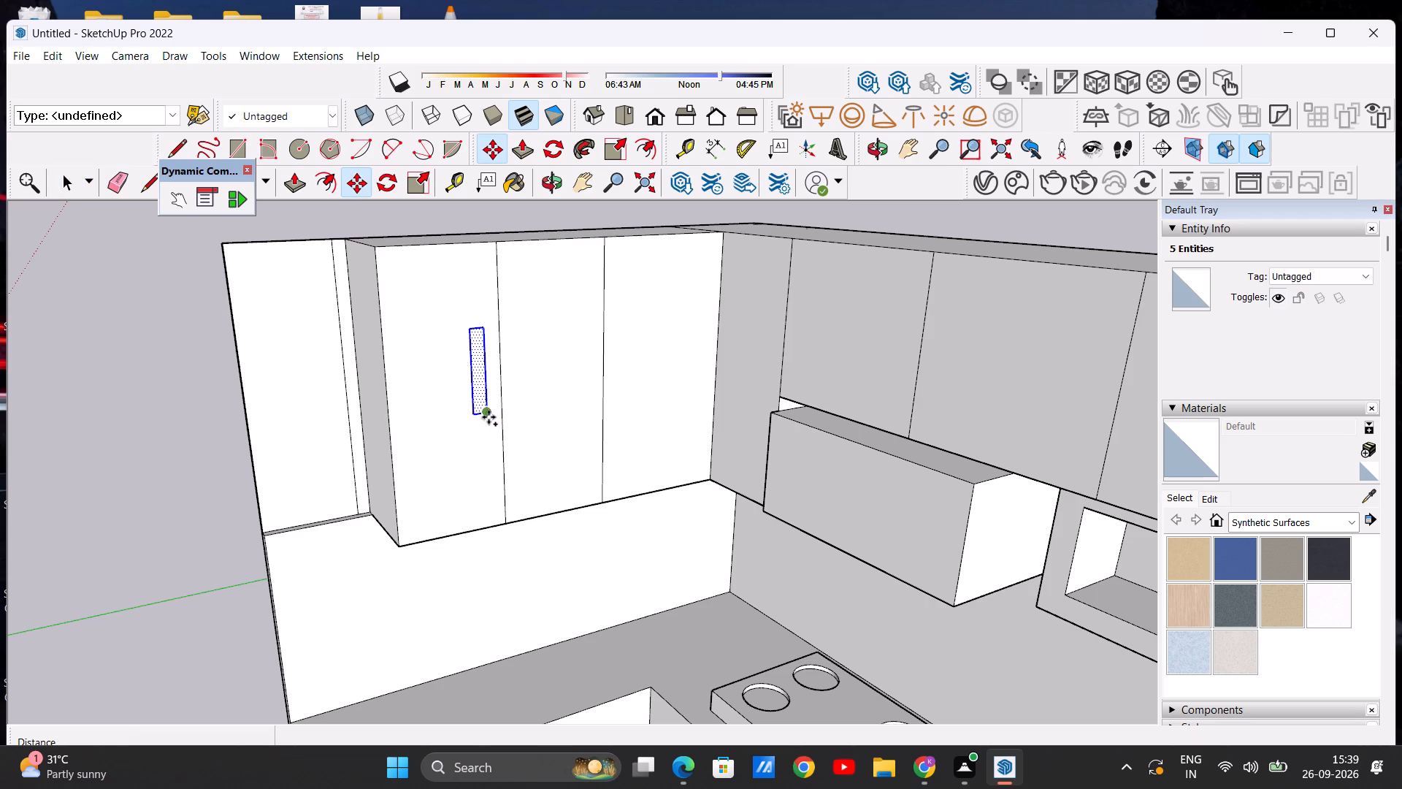
pyautogui.click(592, 399)
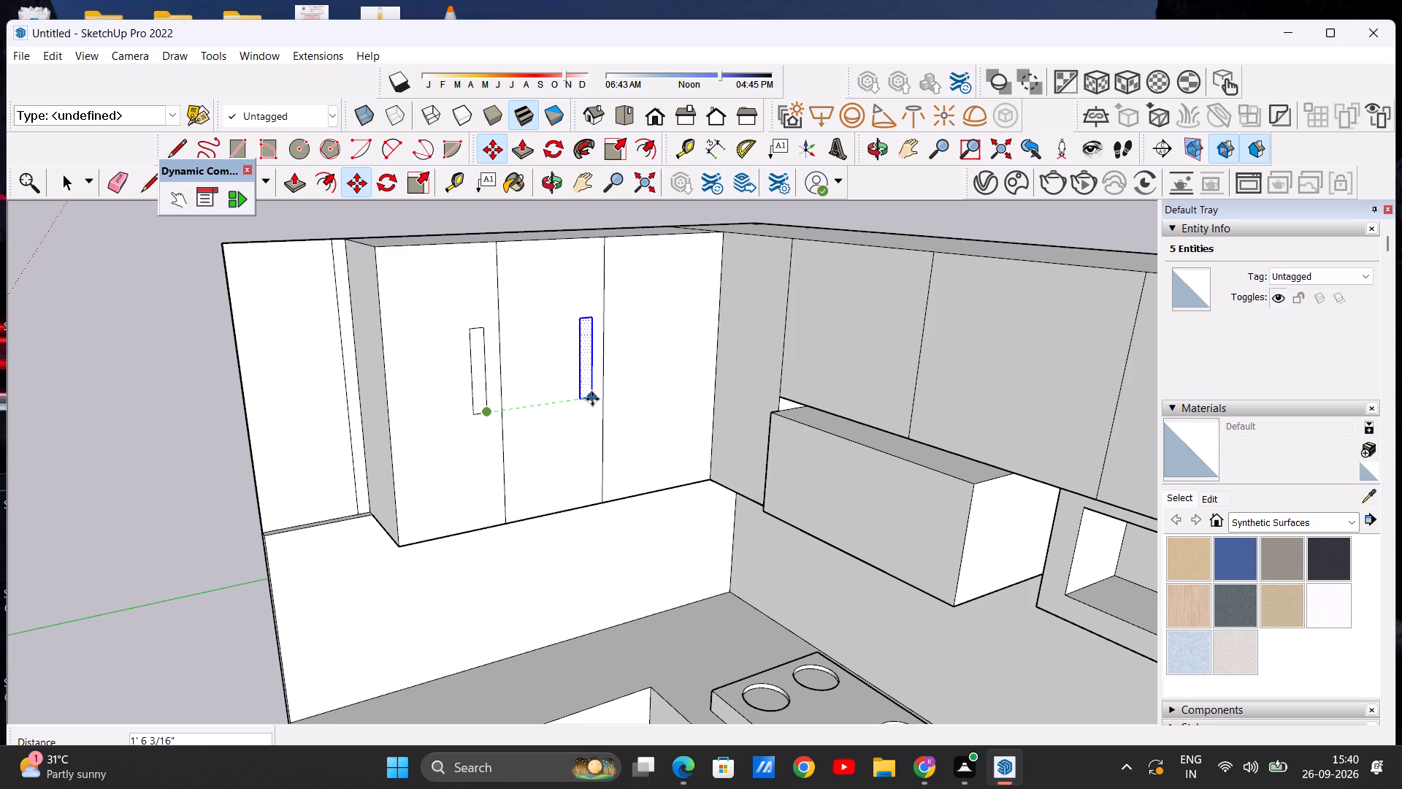
pyautogui.click(592, 399)
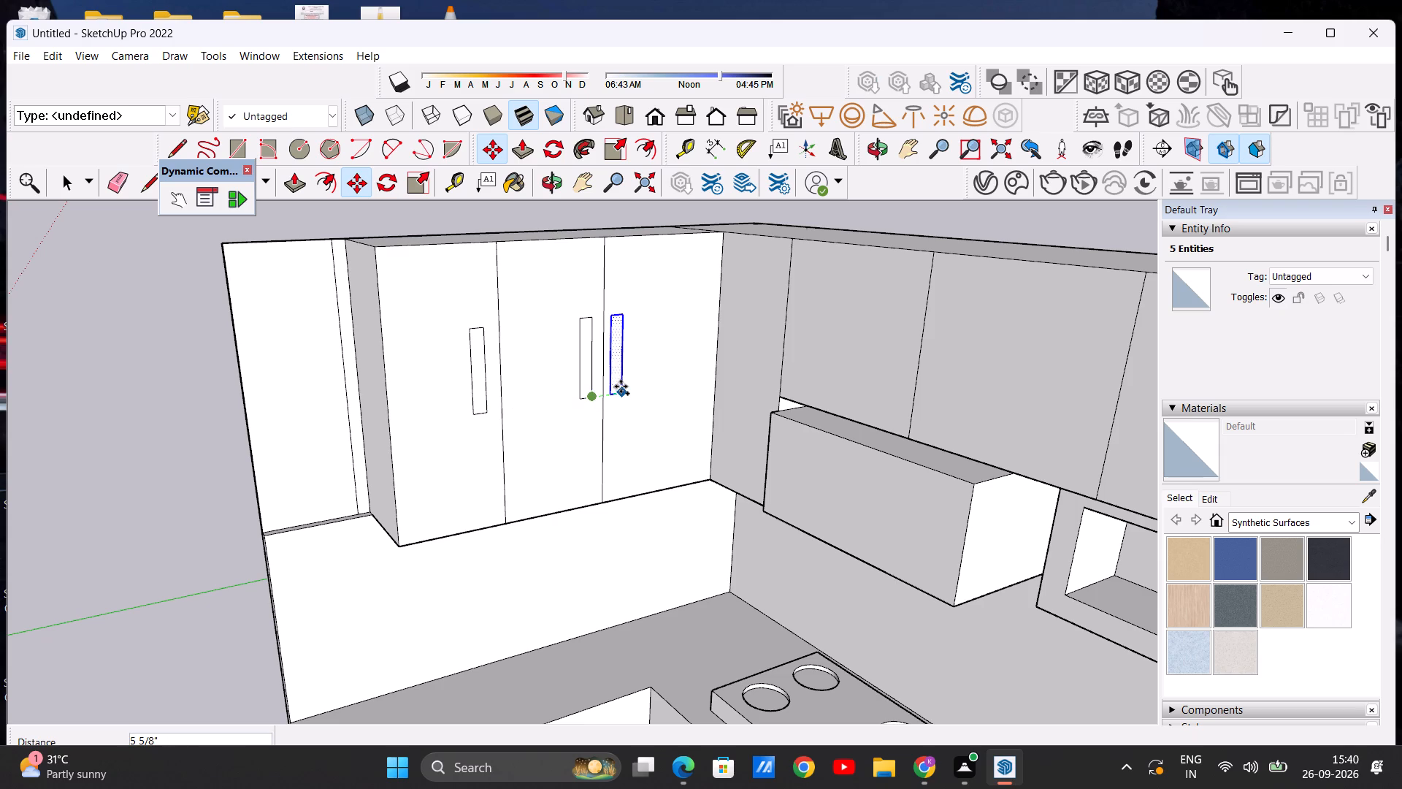
pyautogui.click(621, 386)
pyautogui.press('space')
pyautogui.scroll(-3, 548, 311)
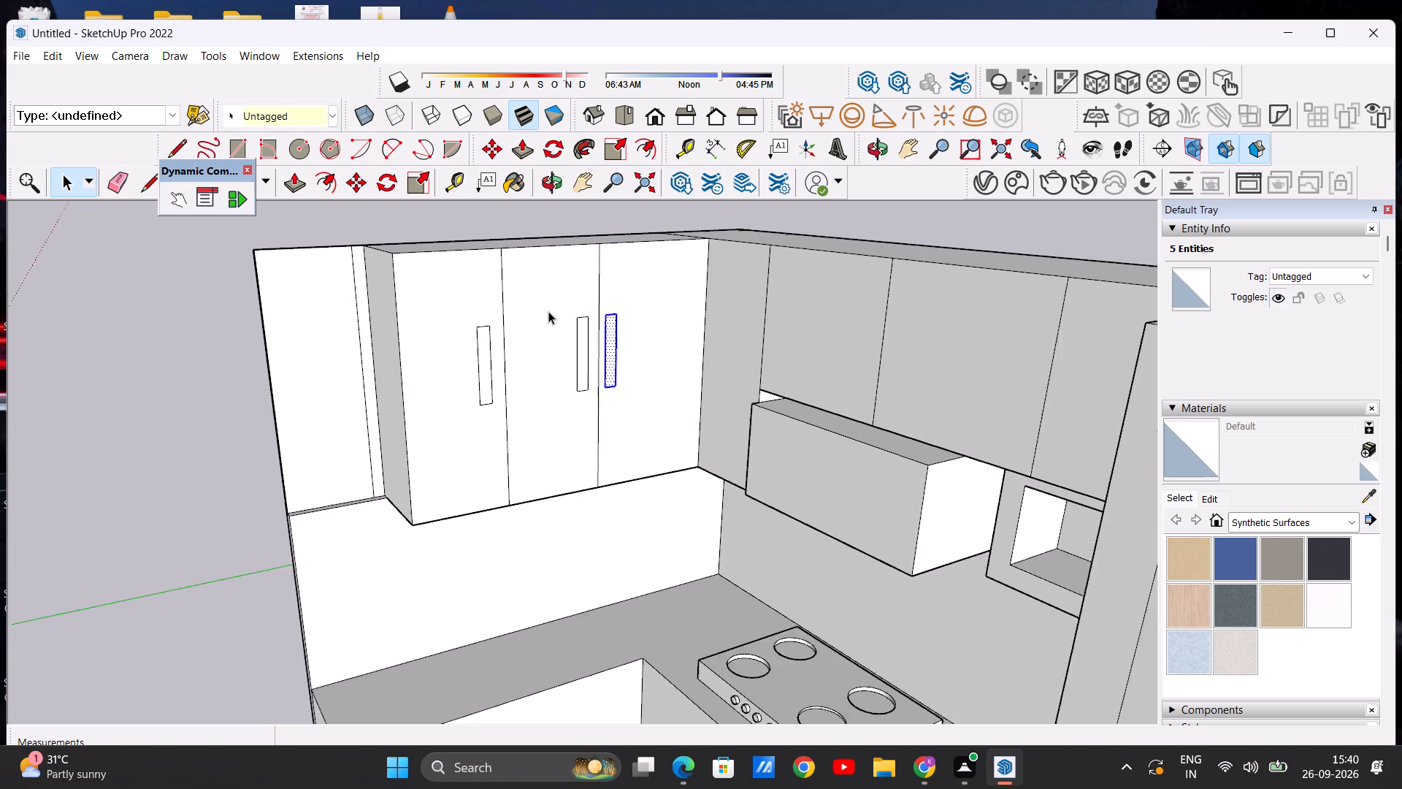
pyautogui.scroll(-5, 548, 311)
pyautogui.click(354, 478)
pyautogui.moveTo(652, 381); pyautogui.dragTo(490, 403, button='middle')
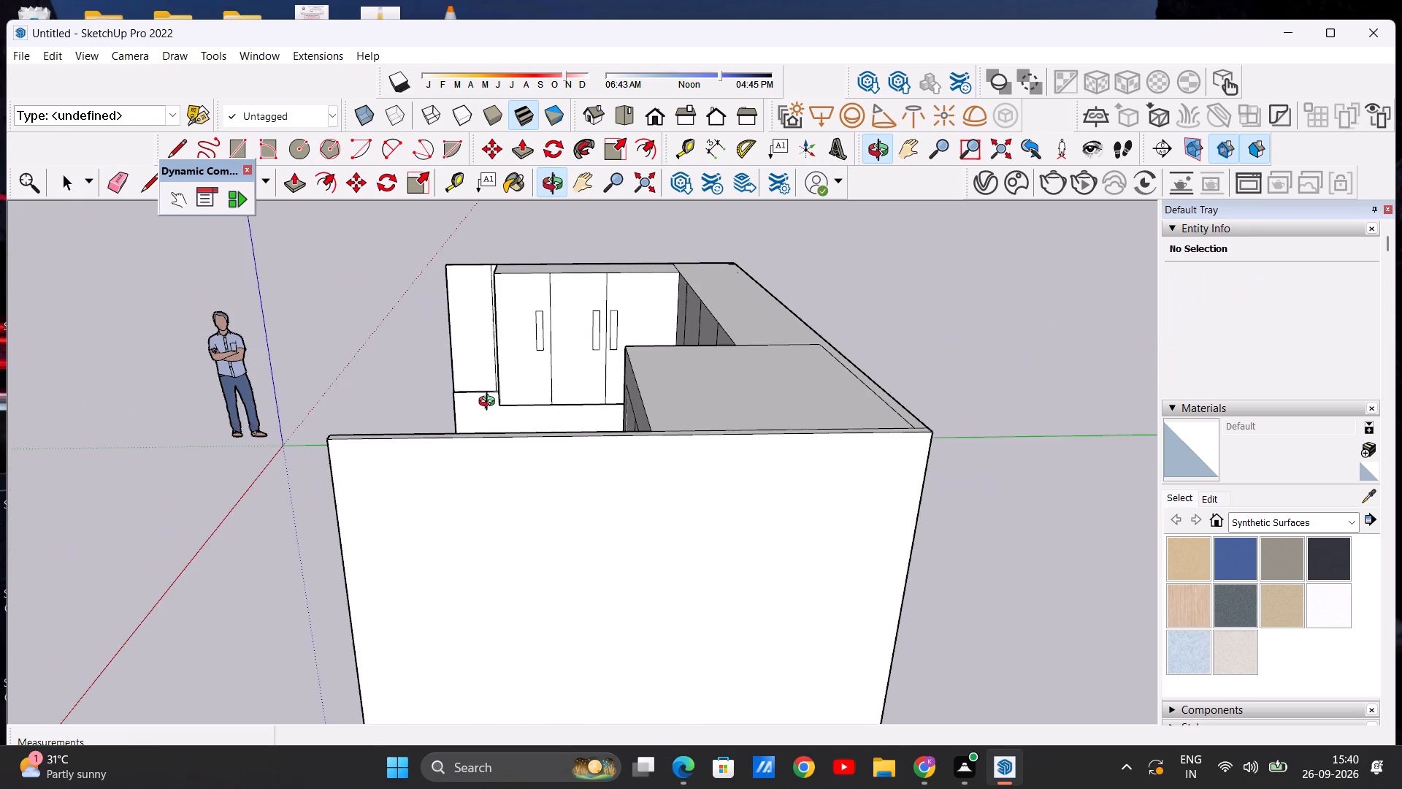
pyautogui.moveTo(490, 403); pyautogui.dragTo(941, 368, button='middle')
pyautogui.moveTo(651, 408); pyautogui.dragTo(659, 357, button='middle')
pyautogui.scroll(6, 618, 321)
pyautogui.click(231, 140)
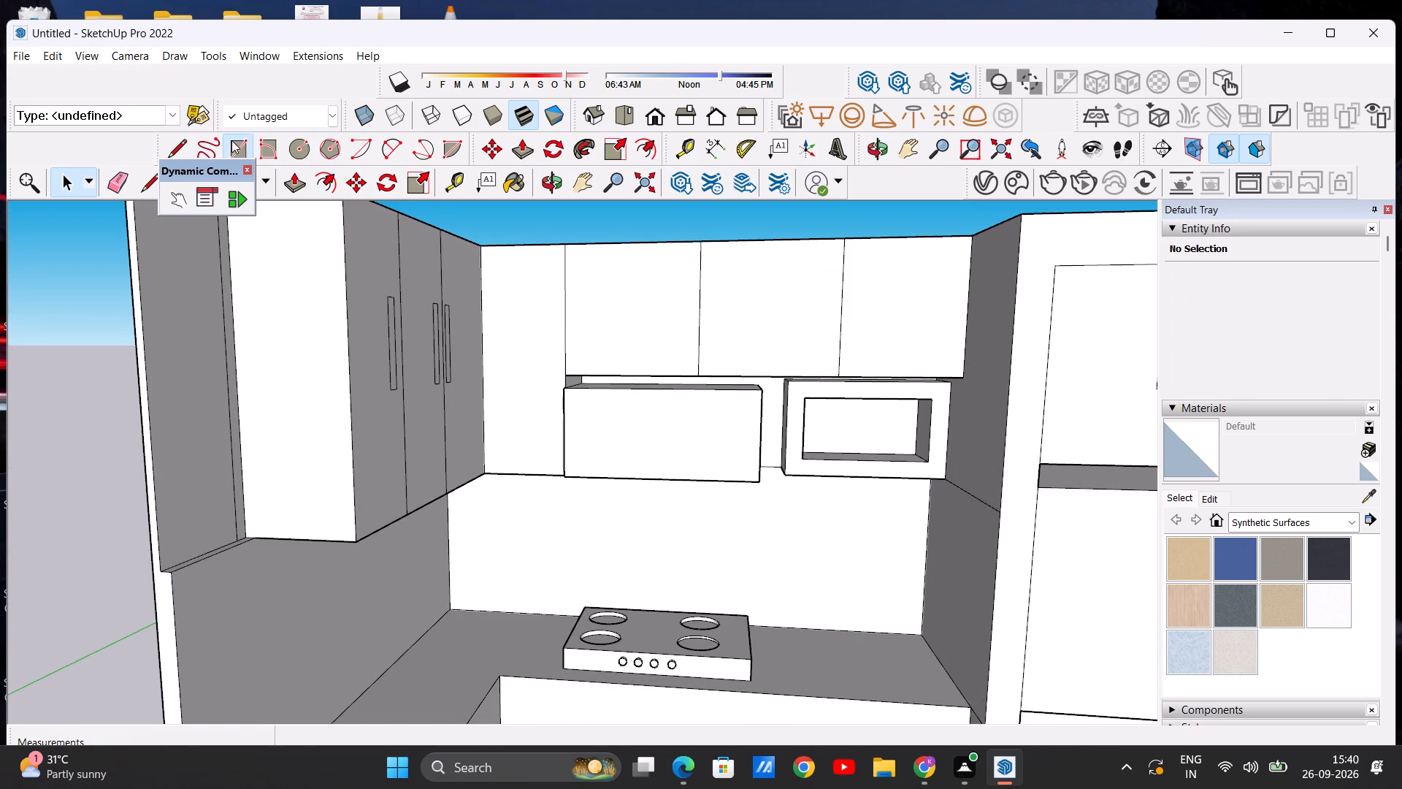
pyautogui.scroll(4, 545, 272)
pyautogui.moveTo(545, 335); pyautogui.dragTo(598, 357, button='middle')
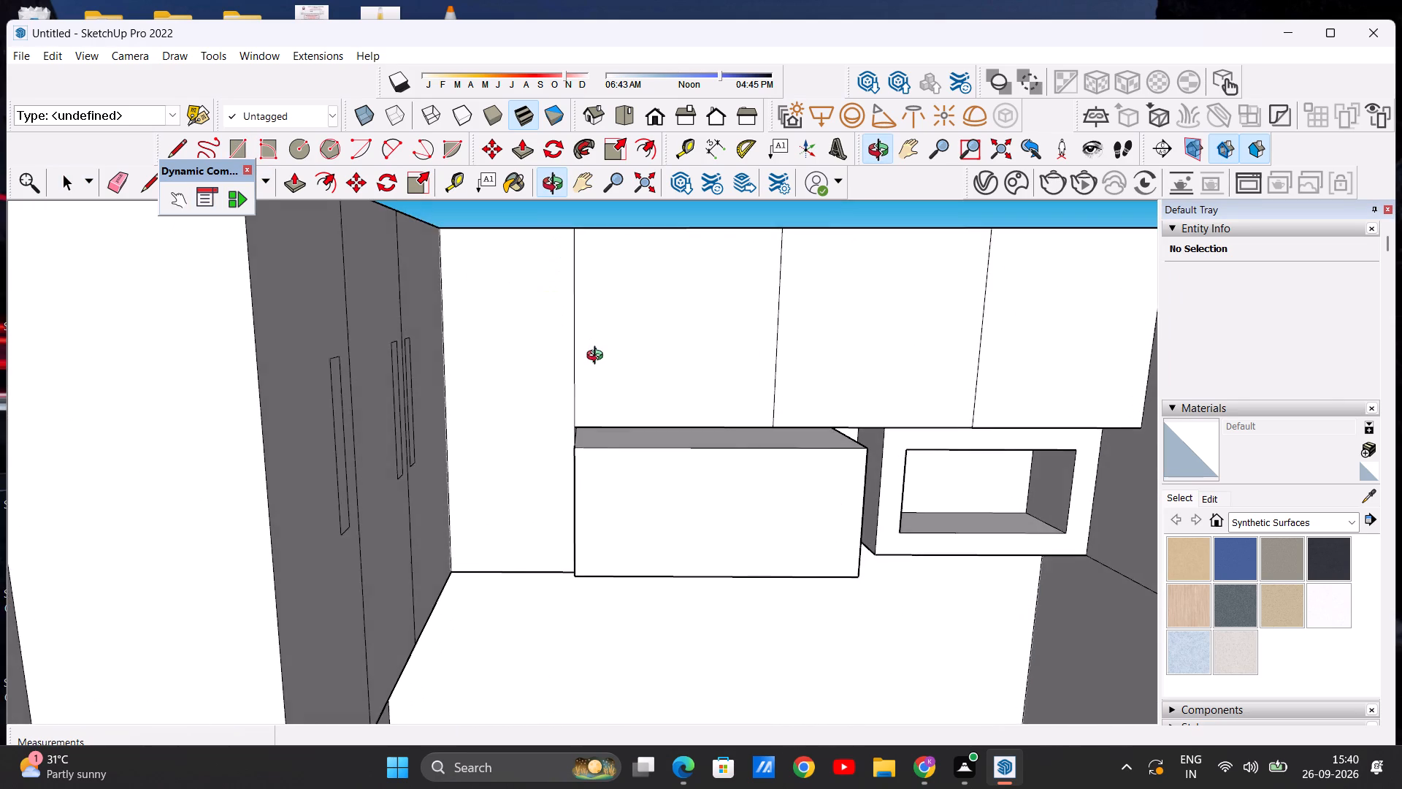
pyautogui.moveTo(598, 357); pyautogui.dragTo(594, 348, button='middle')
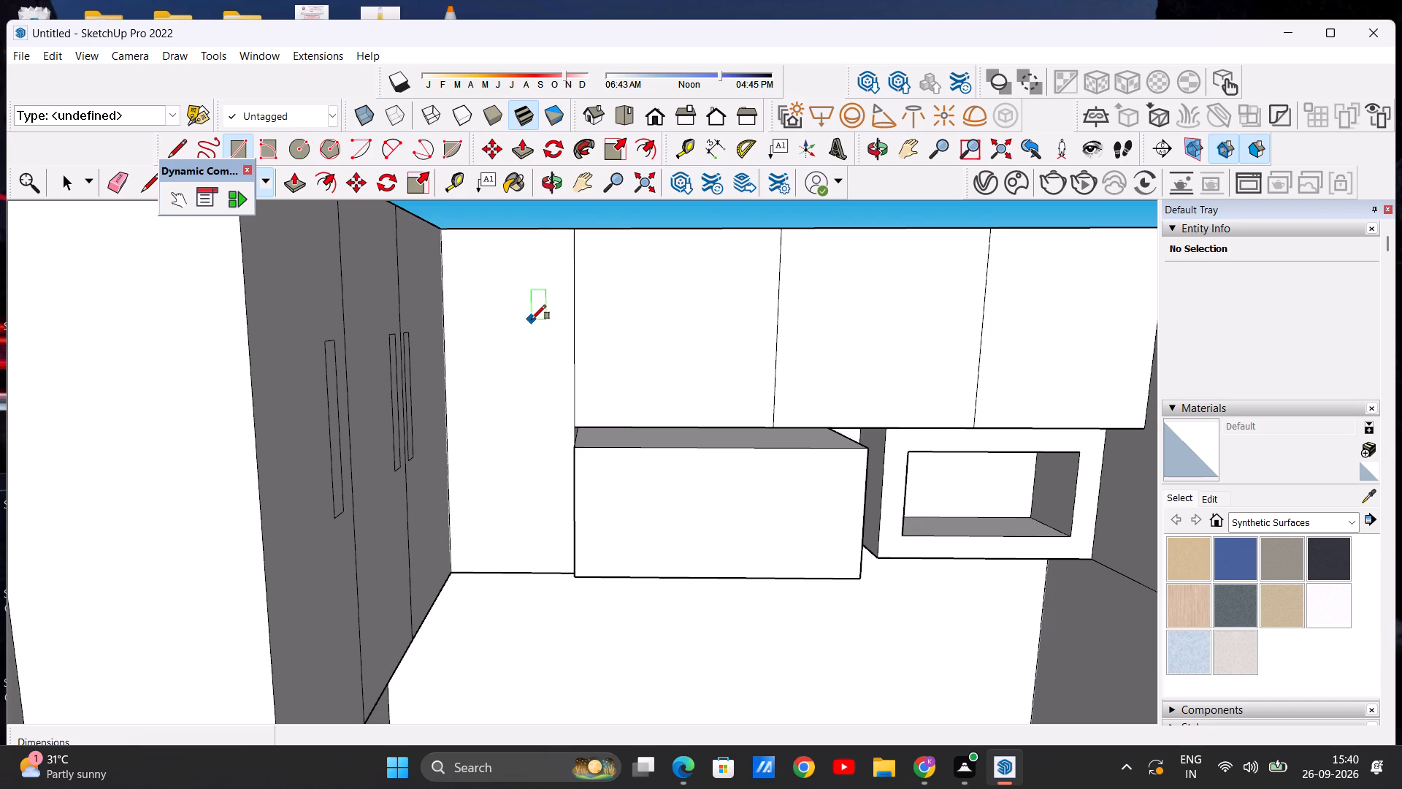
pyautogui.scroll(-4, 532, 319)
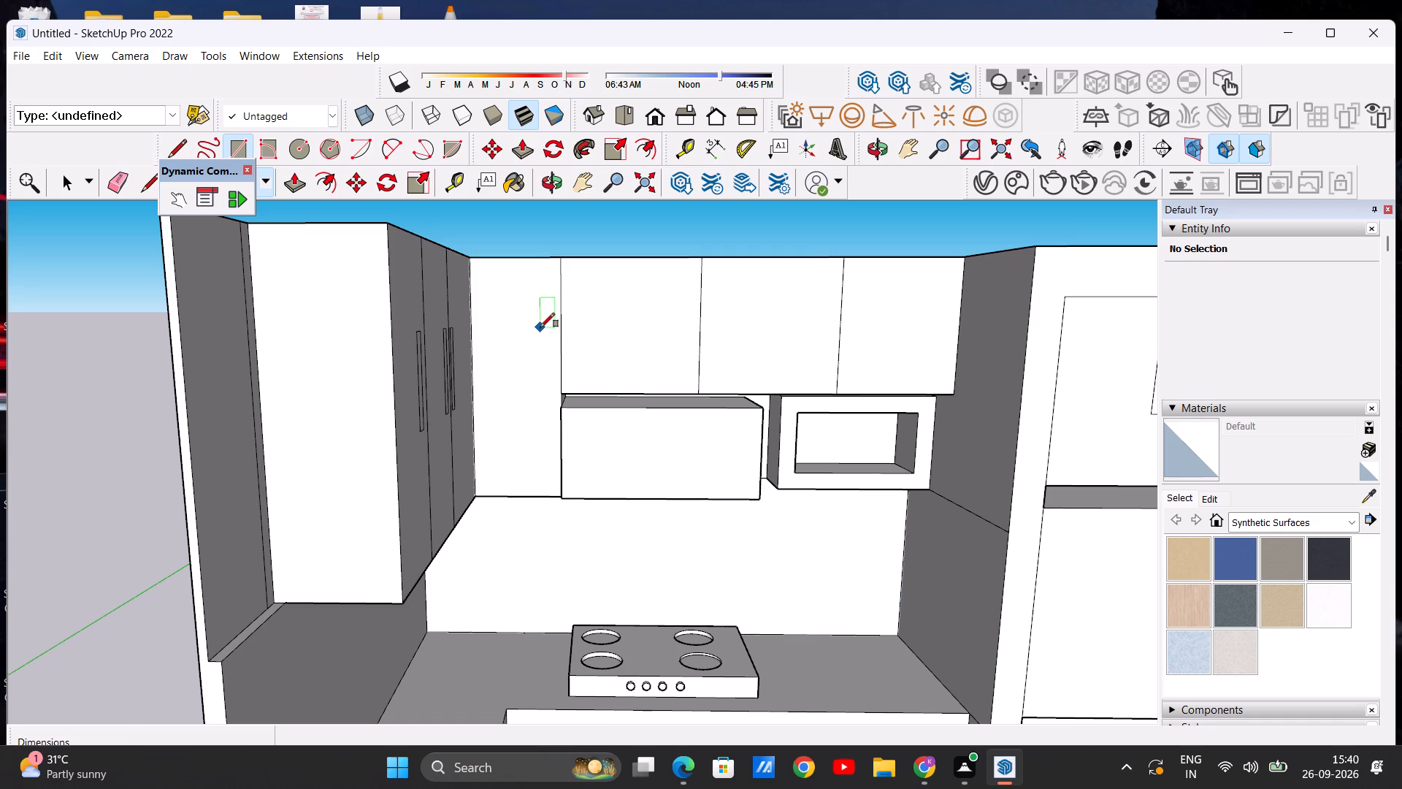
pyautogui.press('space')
# Push/Pull the side base cabinet's front face outward about 5 1/16", widening the countertop above it.
pyautogui.scroll(-9, 504, 335)
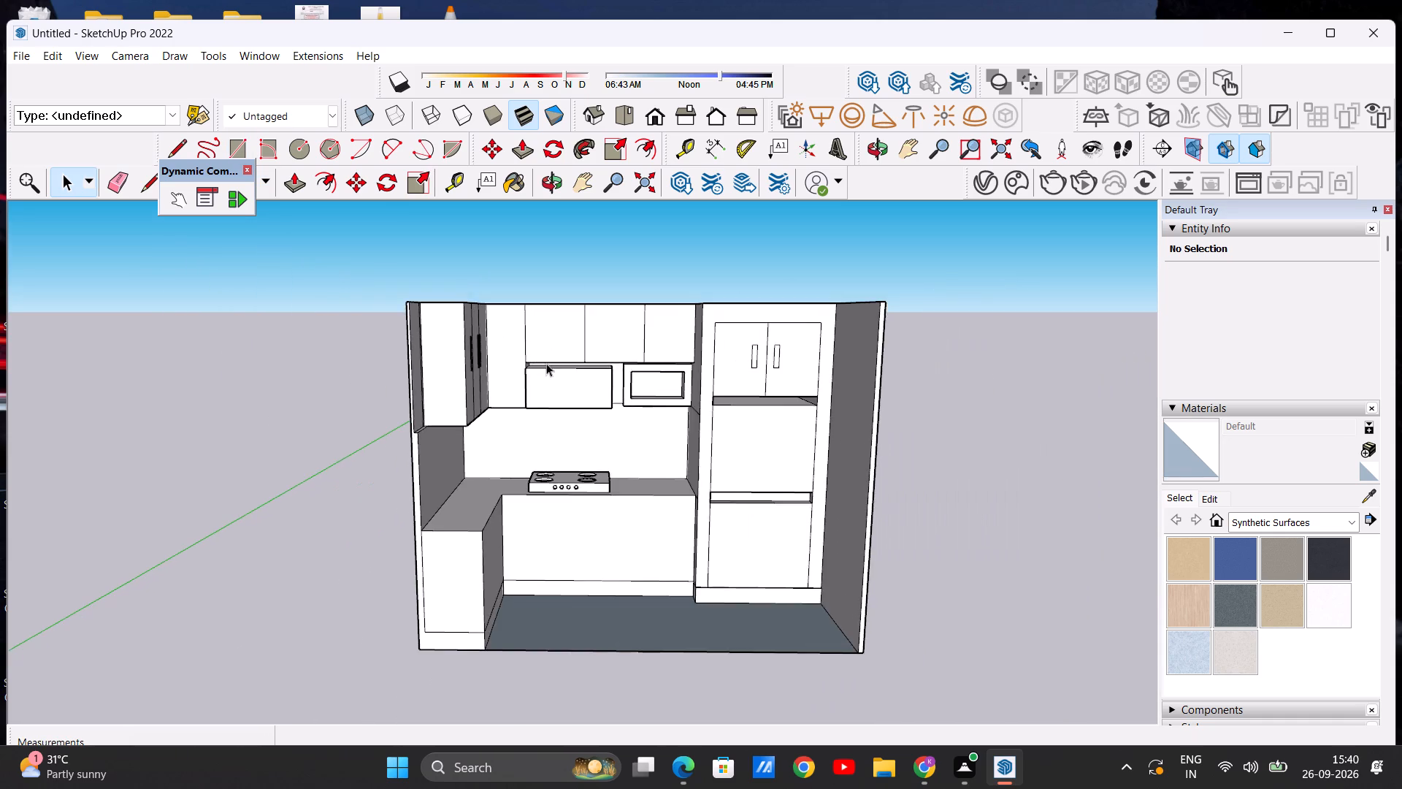
pyautogui.moveTo(541, 369); pyautogui.dragTo(484, 354, button='middle')
pyautogui.moveTo(578, 393); pyautogui.dragTo(455, 392, button='middle')
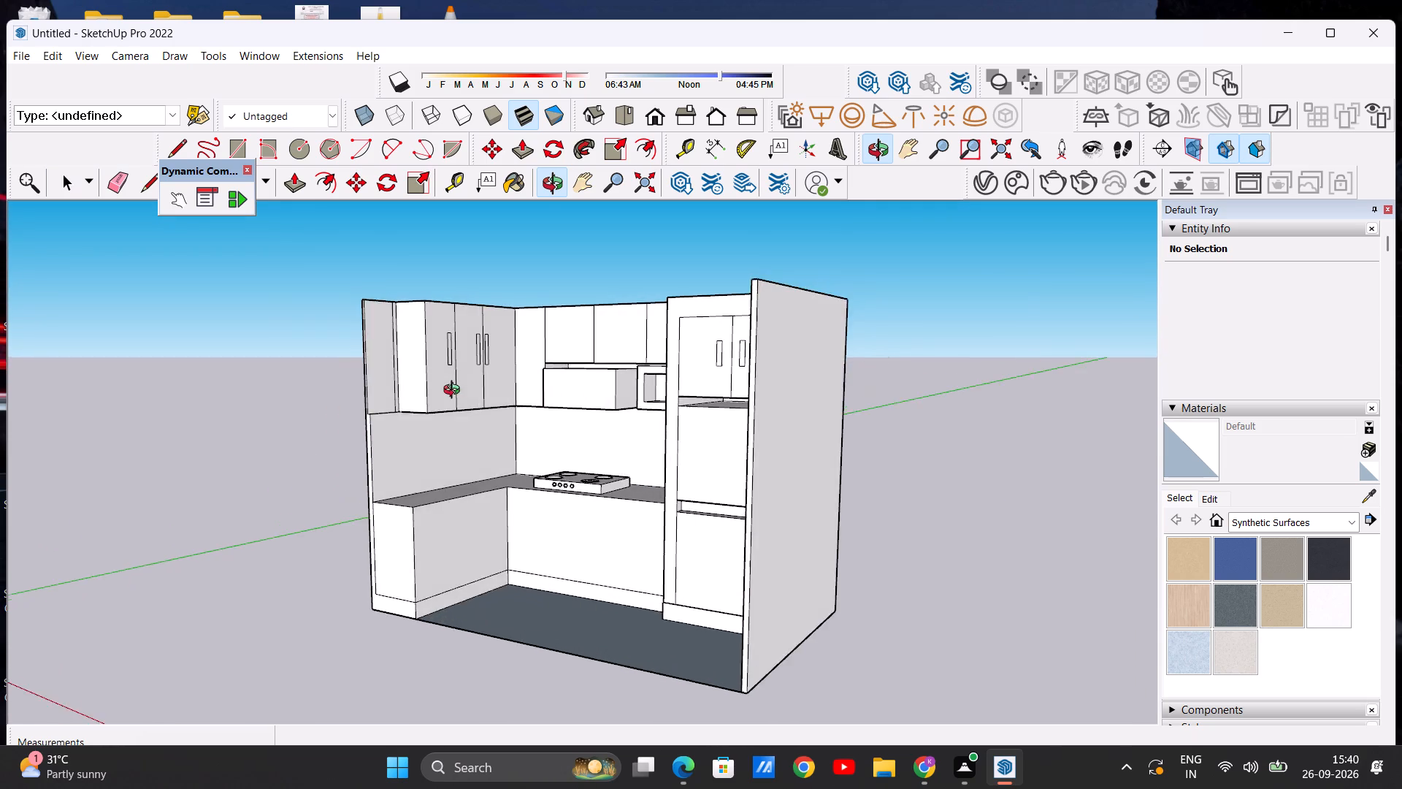
pyautogui.moveTo(455, 392); pyautogui.dragTo(304, 512, button='middle')
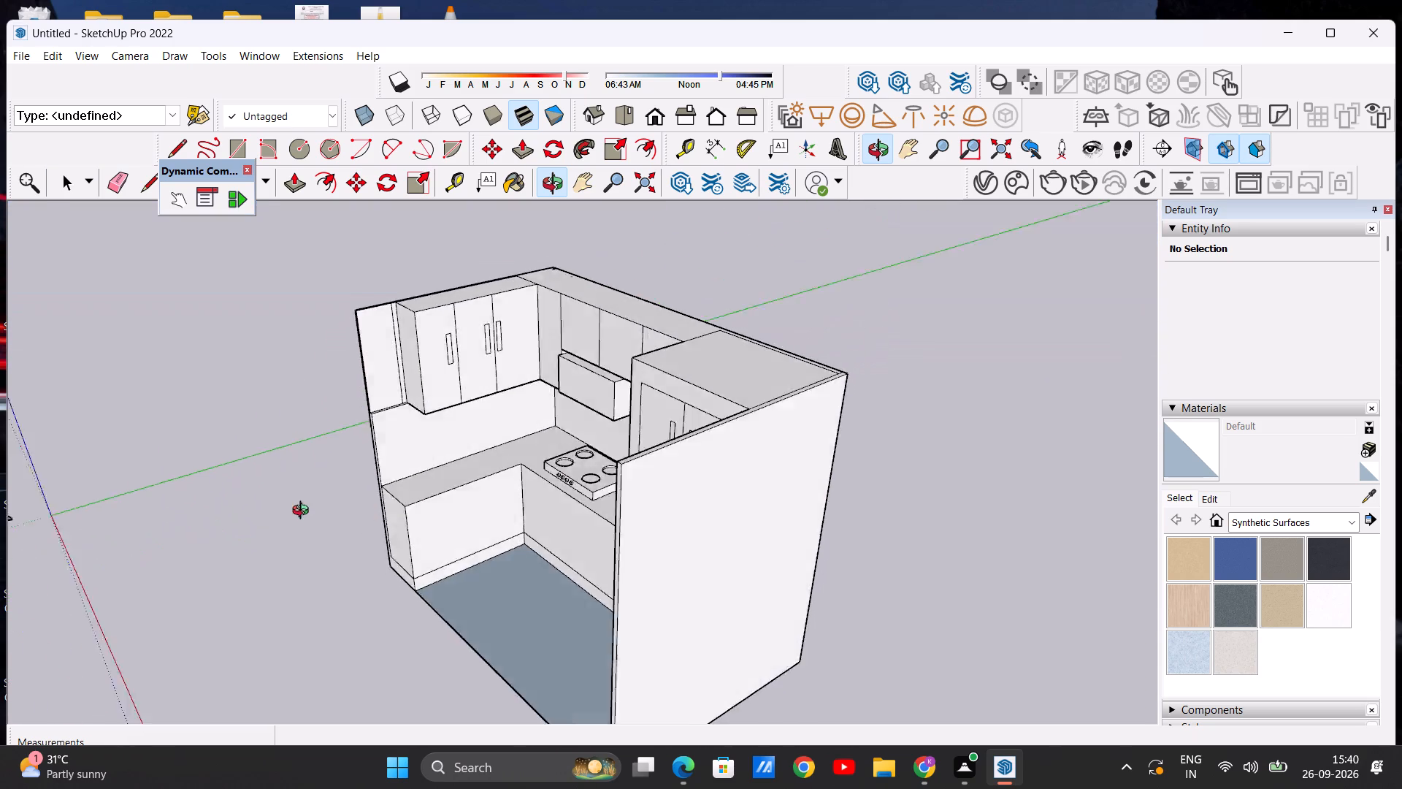
pyautogui.moveTo(304, 512); pyautogui.dragTo(269, 527, button='middle')
pyautogui.scroll(4, 510, 426)
pyautogui.moveTo(484, 463); pyautogui.dragTo(429, 570, button='middle')
pyautogui.scroll(1, 489, 446)
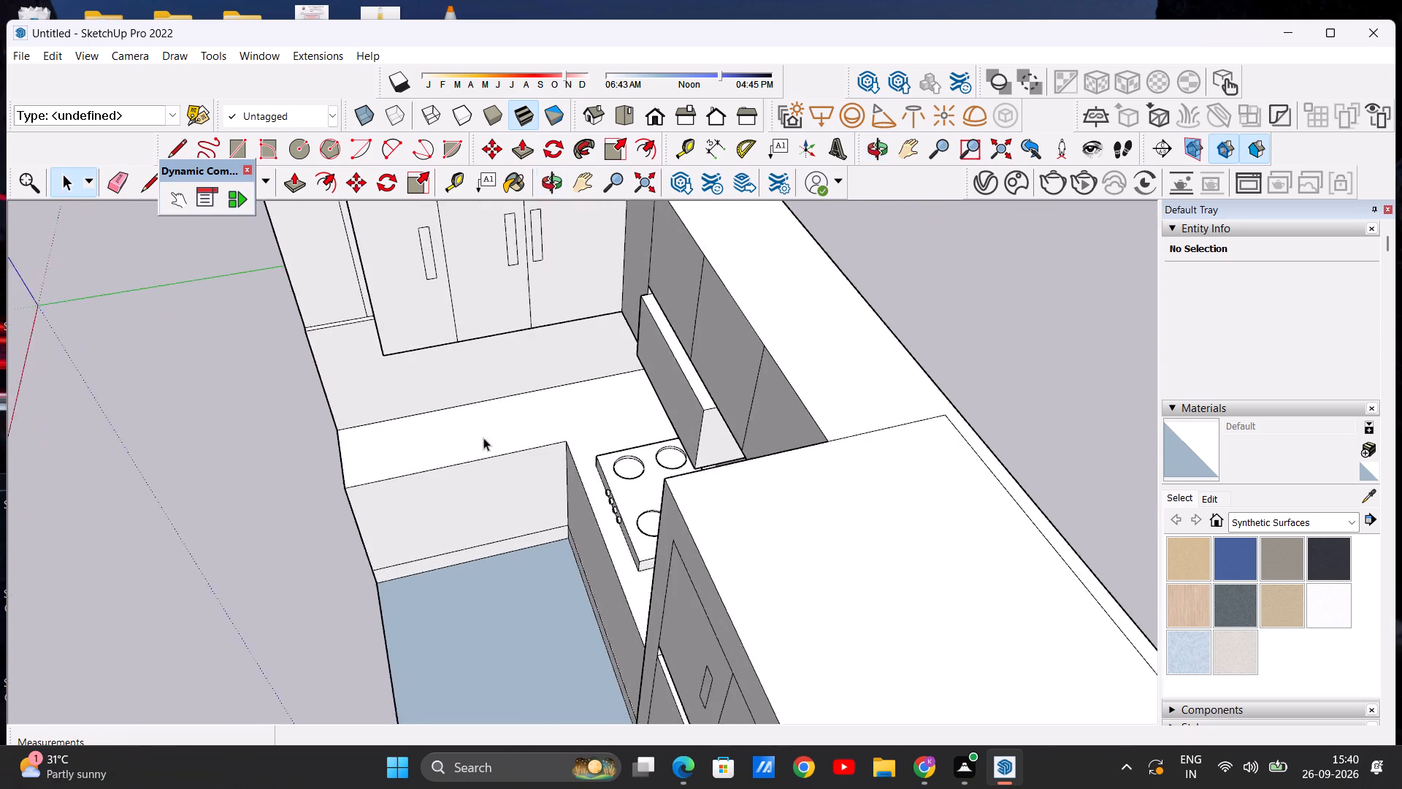
pyautogui.scroll(4, 483, 438)
pyautogui.moveTo(505, 474); pyautogui.dragTo(441, 501, button='middle')
pyautogui.scroll(2, 447, 435)
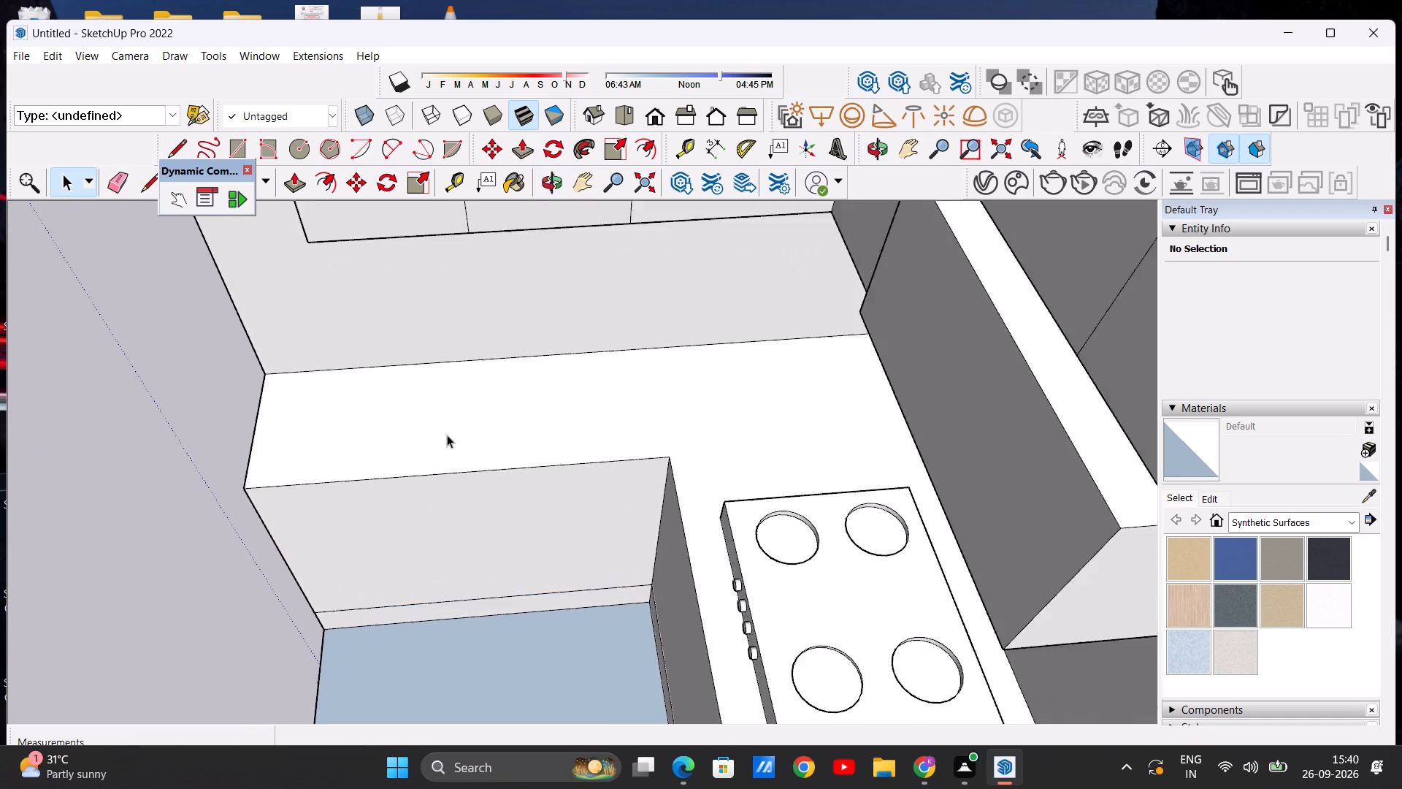
pyautogui.scroll(1, 447, 435)
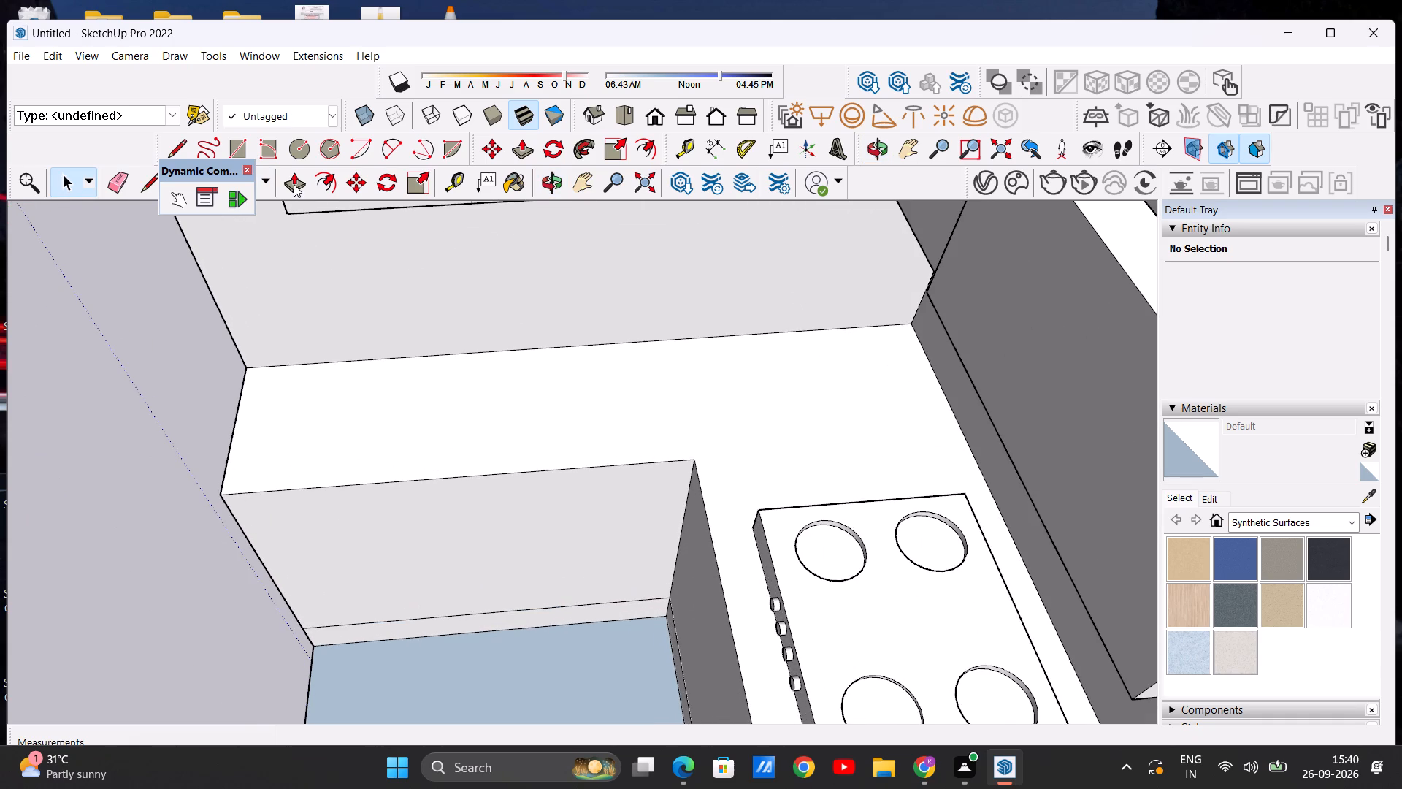
pyautogui.click(294, 184)
pyautogui.click(351, 514)
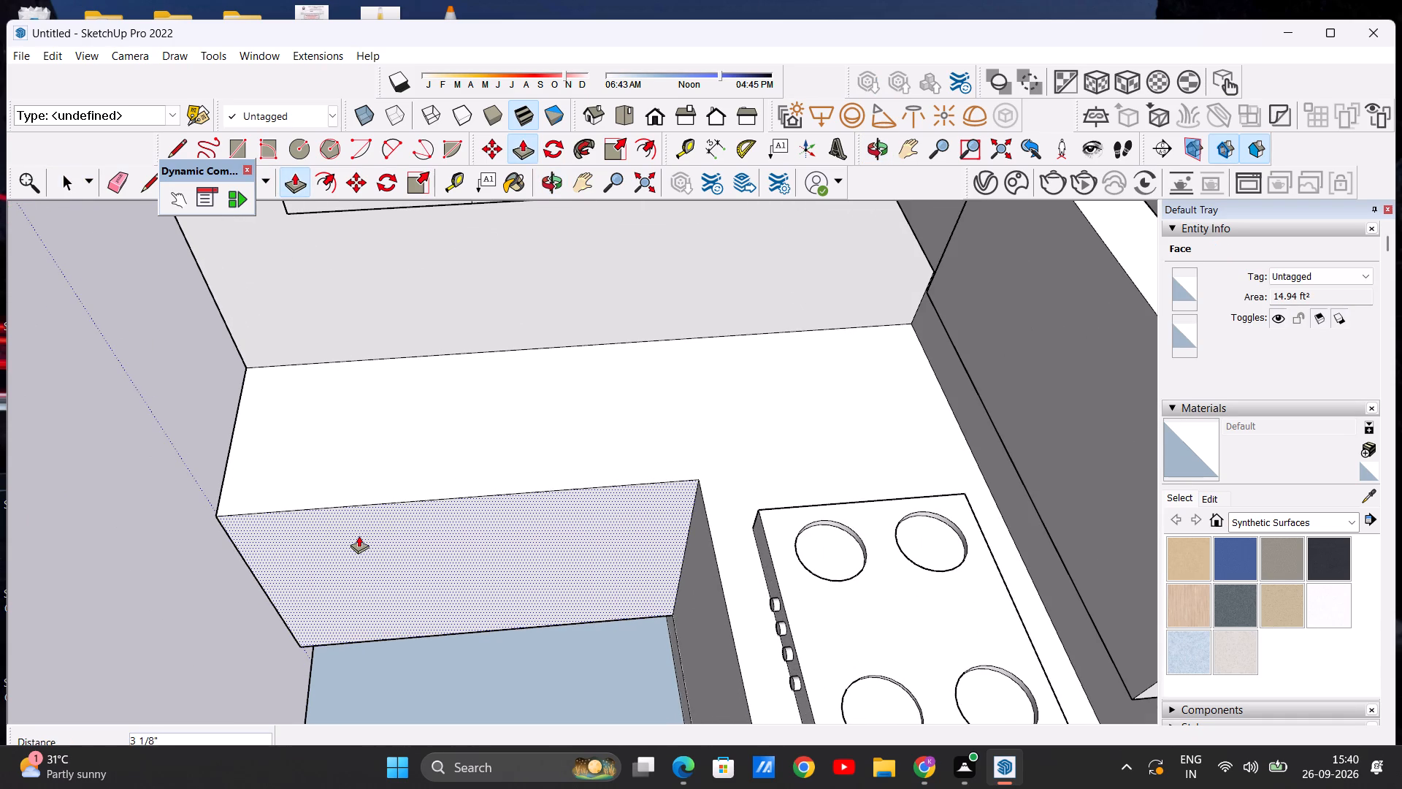
pyautogui.click(361, 549)
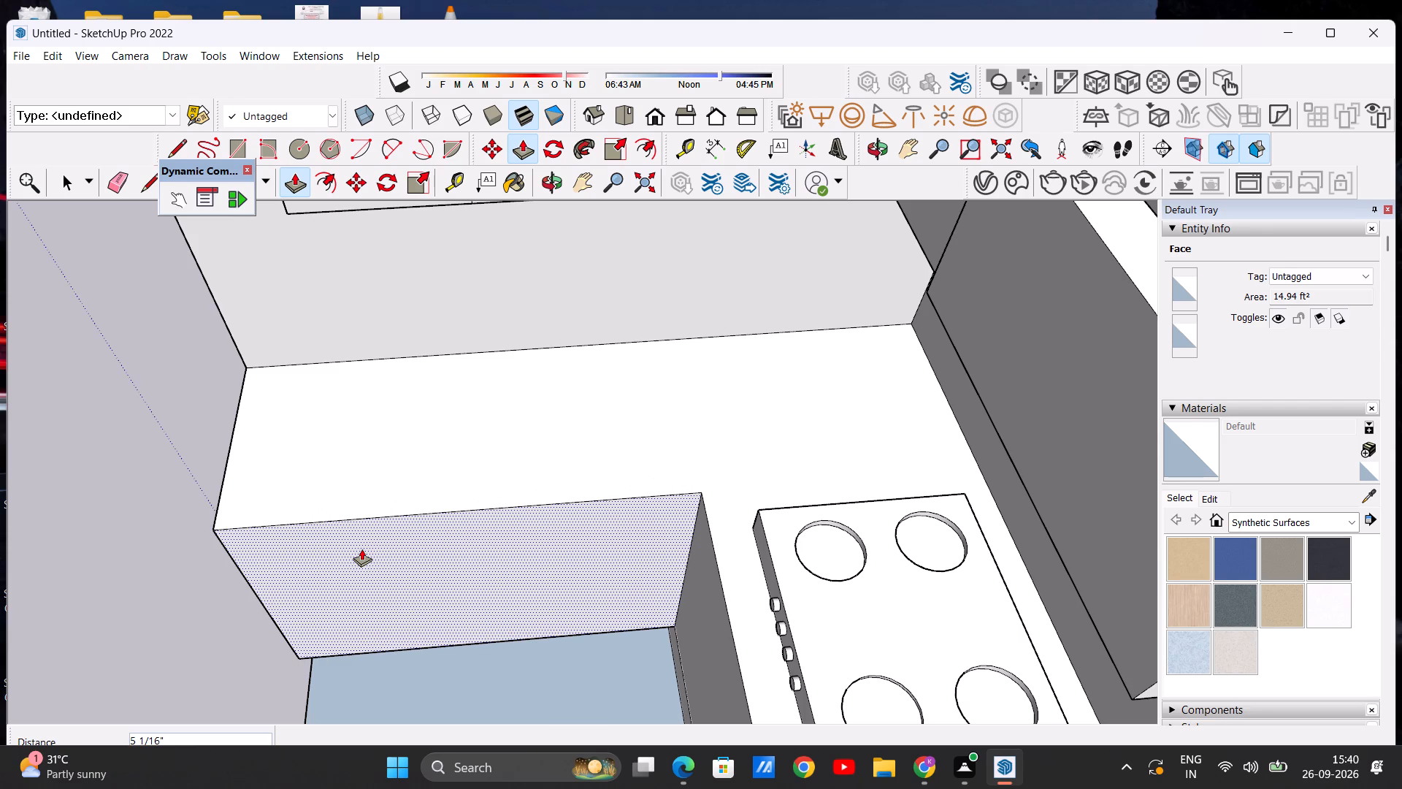
pyautogui.press('space')
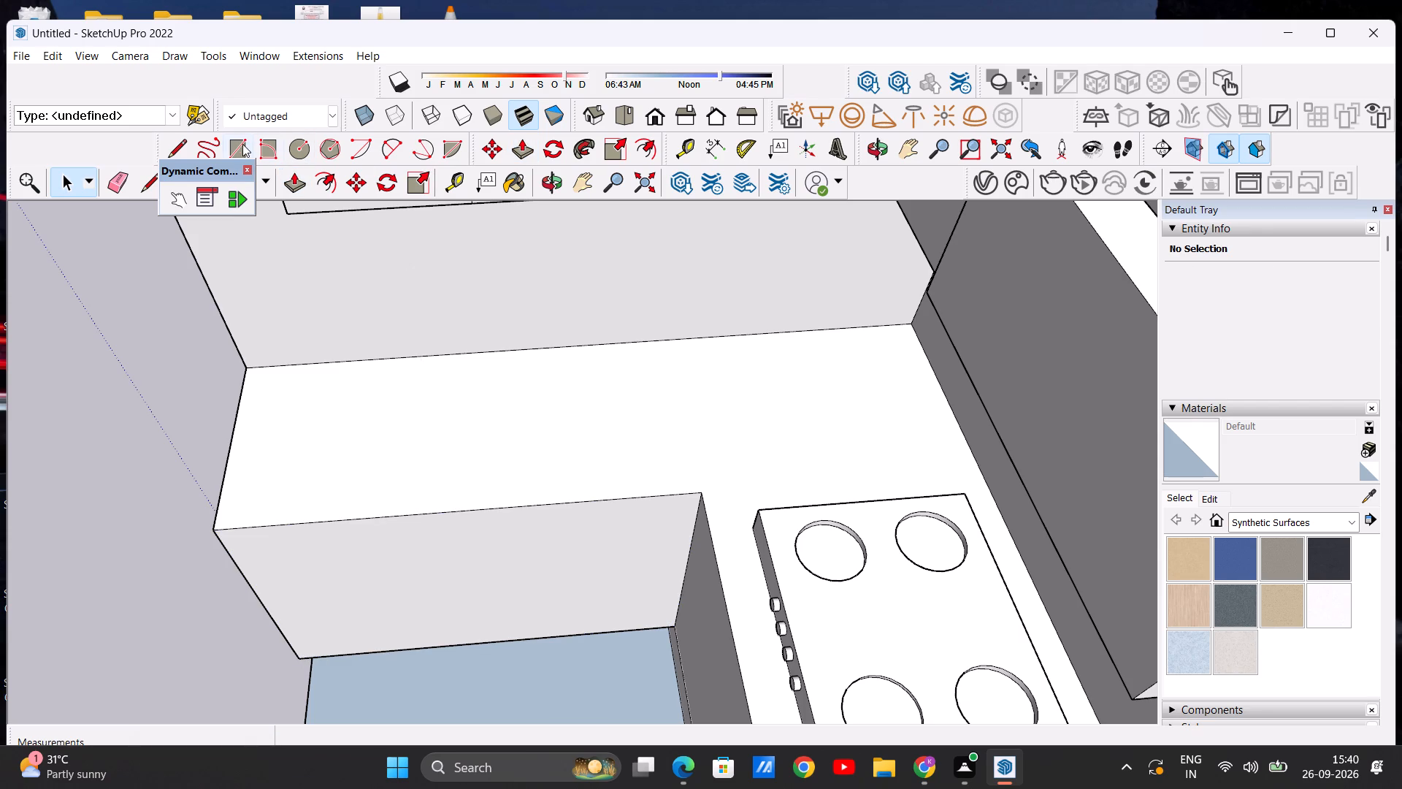
# Draw a sink rectangle about 2' 3/8" by 1' 6 1/16" on the side run's countertop.
pyautogui.click(231, 140)
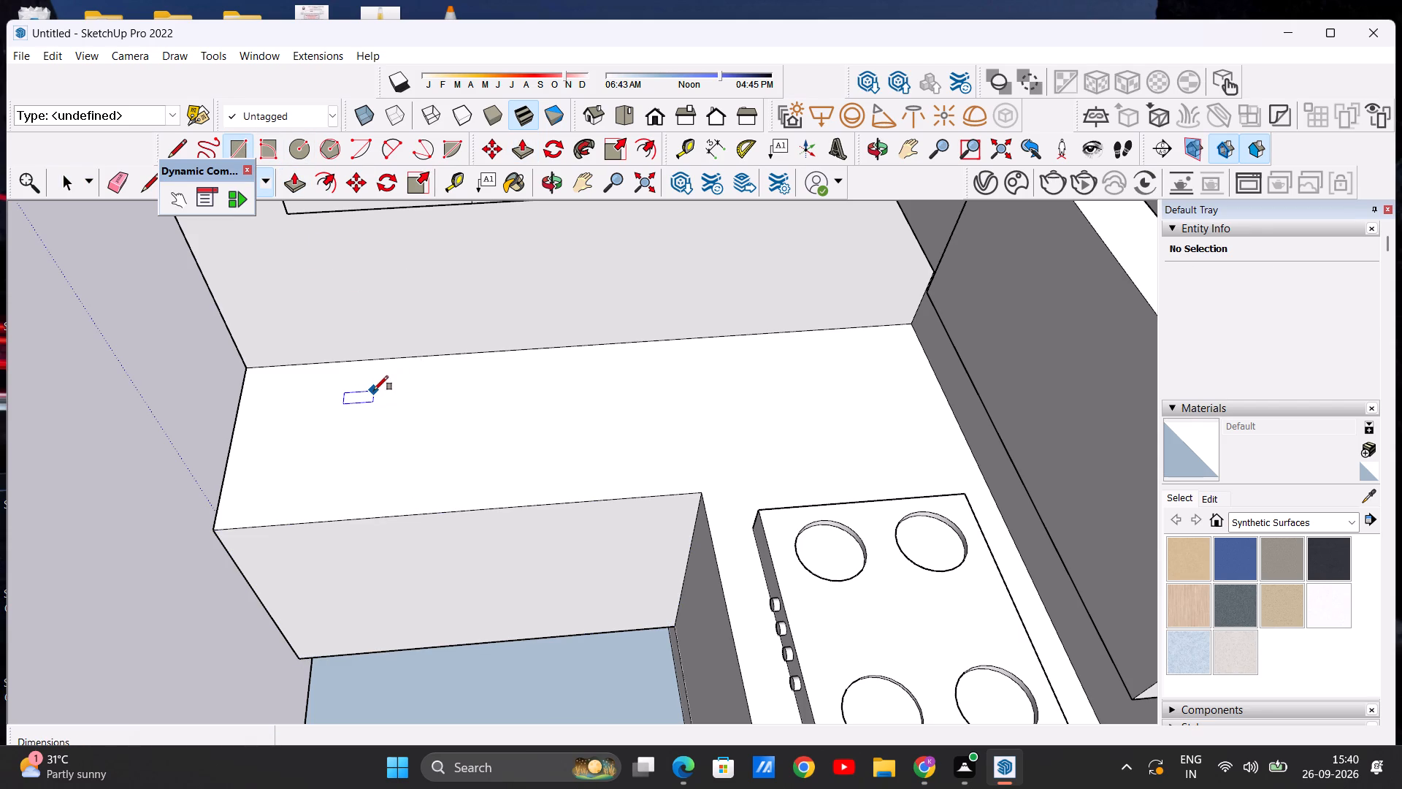
pyautogui.click(374, 390)
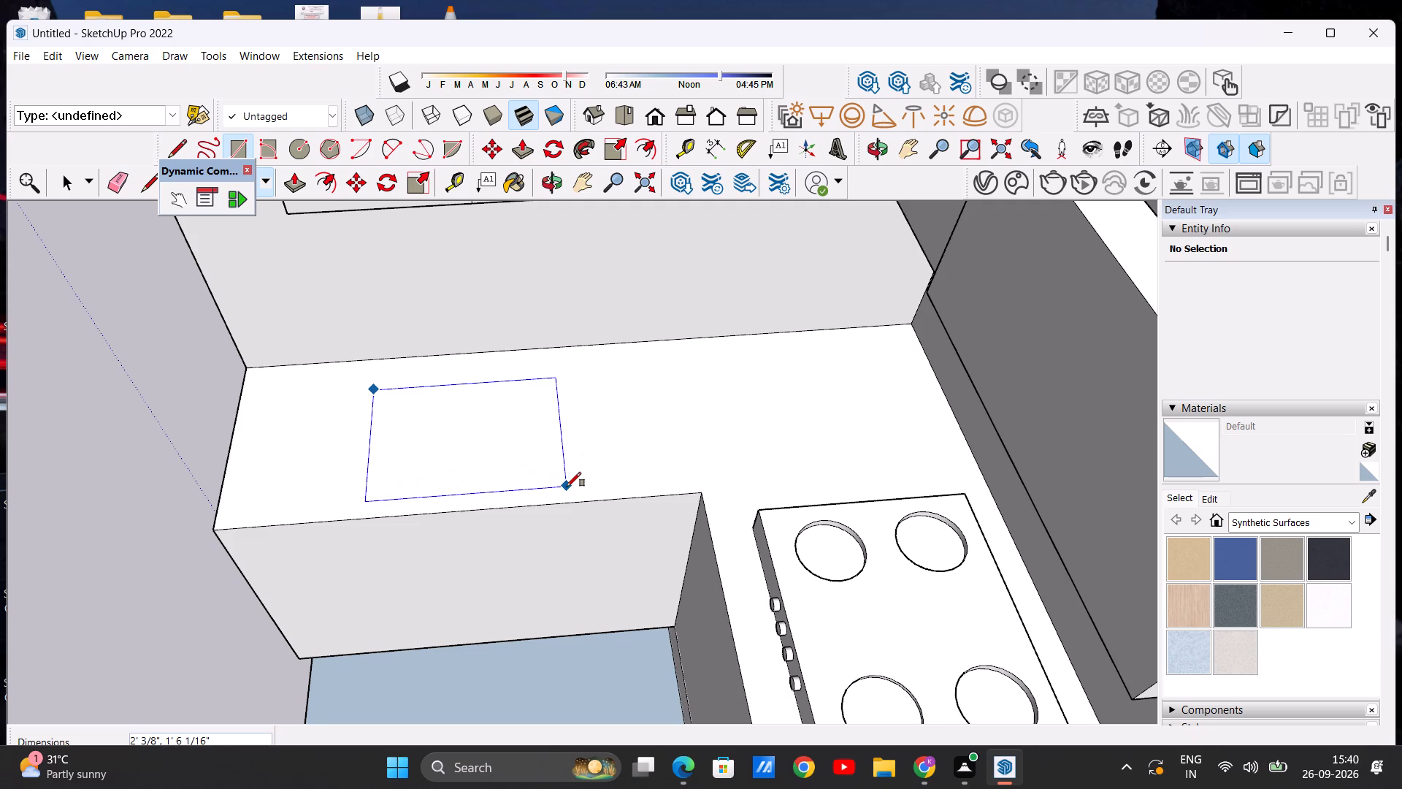
pyautogui.click(567, 487)
pyautogui.press('space')
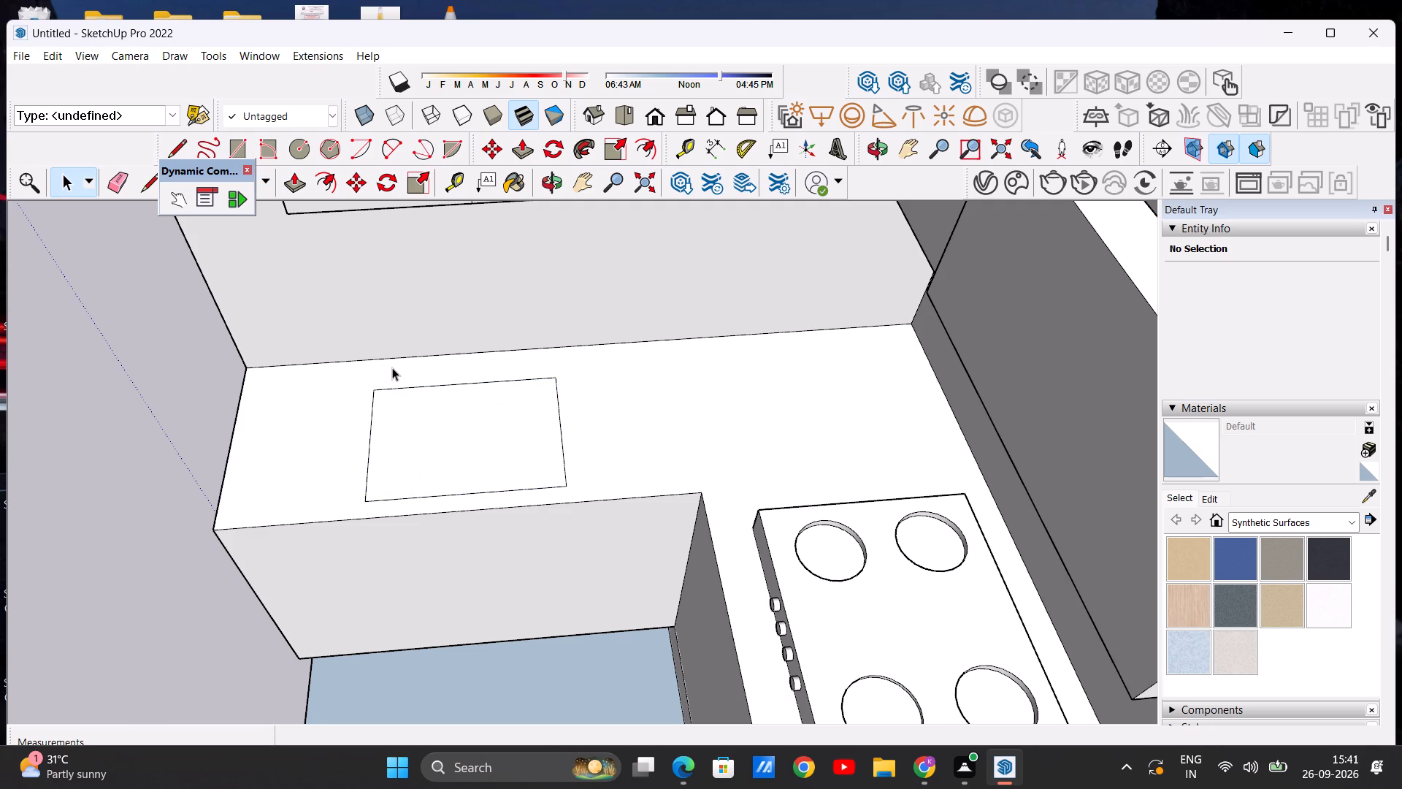
# Offset the sink rectangle's edges inward to form a narrow rim around it.
pyautogui.click(323, 180)
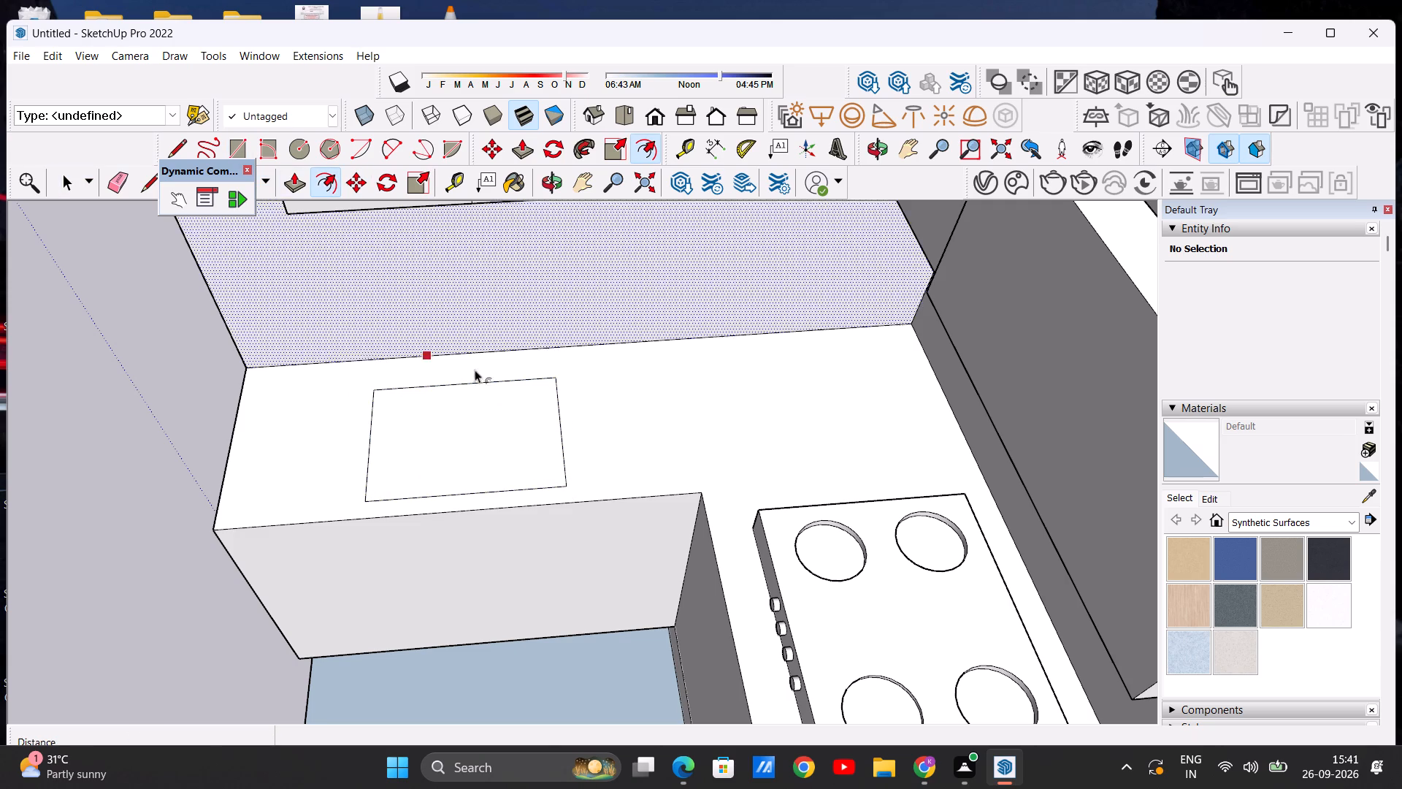
pyautogui.click(473, 396)
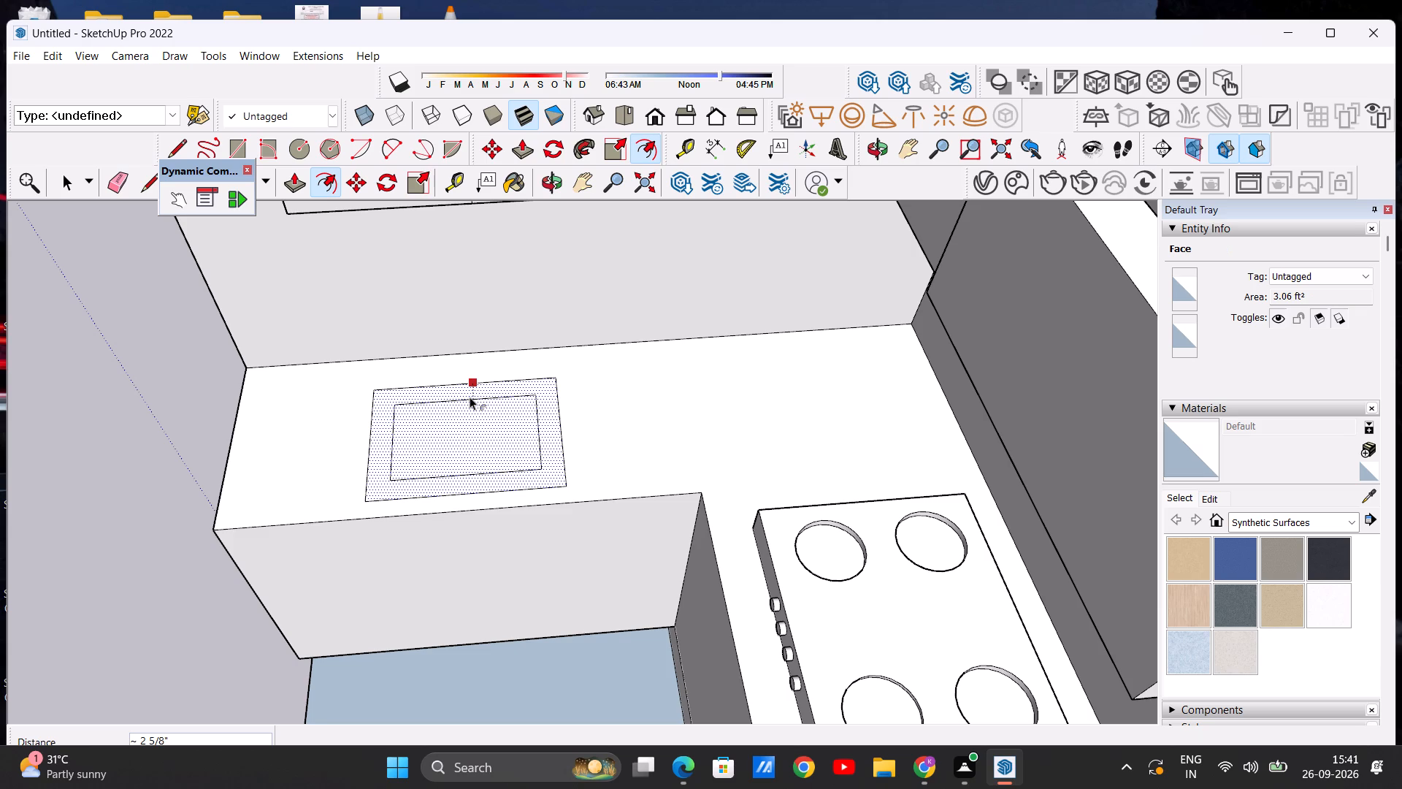
pyautogui.click(470, 395)
pyautogui.press('space')
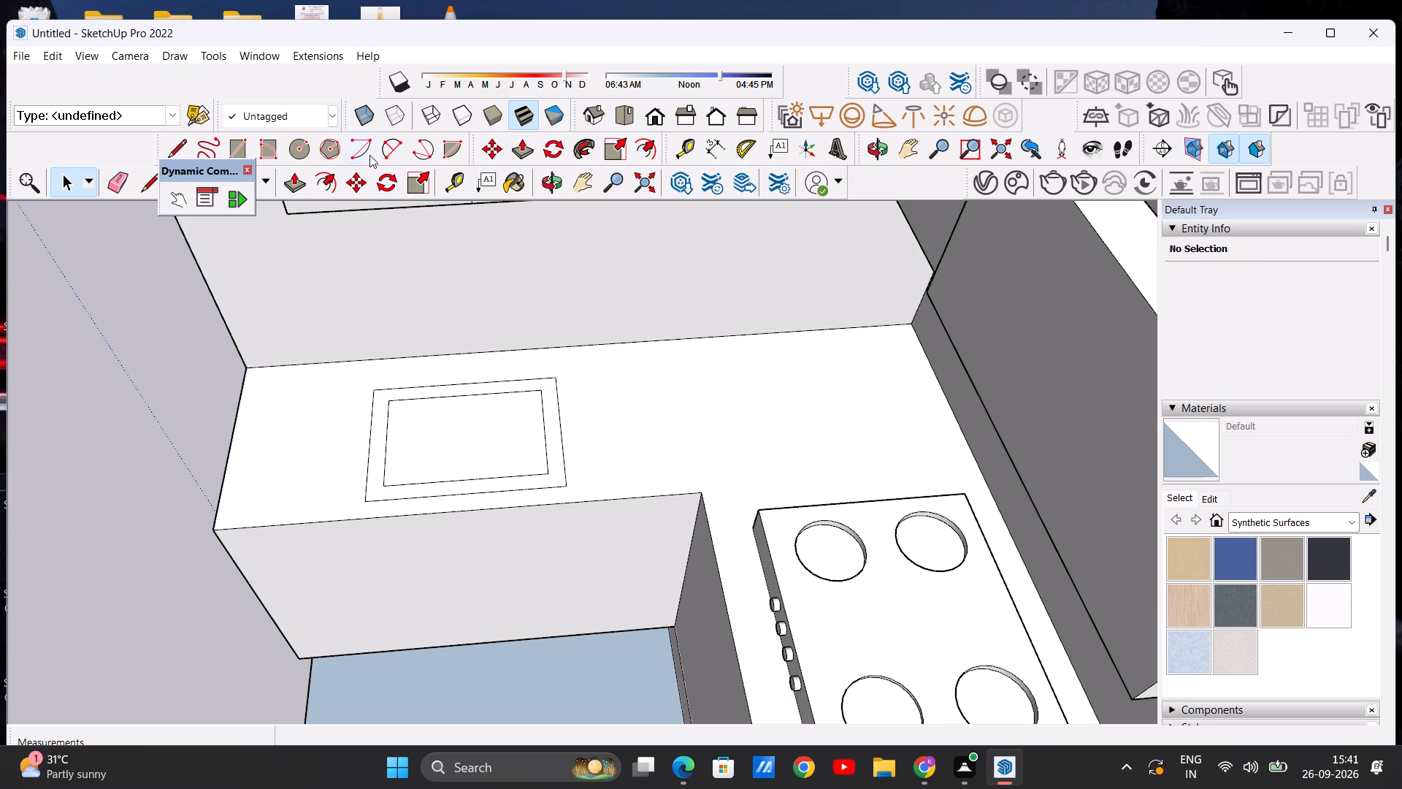
# Draw an arc of about 2 5/8" radius across the inner sink rectangle's wall-side corner farthest from the hob.
pyautogui.click(391, 150)
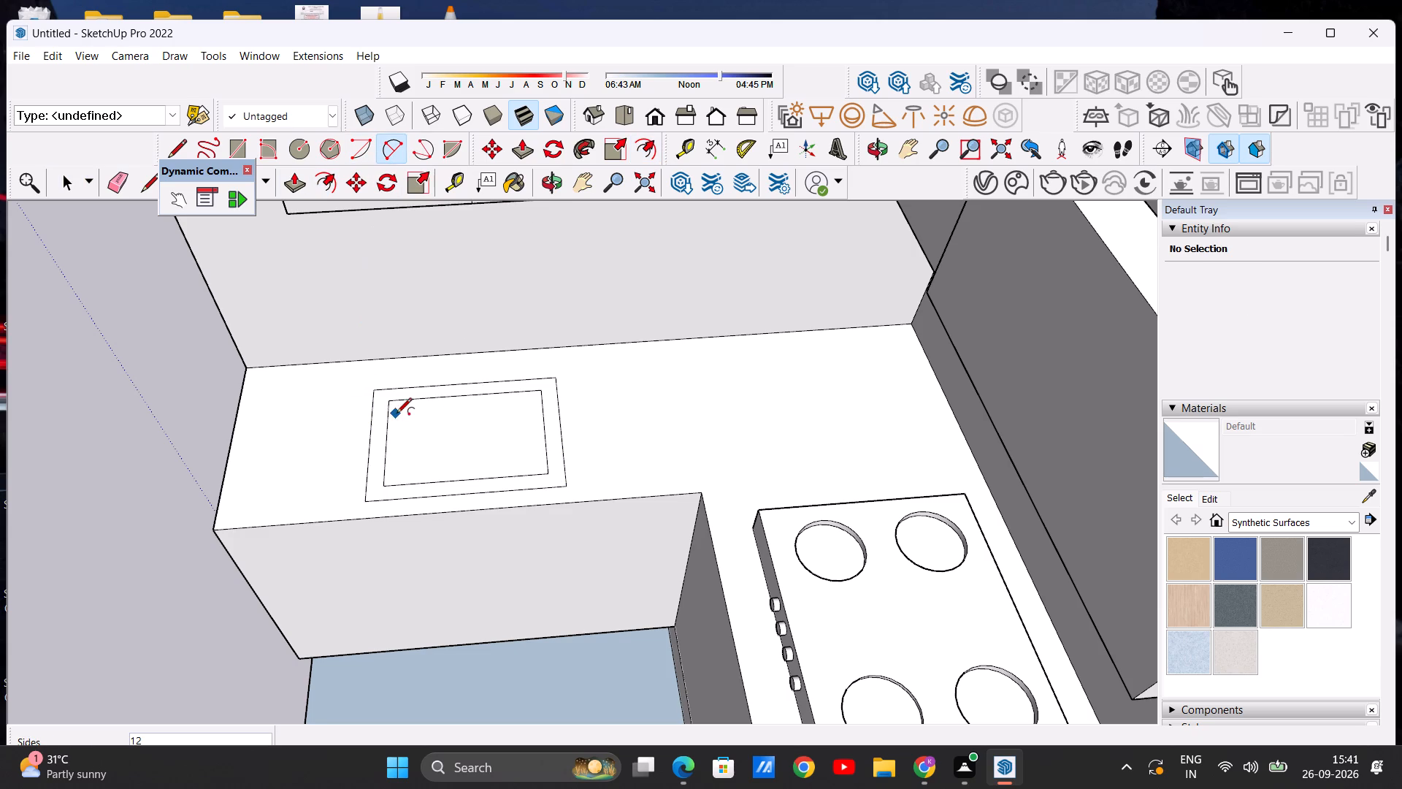
pyautogui.scroll(6, 387, 426)
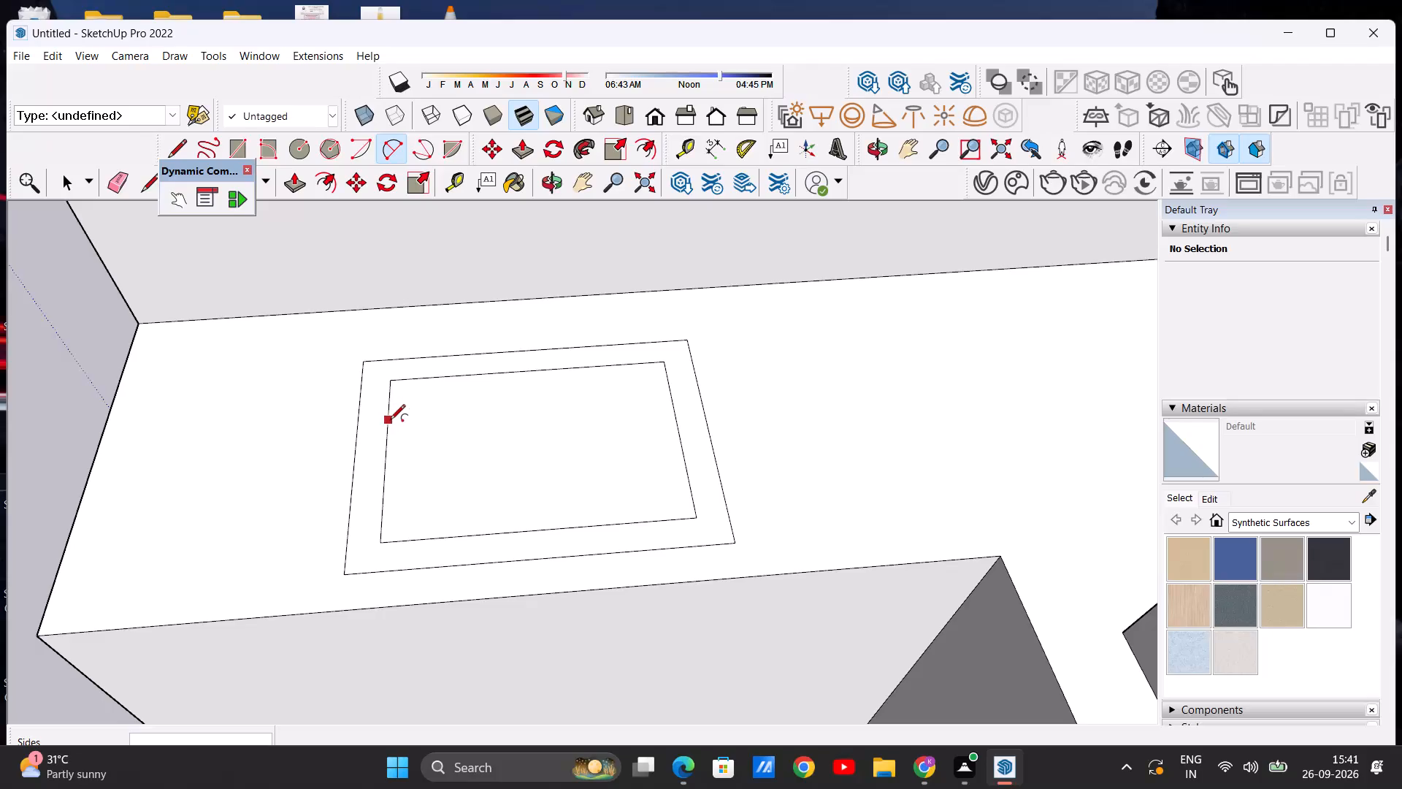
pyautogui.click(390, 421)
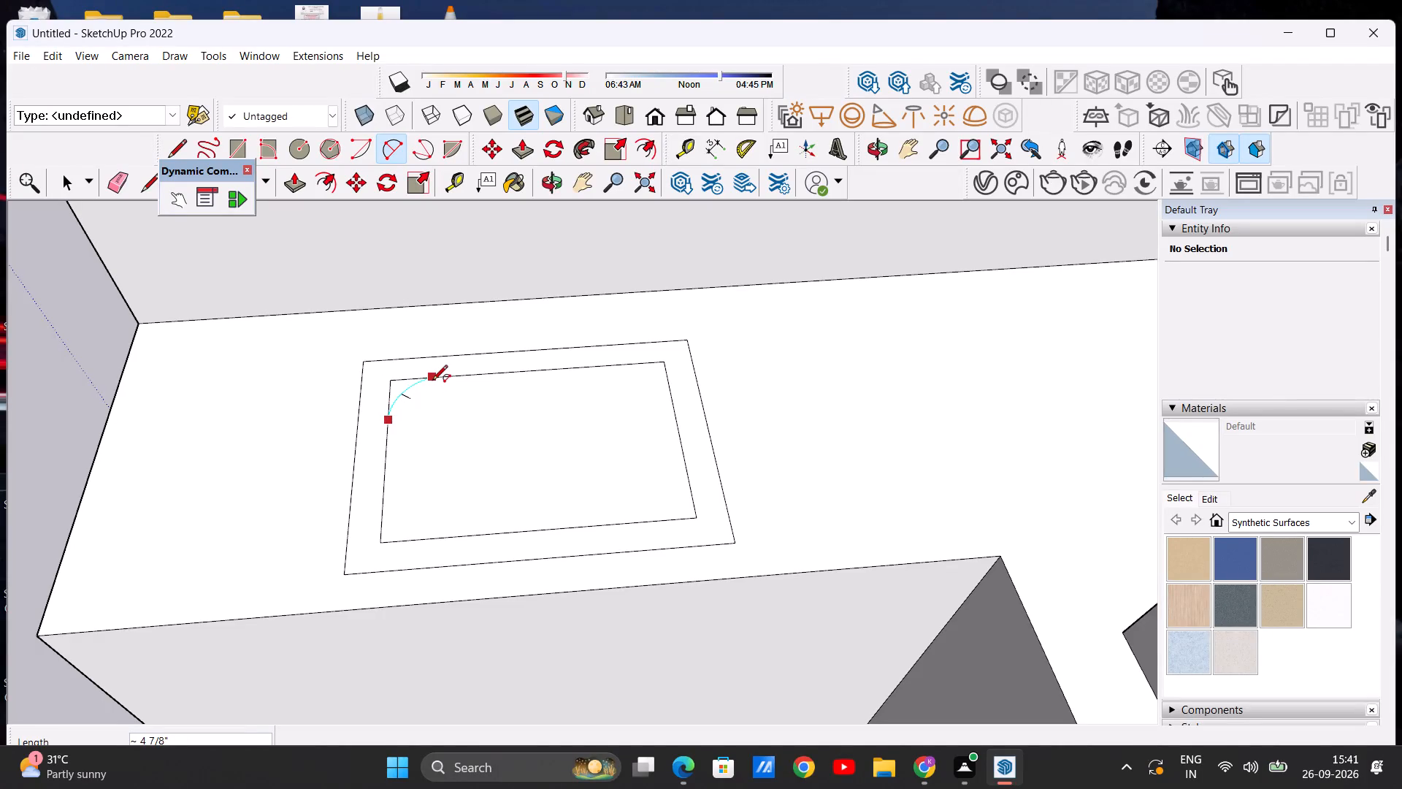
pyautogui.click(432, 381)
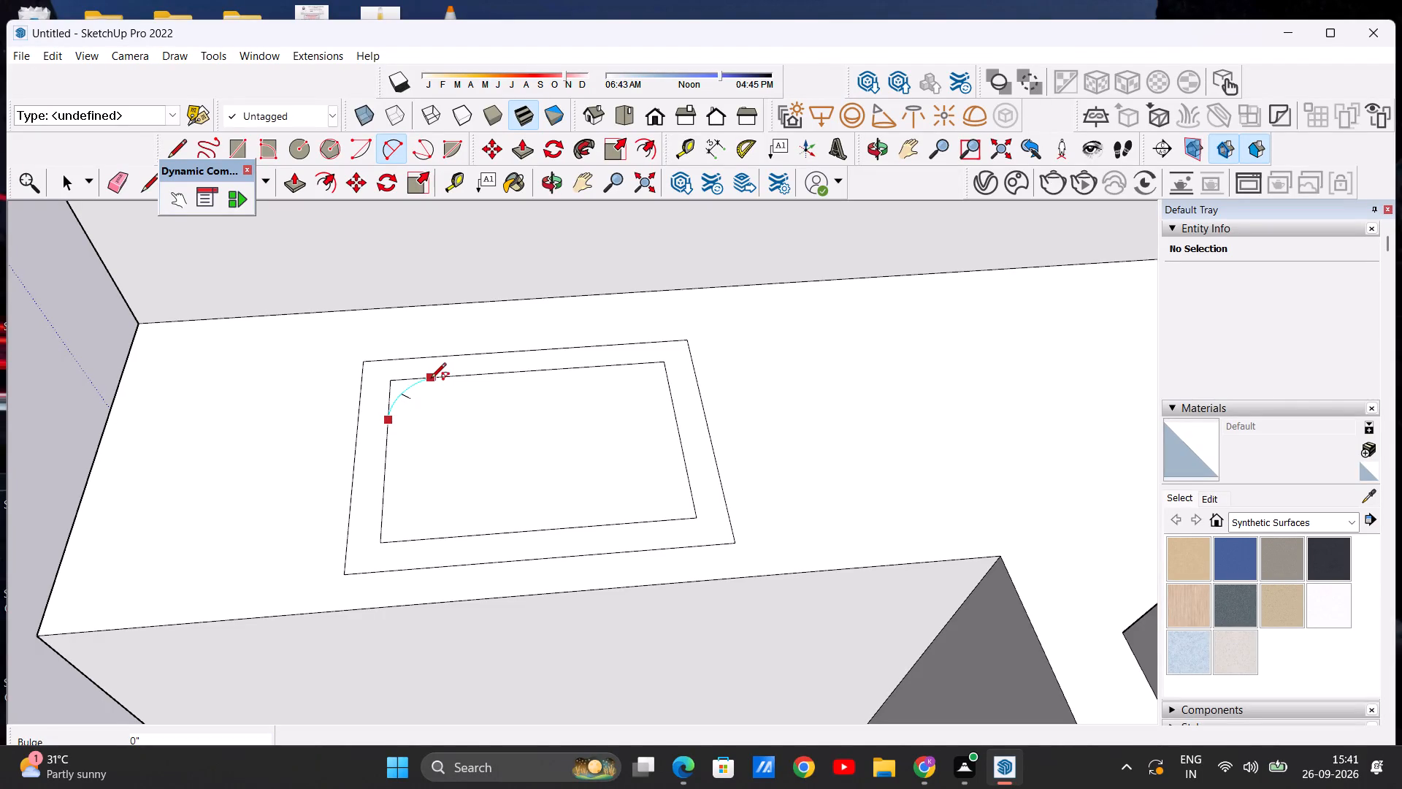
pyautogui.click(431, 379)
pyautogui.click(426, 378)
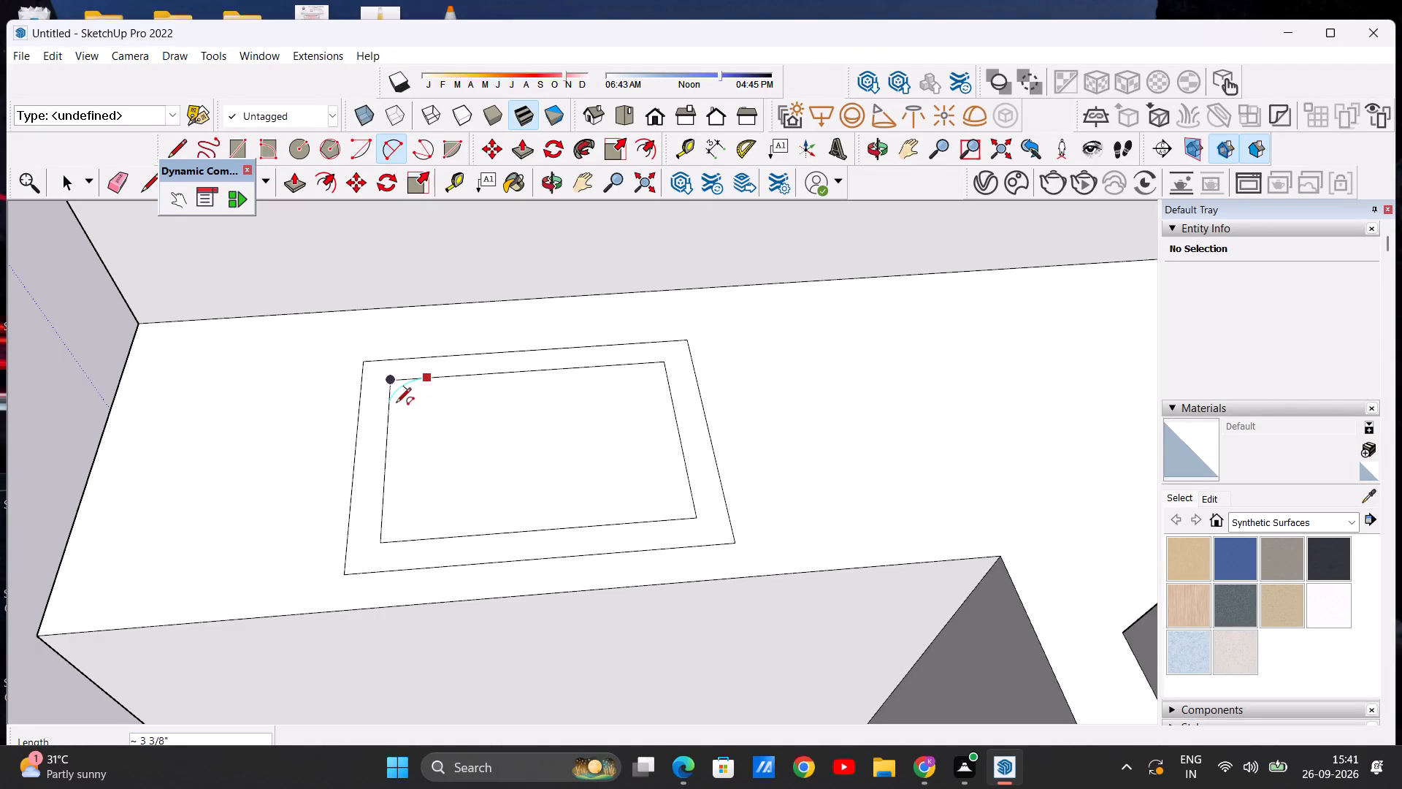
pyautogui.click(391, 413)
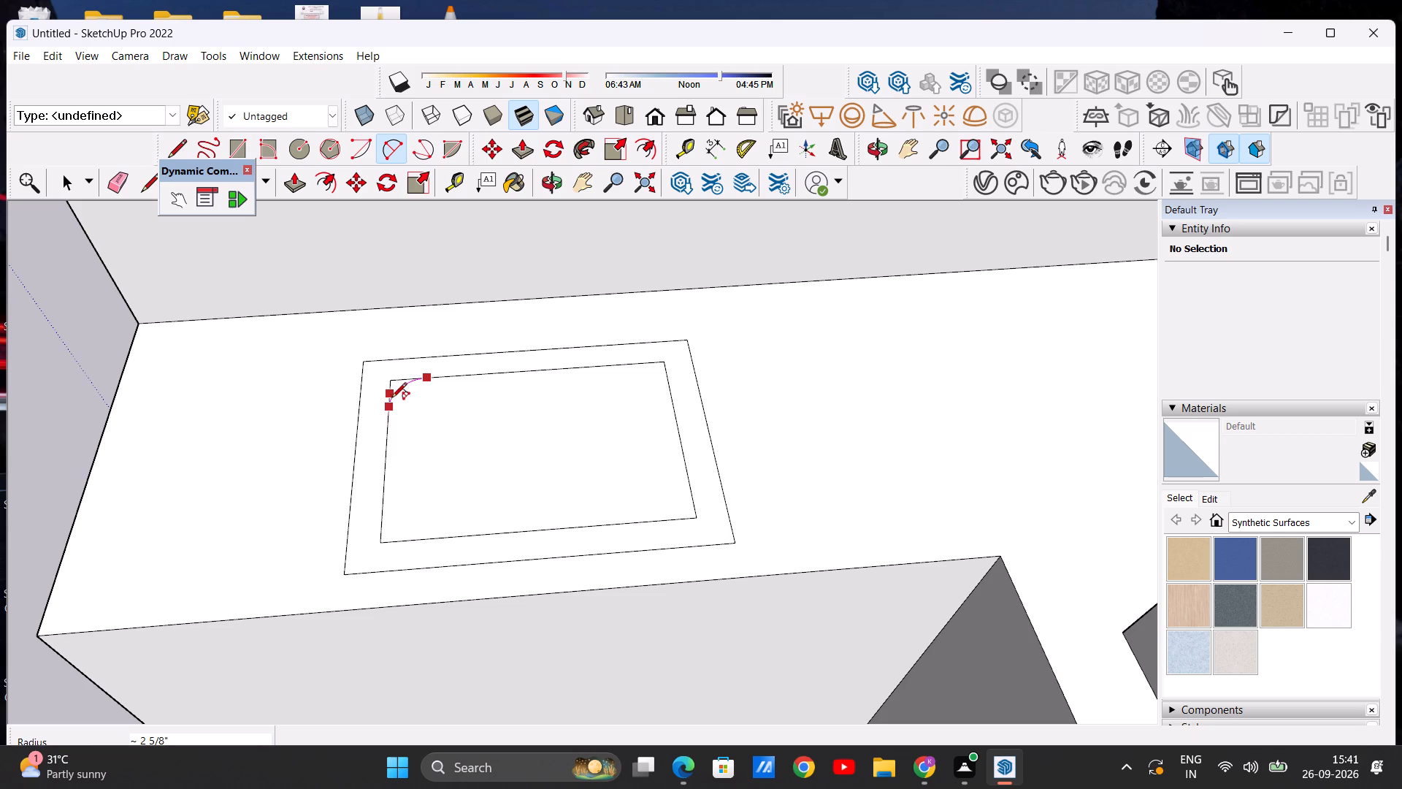
pyautogui.click(391, 399)
pyautogui.press('space')
# Draw arcs across the inner sink rectangle's three remaining corners, with radii of about 2 1/16" (wall side) and 2 5/16" (front) nearest the hob.
pyautogui.scroll(2, 437, 416)
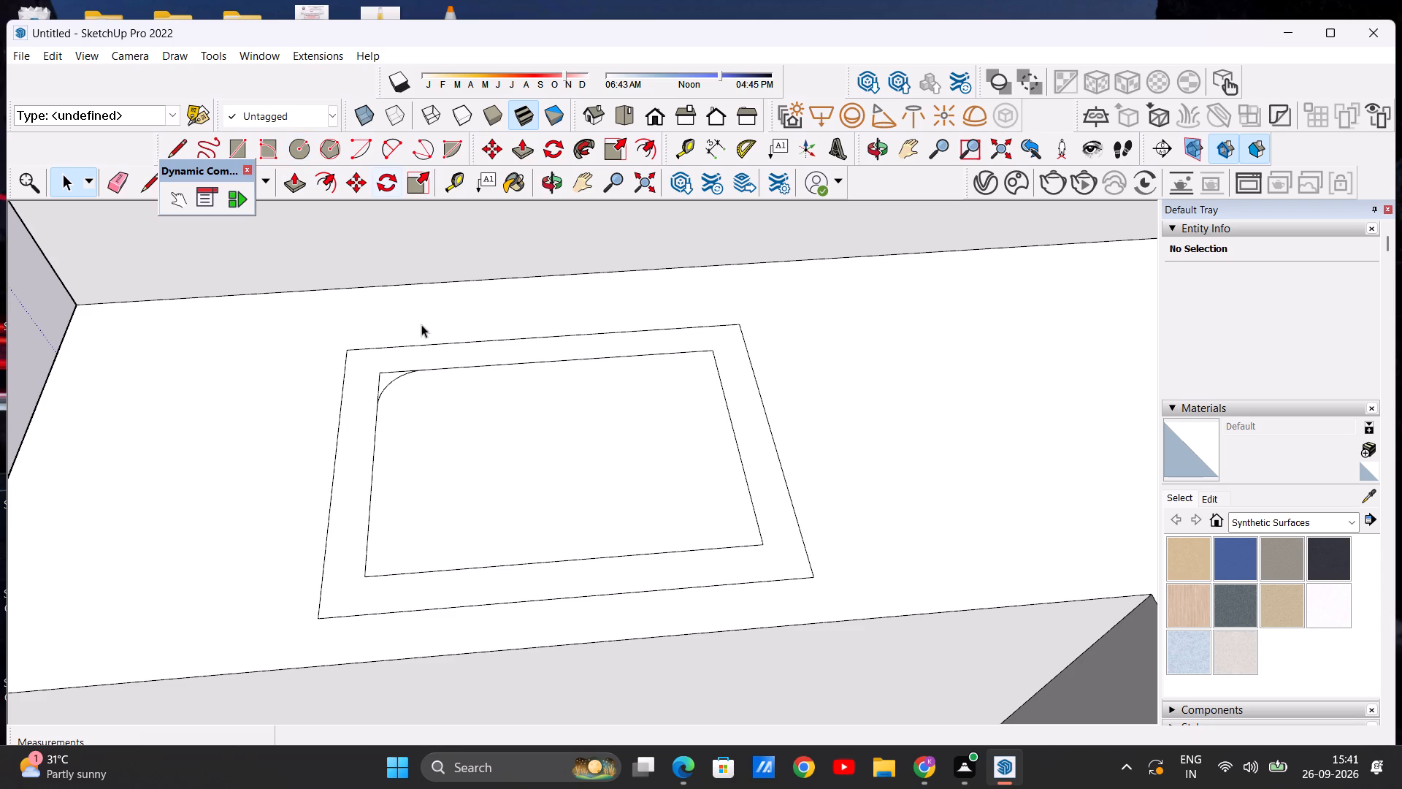
pyautogui.click(381, 150)
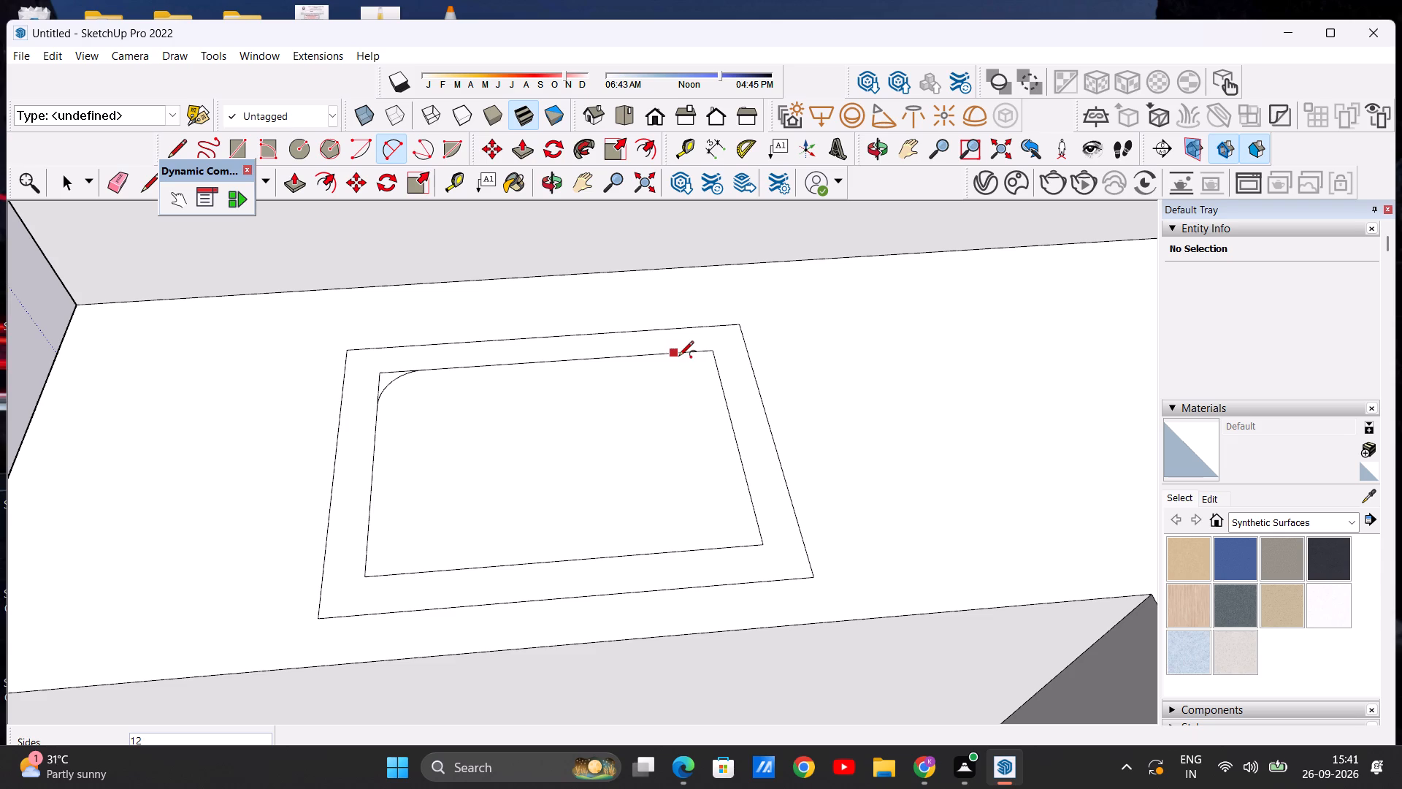
pyautogui.click(679, 355)
pyautogui.click(718, 381)
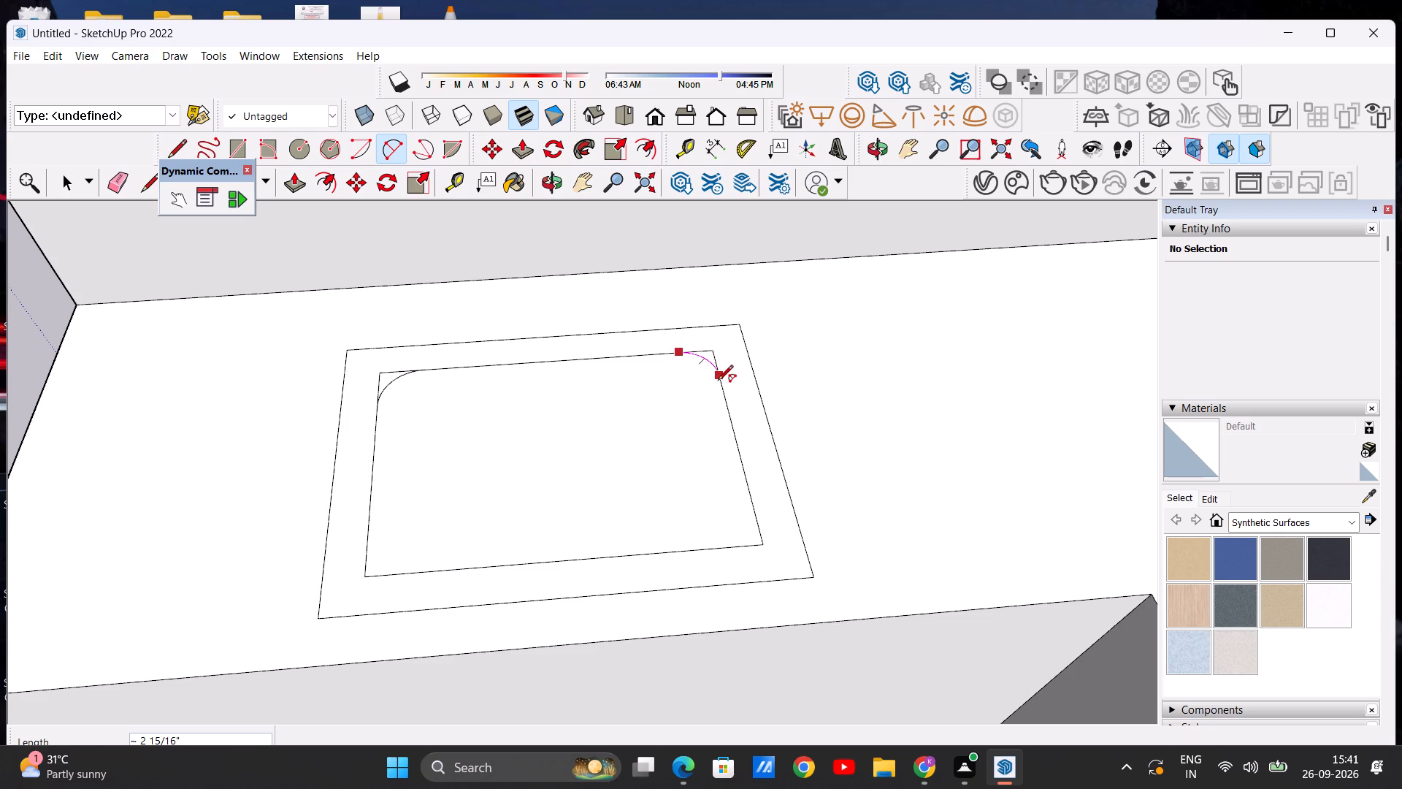
pyautogui.click(722, 377)
pyautogui.click(719, 547)
pyautogui.click(751, 511)
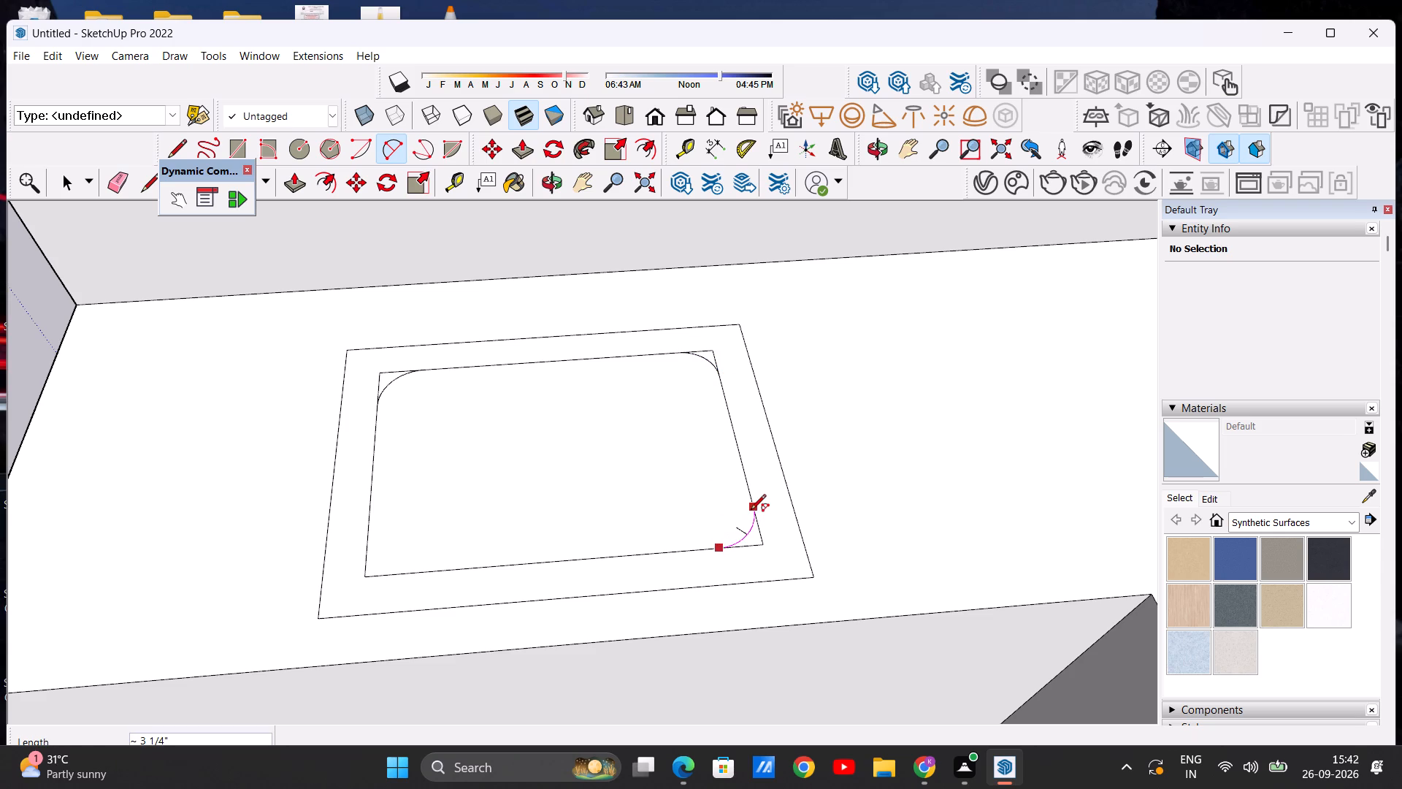
pyautogui.click(754, 516)
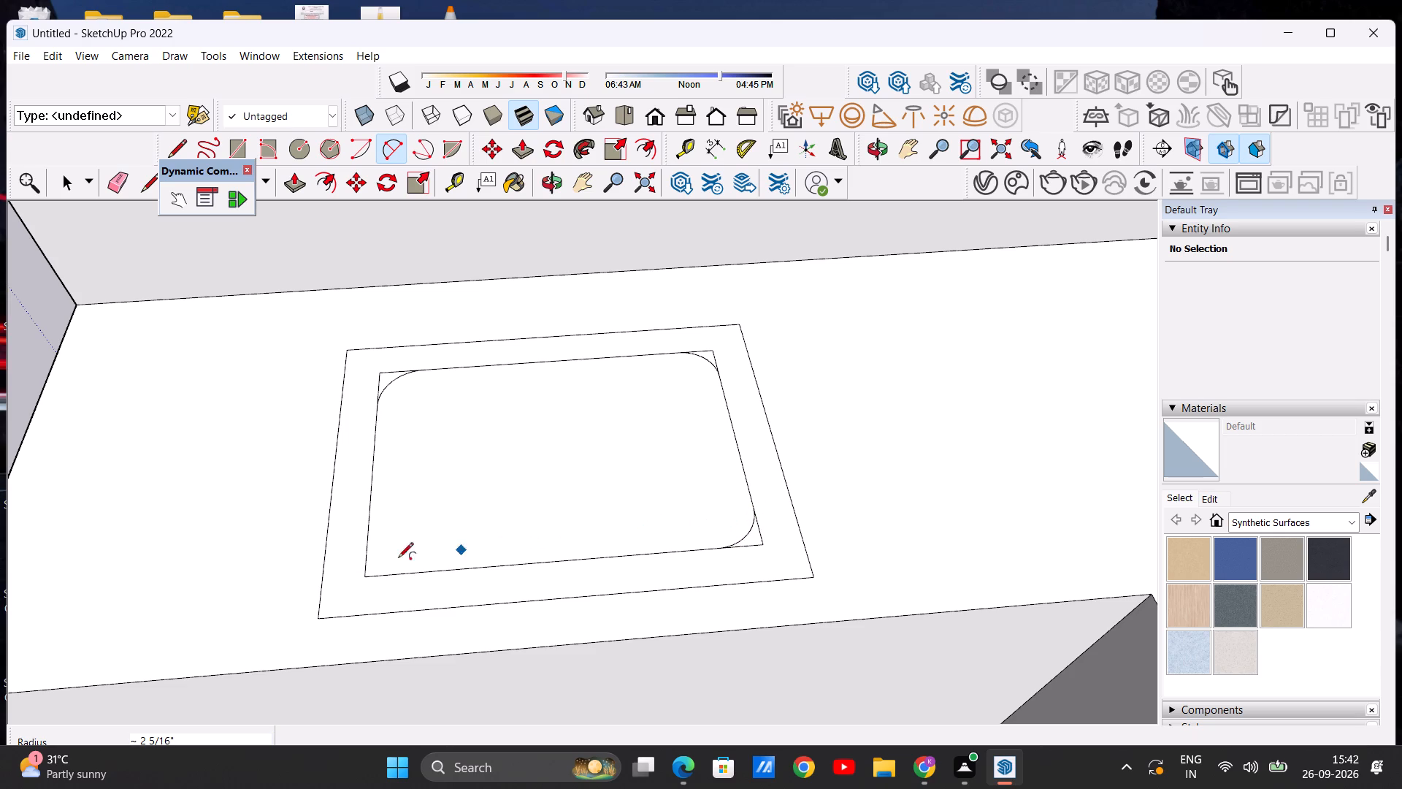
pyautogui.click(371, 542)
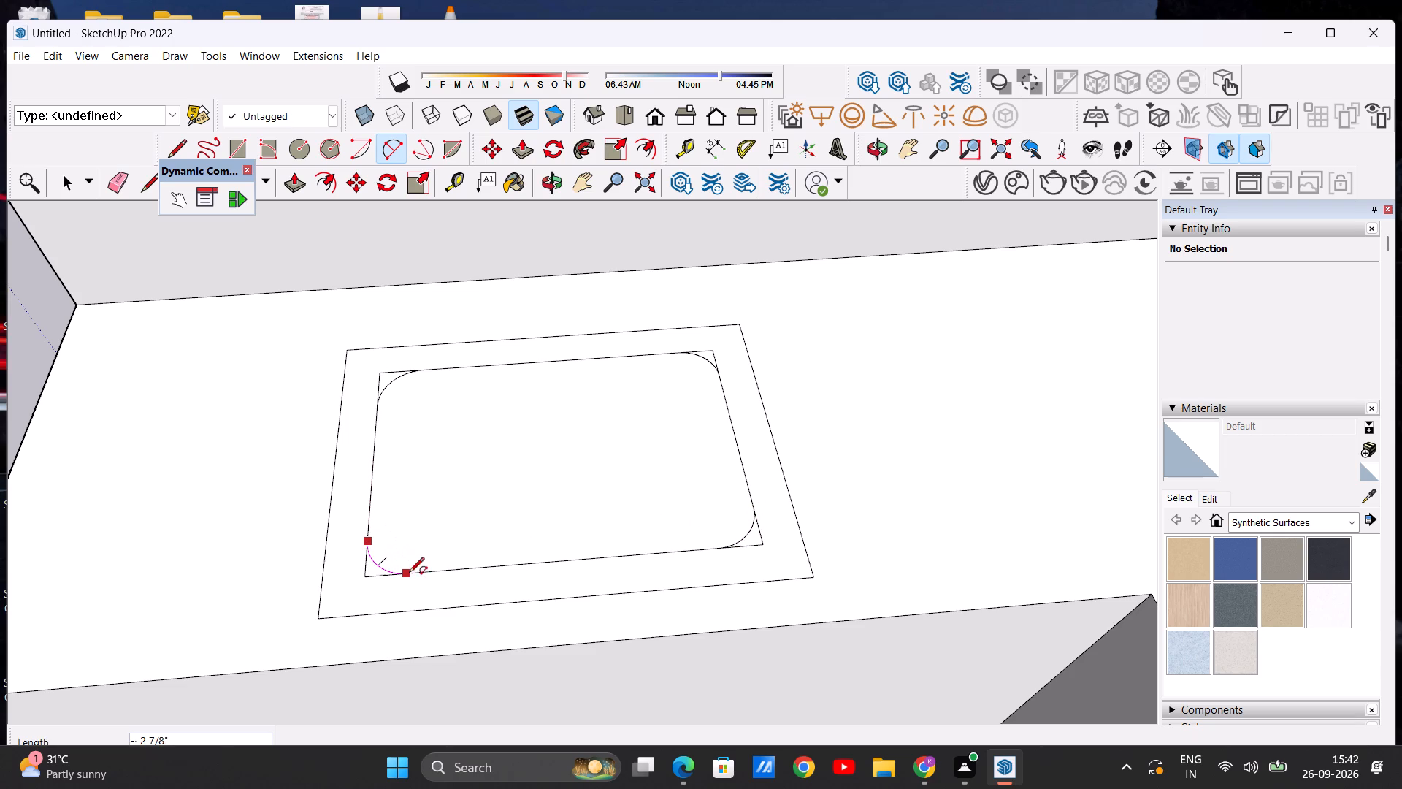
pyautogui.click(409, 572)
pyautogui.click(409, 573)
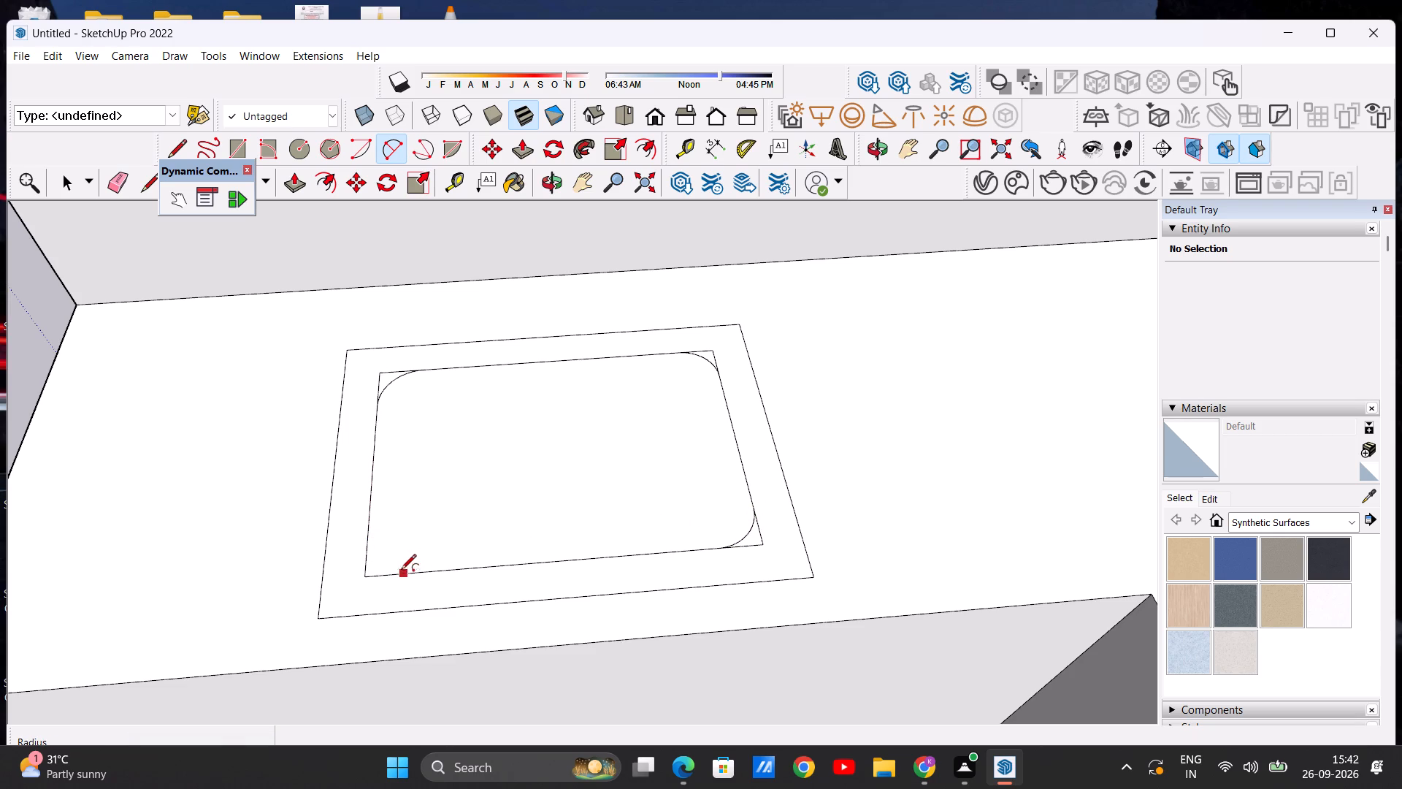
pyautogui.click(366, 535)
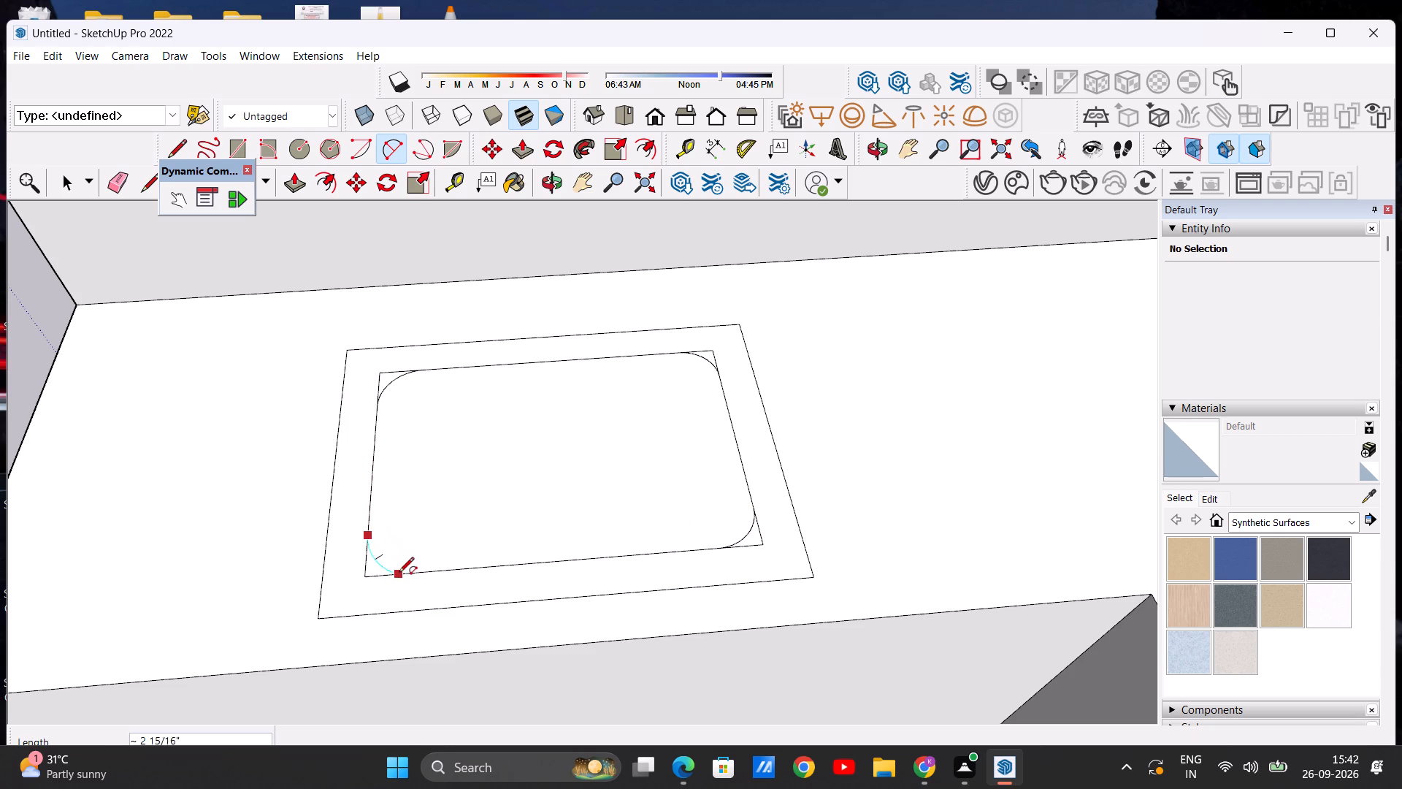
pyautogui.doubleClick(407, 573)
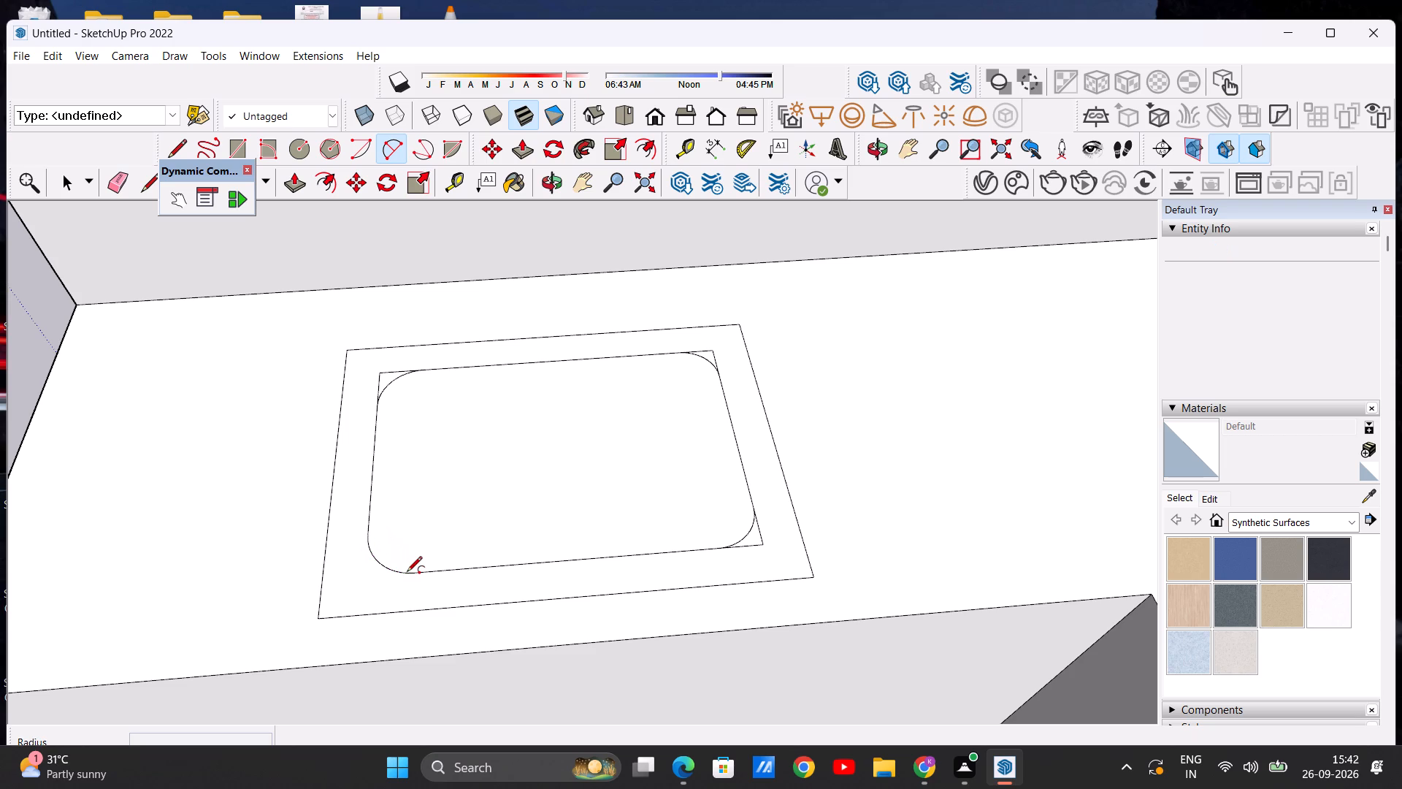
pyautogui.press('space')
# Erase the leftover square corner lines outside the arcs, leaving a rounded inner sink outline.
pyautogui.scroll(-3, 380, 545)
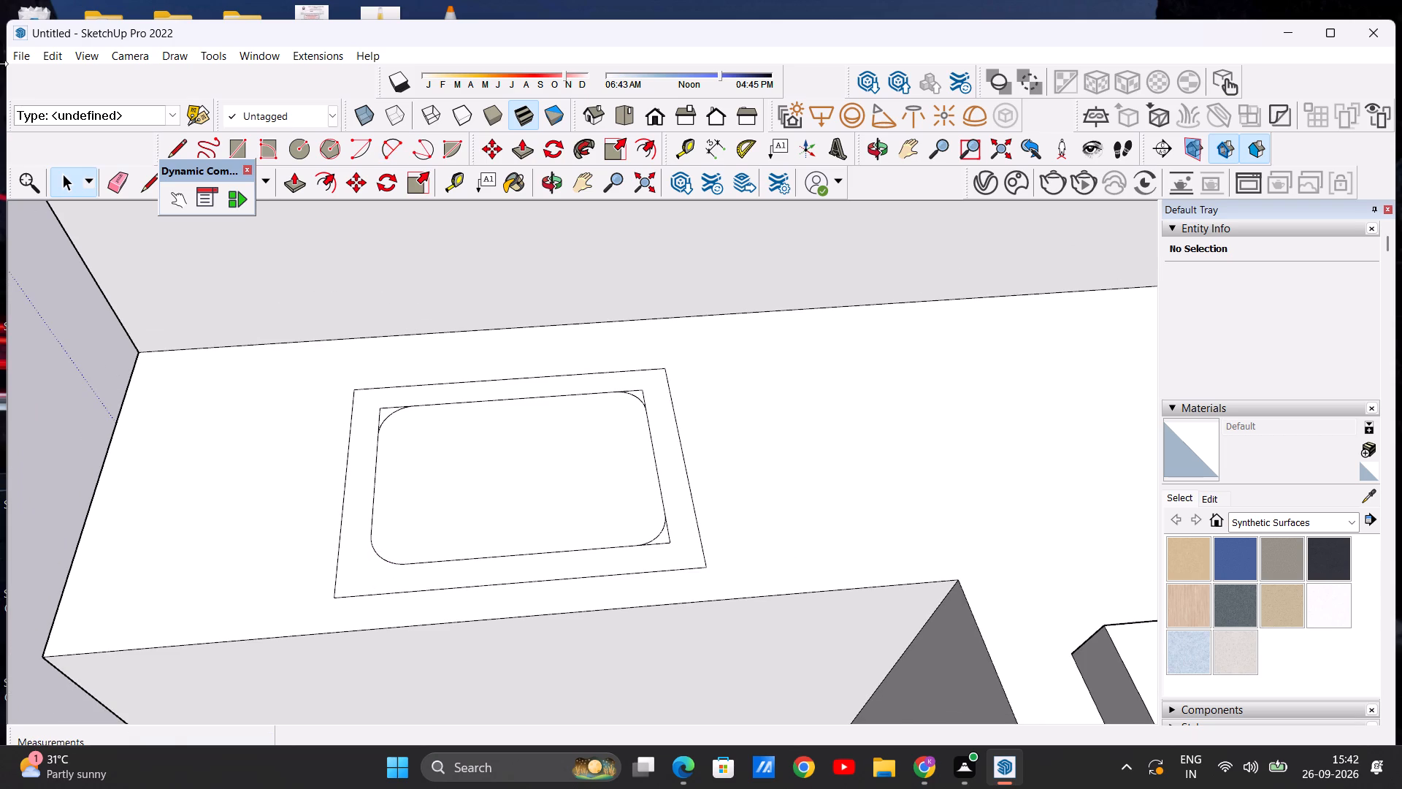
pyautogui.click(124, 178)
pyautogui.scroll(6, 426, 406)
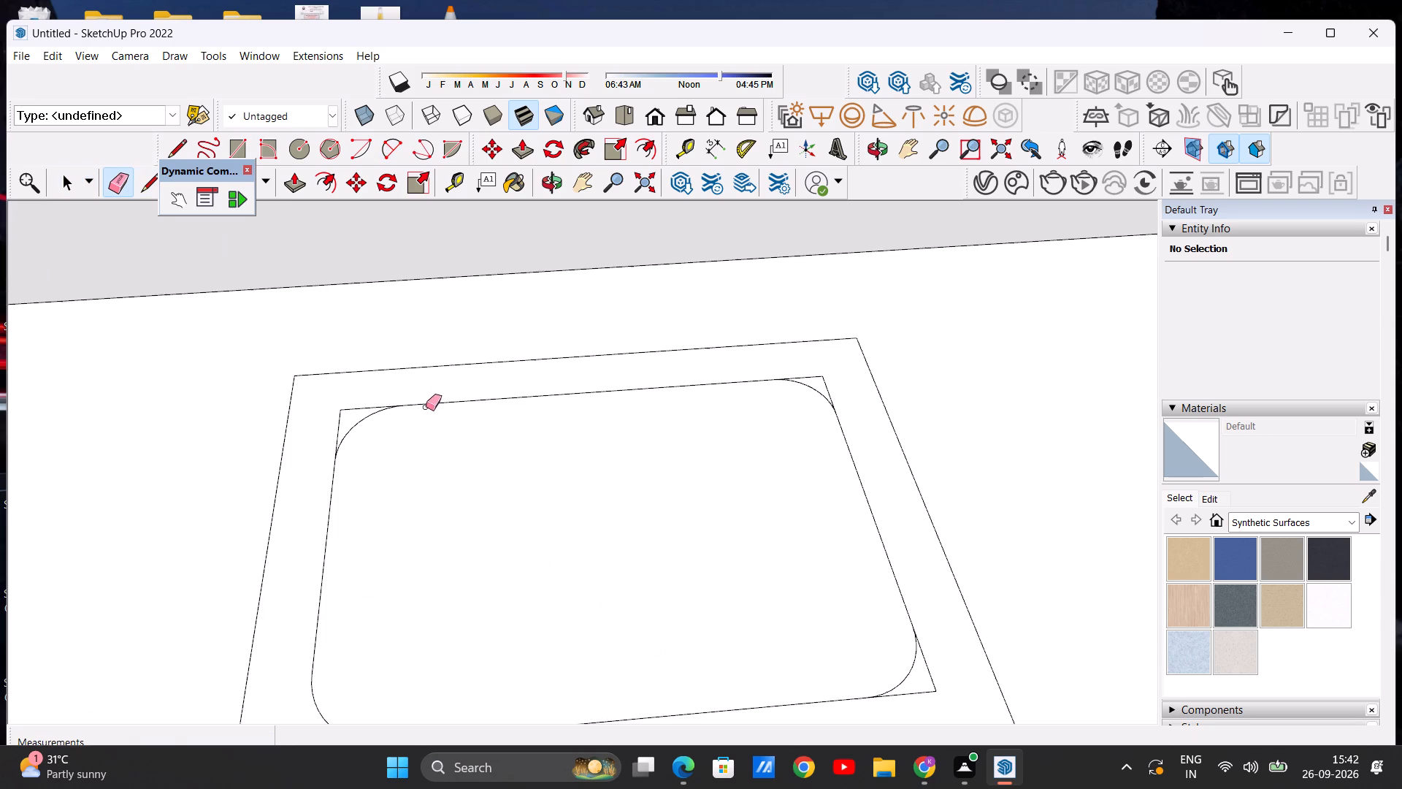
pyautogui.moveTo(348, 407); pyautogui.dragTo(333, 424)
pyautogui.scroll(-6, 369, 408)
pyautogui.scroll(5, 601, 419)
pyautogui.moveTo(645, 367); pyautogui.dragTo(692, 376)
pyautogui.scroll(-7, 666, 407)
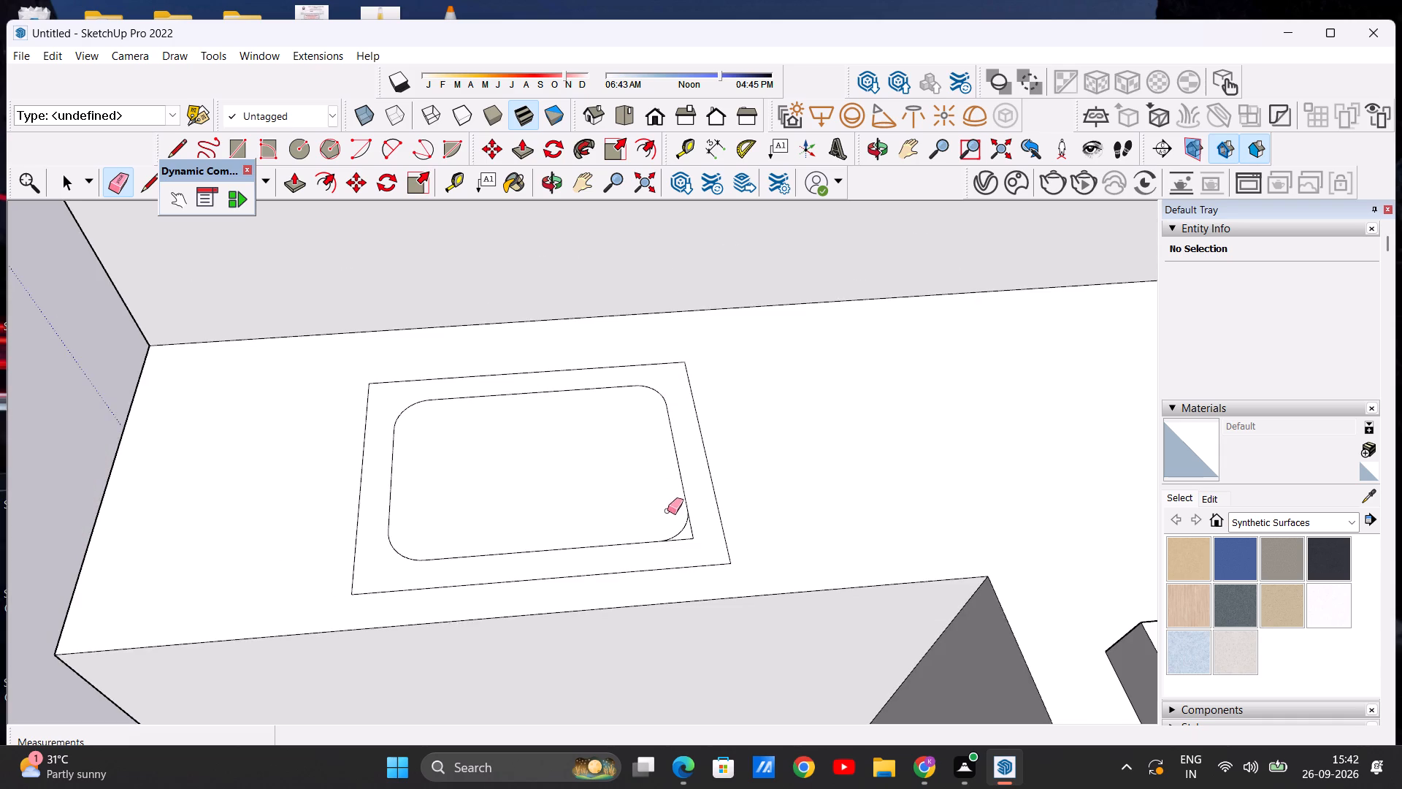
pyautogui.scroll(6, 686, 511)
pyautogui.moveTo(692, 511); pyautogui.dragTo(675, 546)
pyautogui.scroll(-4, 708, 485)
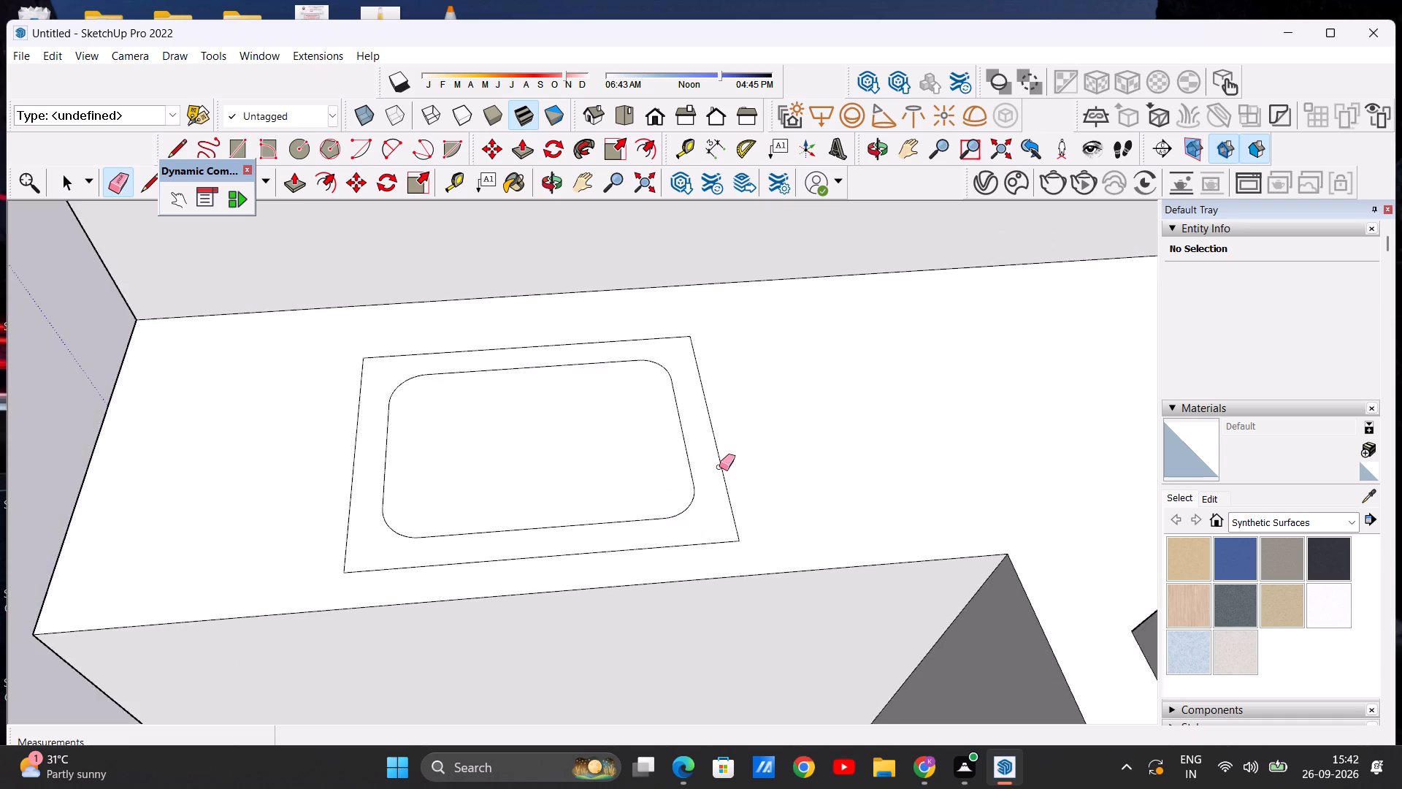
pyautogui.scroll(-6, 719, 467)
pyautogui.press('space')
# Push/Pull the rounded inner sink face down about 5 1/16" to form the basin.
pyautogui.moveTo(676, 559); pyautogui.dragTo(654, 498, button='middle')
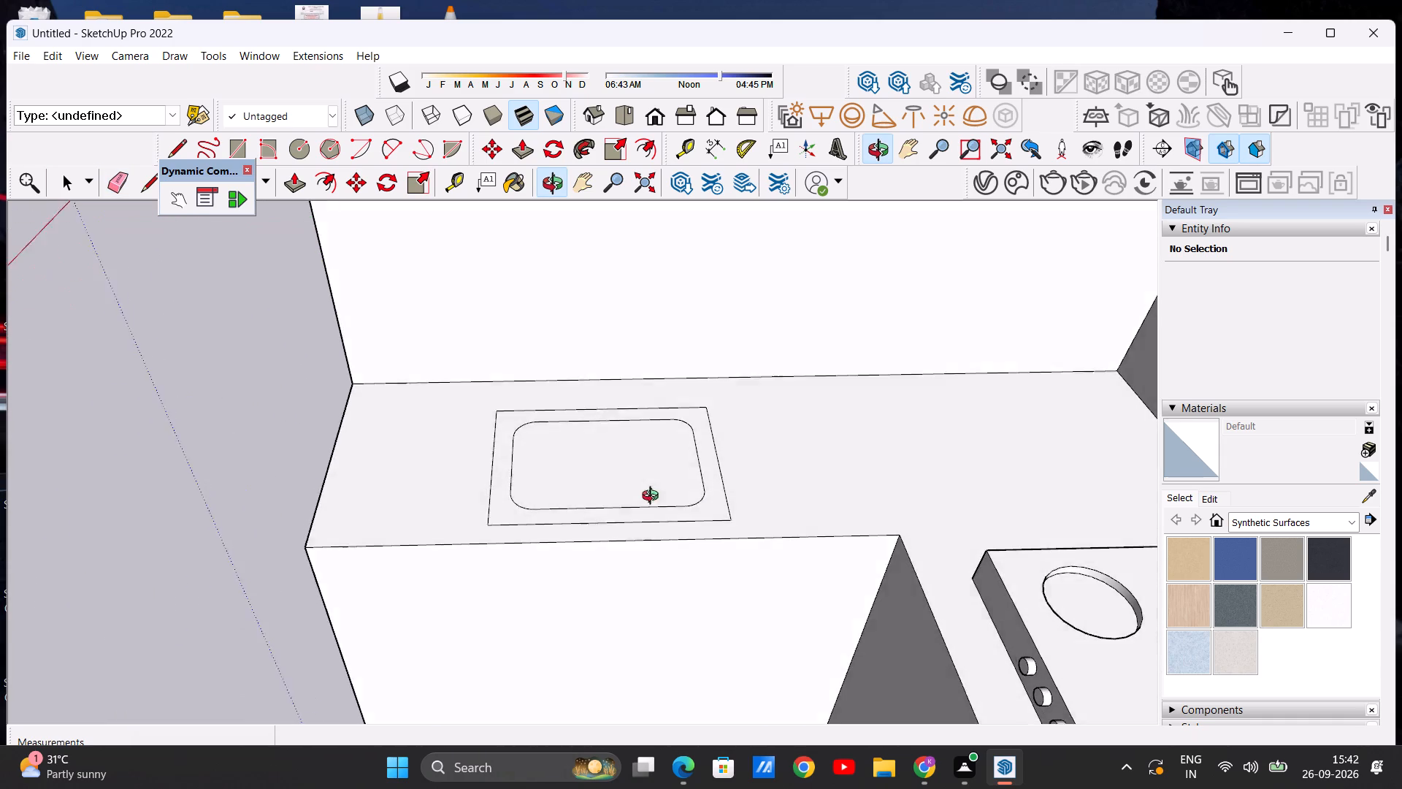
pyautogui.moveTo(654, 498); pyautogui.dragTo(658, 535, button='middle')
pyautogui.click(284, 180)
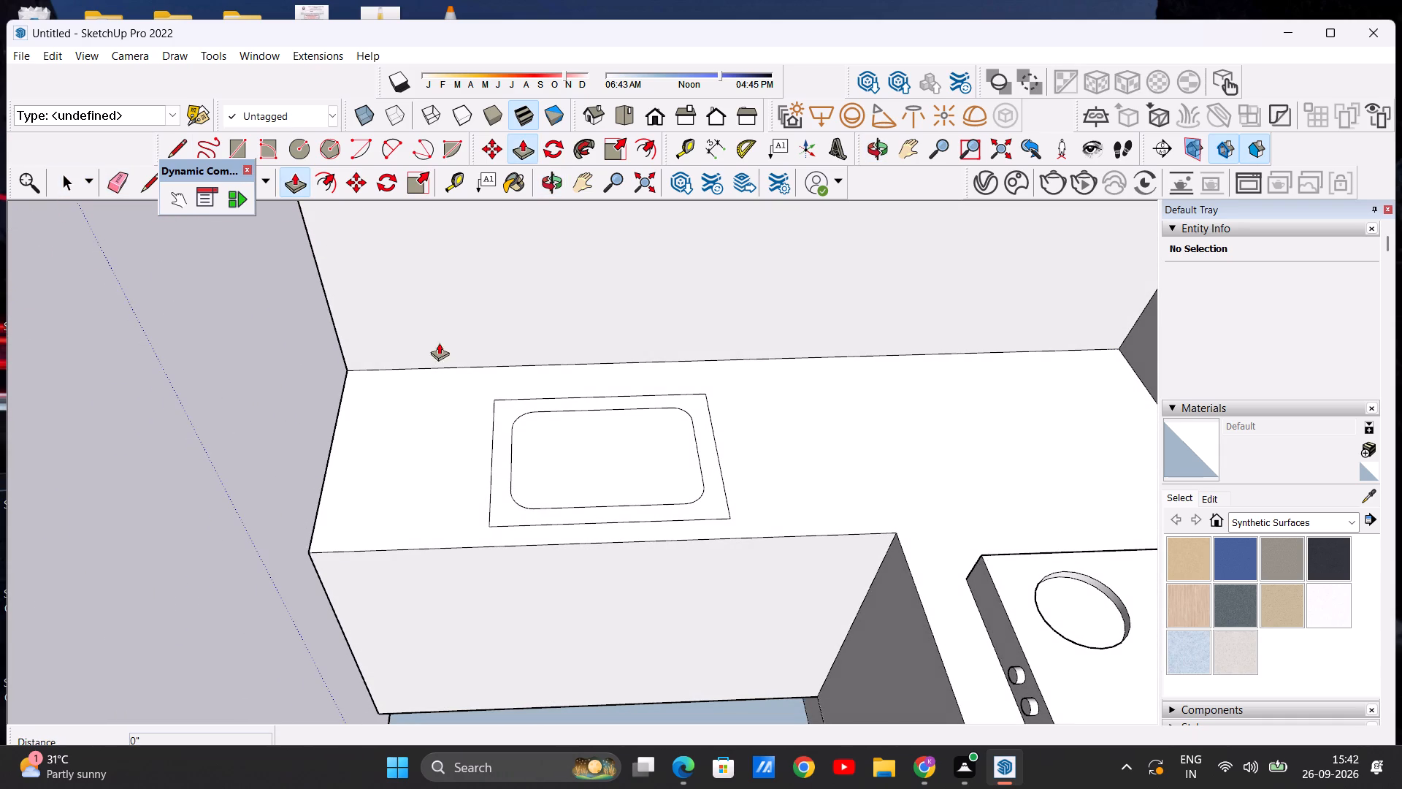
pyautogui.click(560, 446)
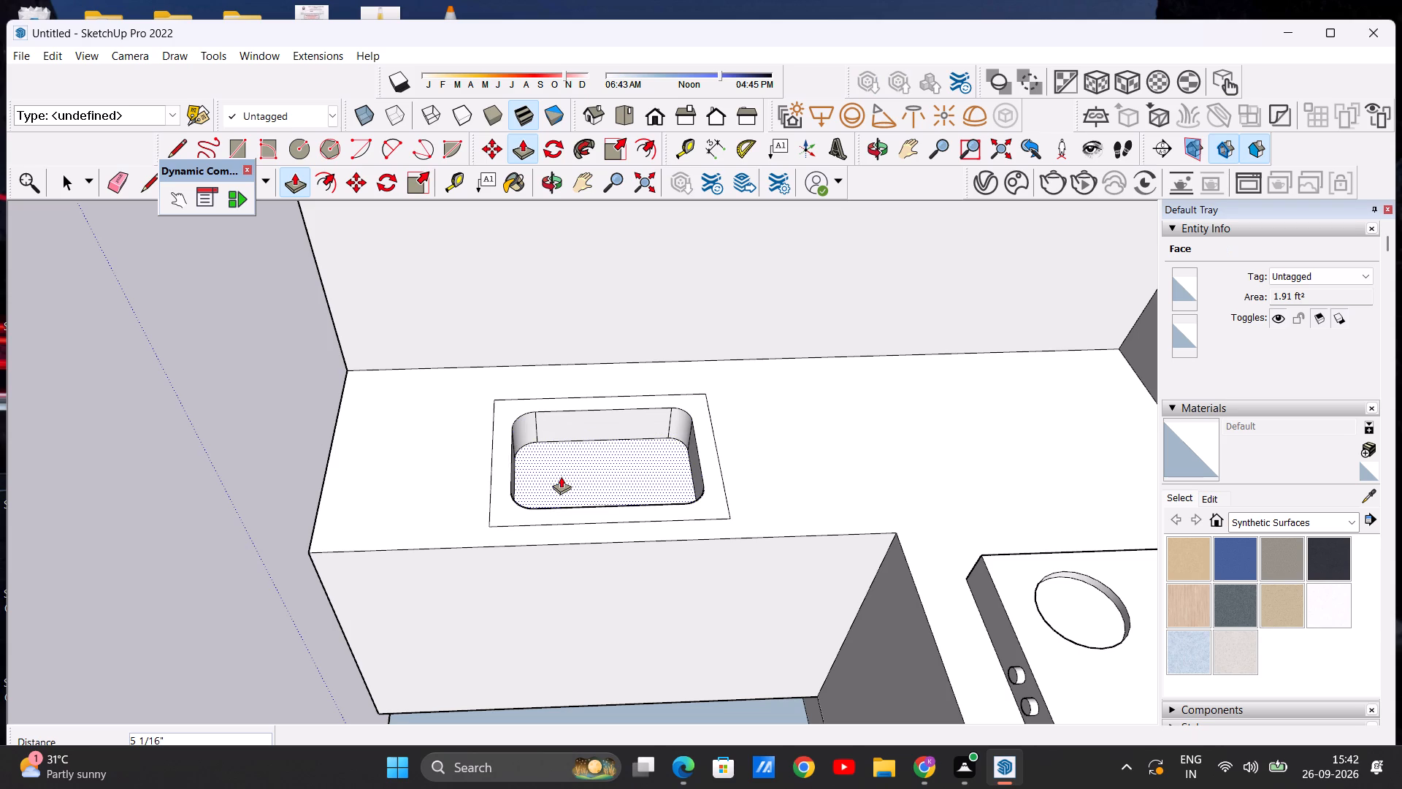
pyautogui.click(561, 476)
pyautogui.press('space')
# Examine the recessed sink basin from several angles together with the surrounding countertop and hob.
pyautogui.moveTo(605, 476); pyautogui.dragTo(600, 413, button='middle')
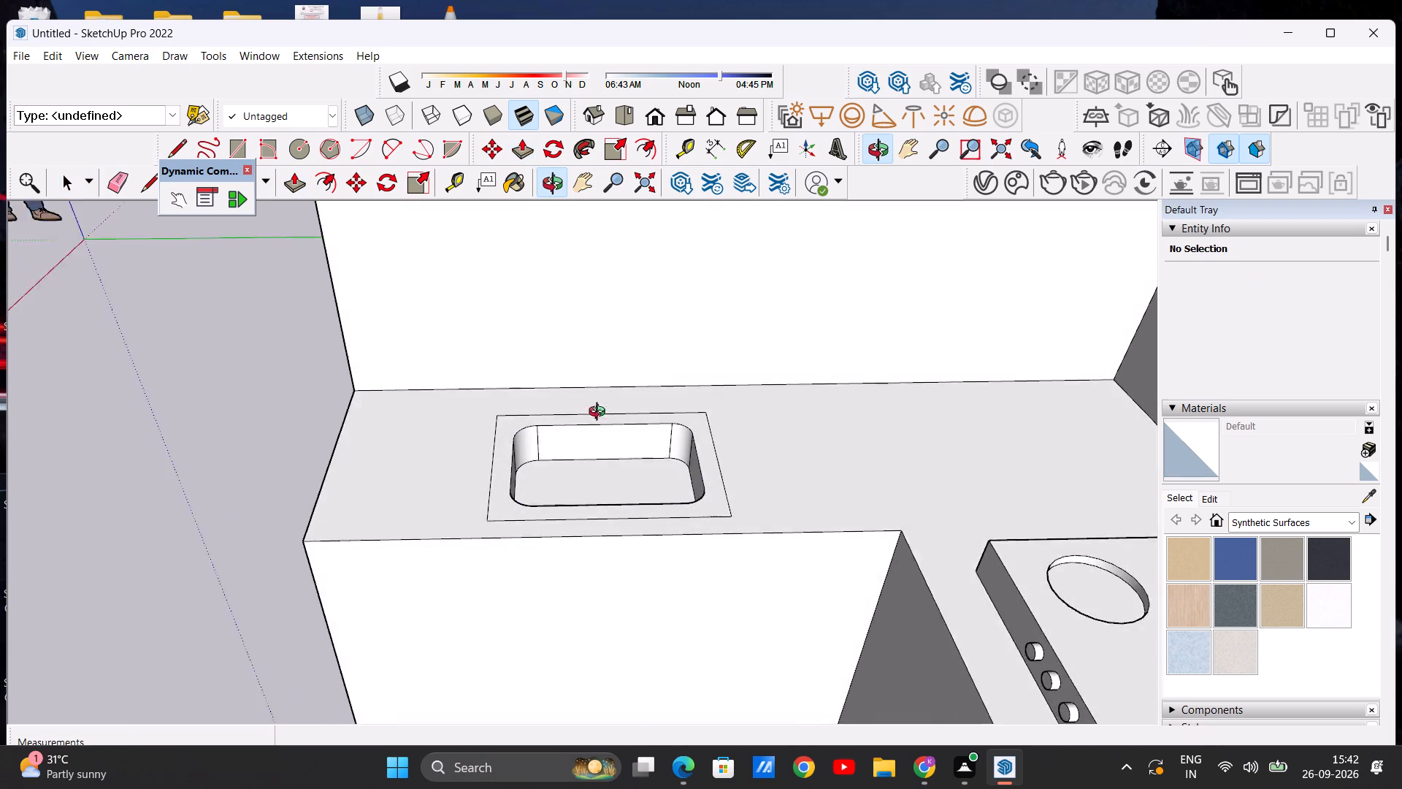
pyautogui.moveTo(600, 413); pyautogui.dragTo(596, 561, button='middle')
pyautogui.scroll(5, 594, 446)
pyautogui.scroll(-2, 594, 436)
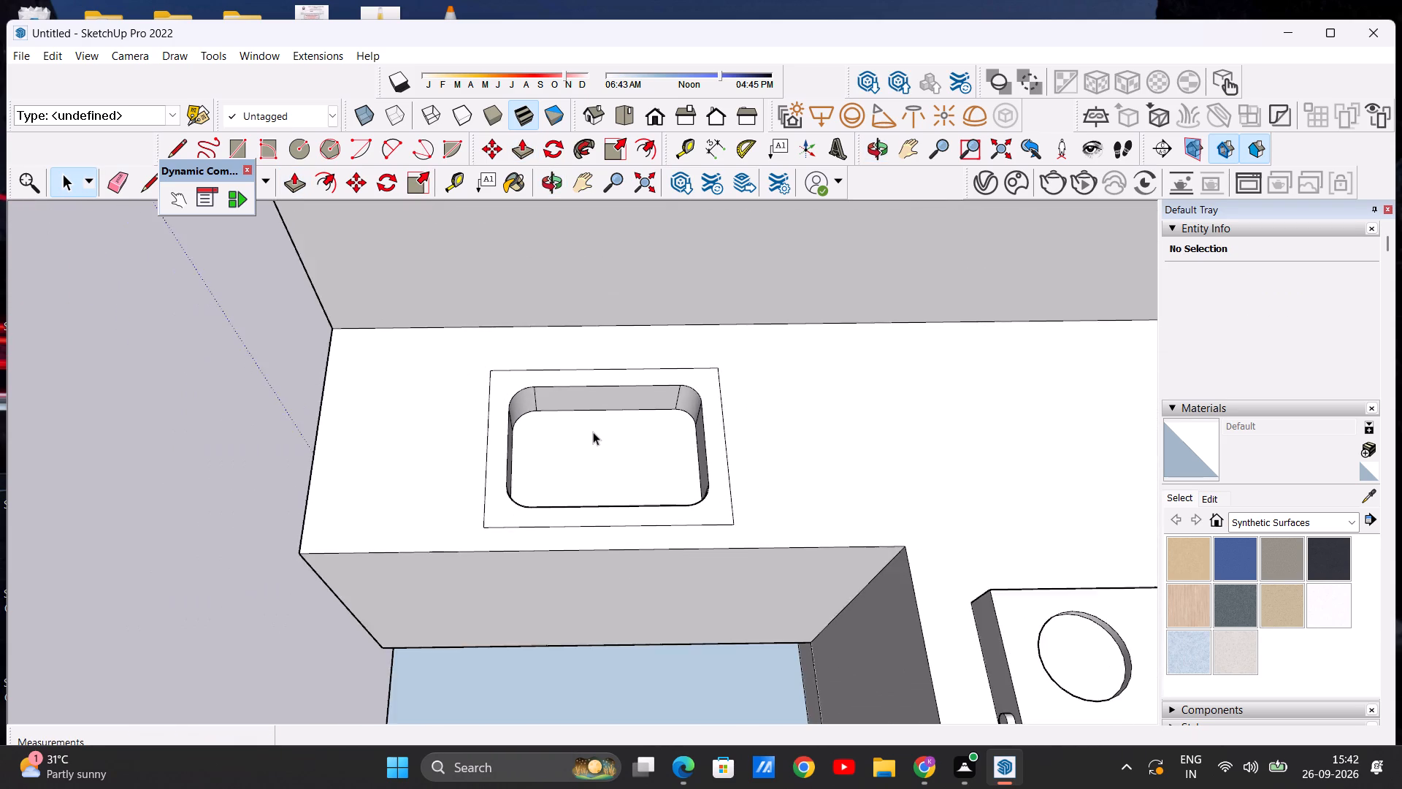
pyautogui.scroll(-5, 593, 432)
pyautogui.moveTo(624, 524); pyautogui.dragTo(597, 368, button='middle')
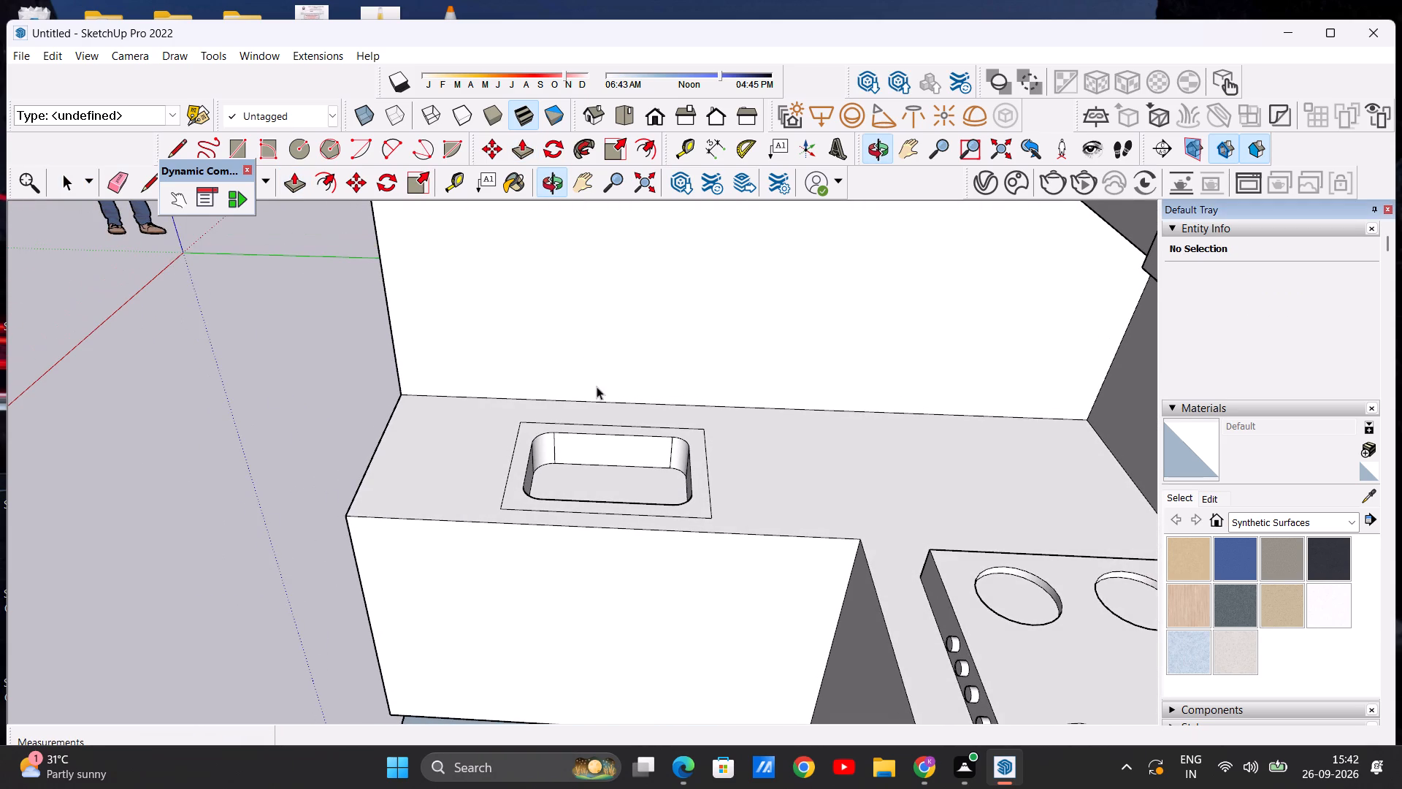
pyautogui.scroll(-3, 592, 399)
pyautogui.moveTo(614, 577); pyautogui.dragTo(656, 557, button='middle')
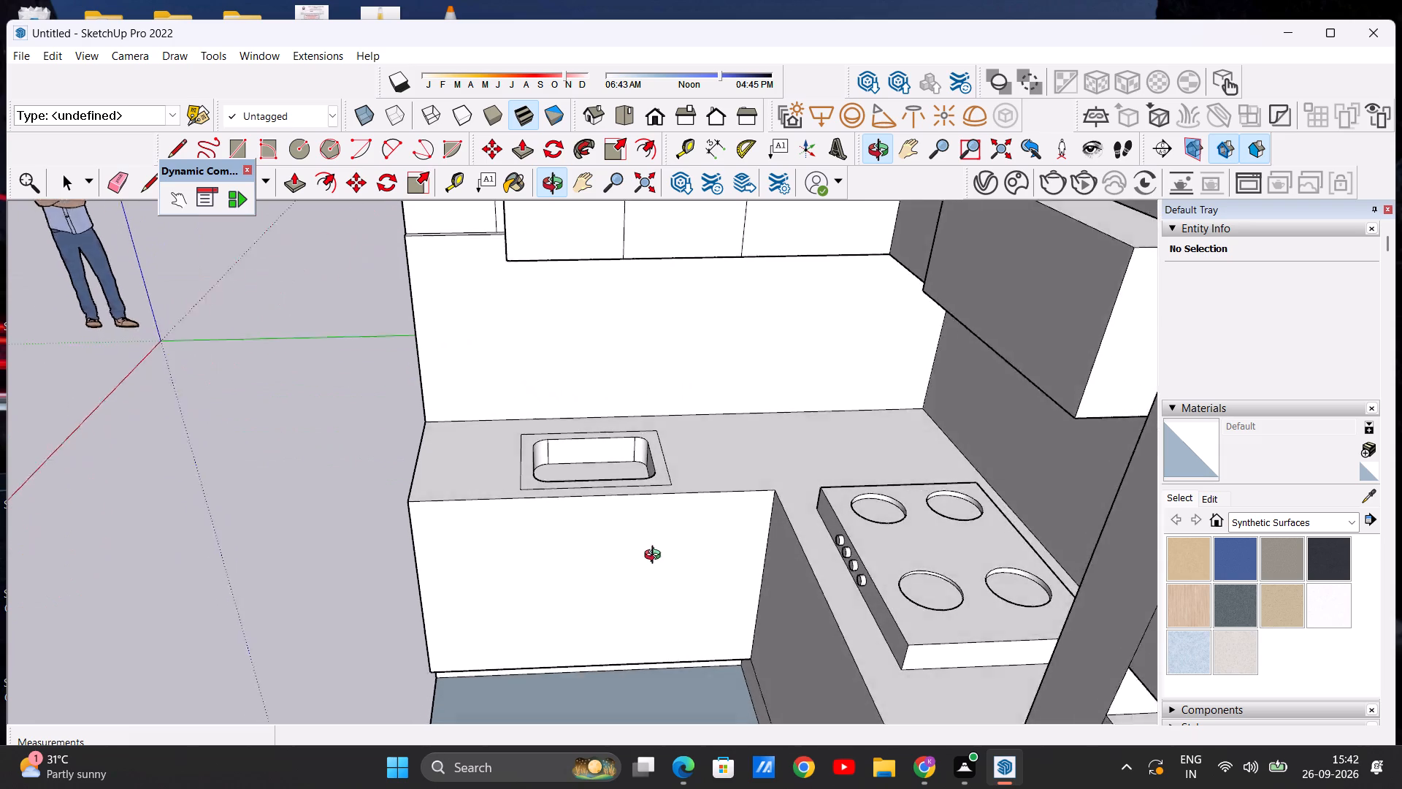
pyautogui.moveTo(656, 557); pyautogui.dragTo(657, 599, button='middle')
pyautogui.moveTo(613, 574); pyautogui.dragTo(608, 600, button='middle')
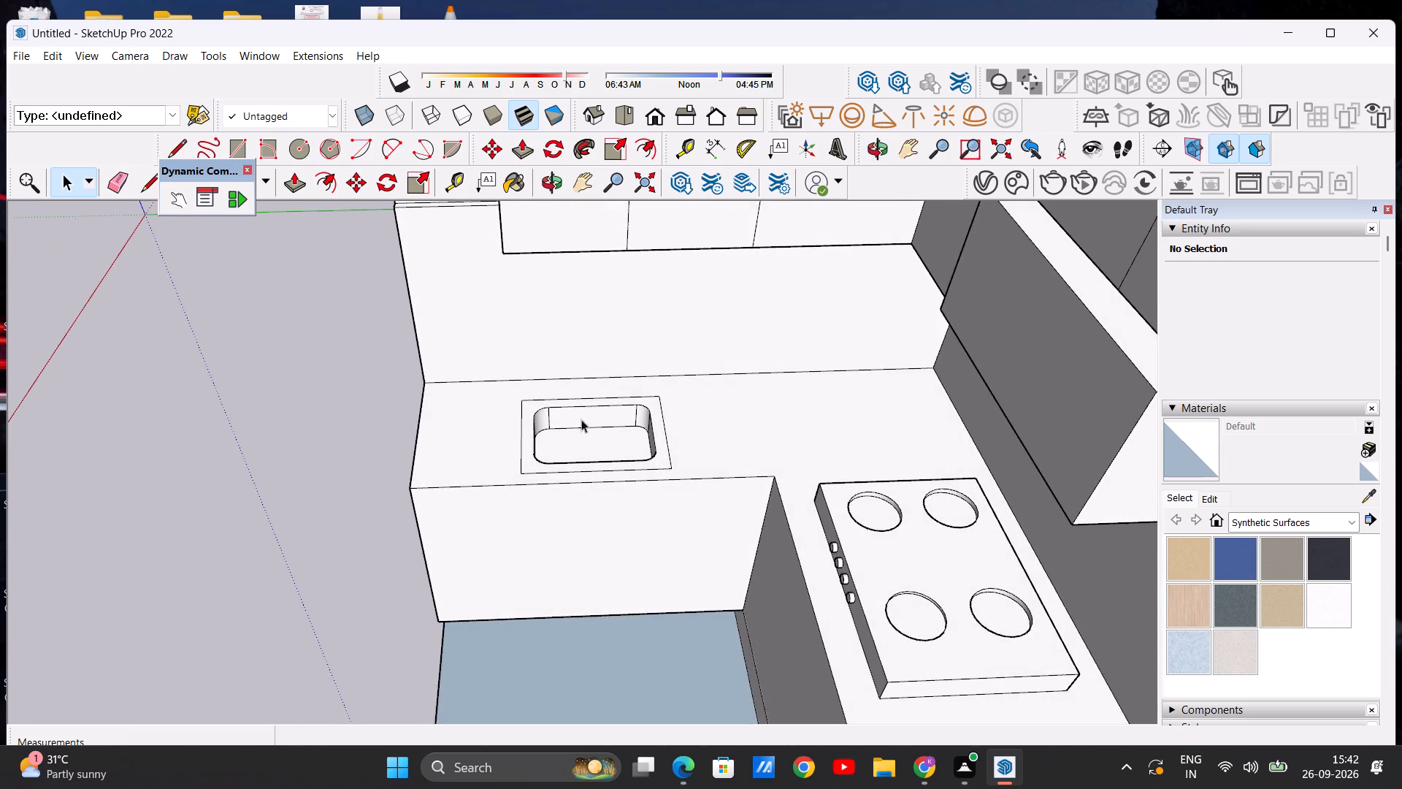
# Draw a faucet base circle of about 1 3/16" radius on the countertop between the sink rim and the wall.
pyautogui.scroll(2, 583, 401)
pyautogui.moveTo(584, 433); pyautogui.dragTo(586, 536, button='middle')
pyautogui.scroll(6, 571, 336)
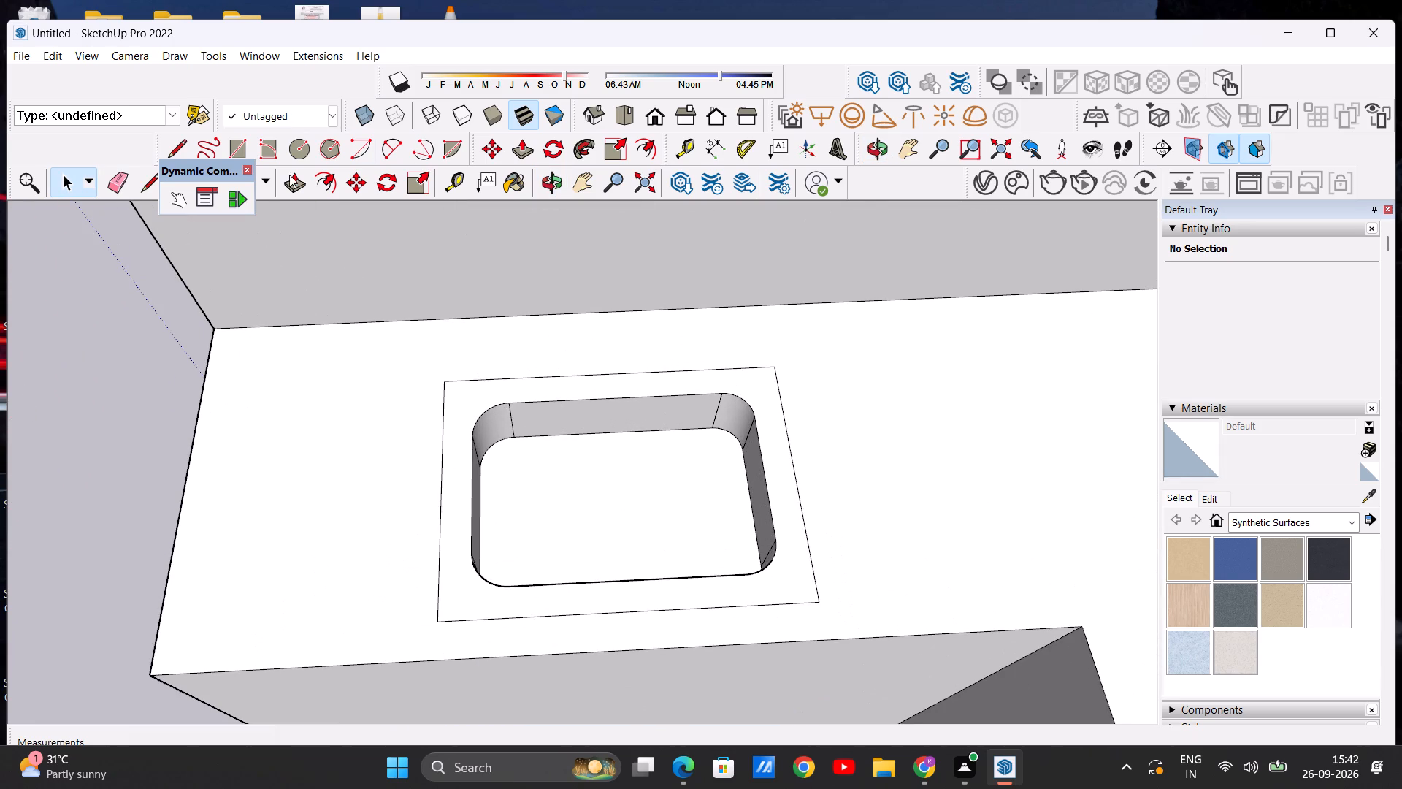
pyautogui.click(297, 150)
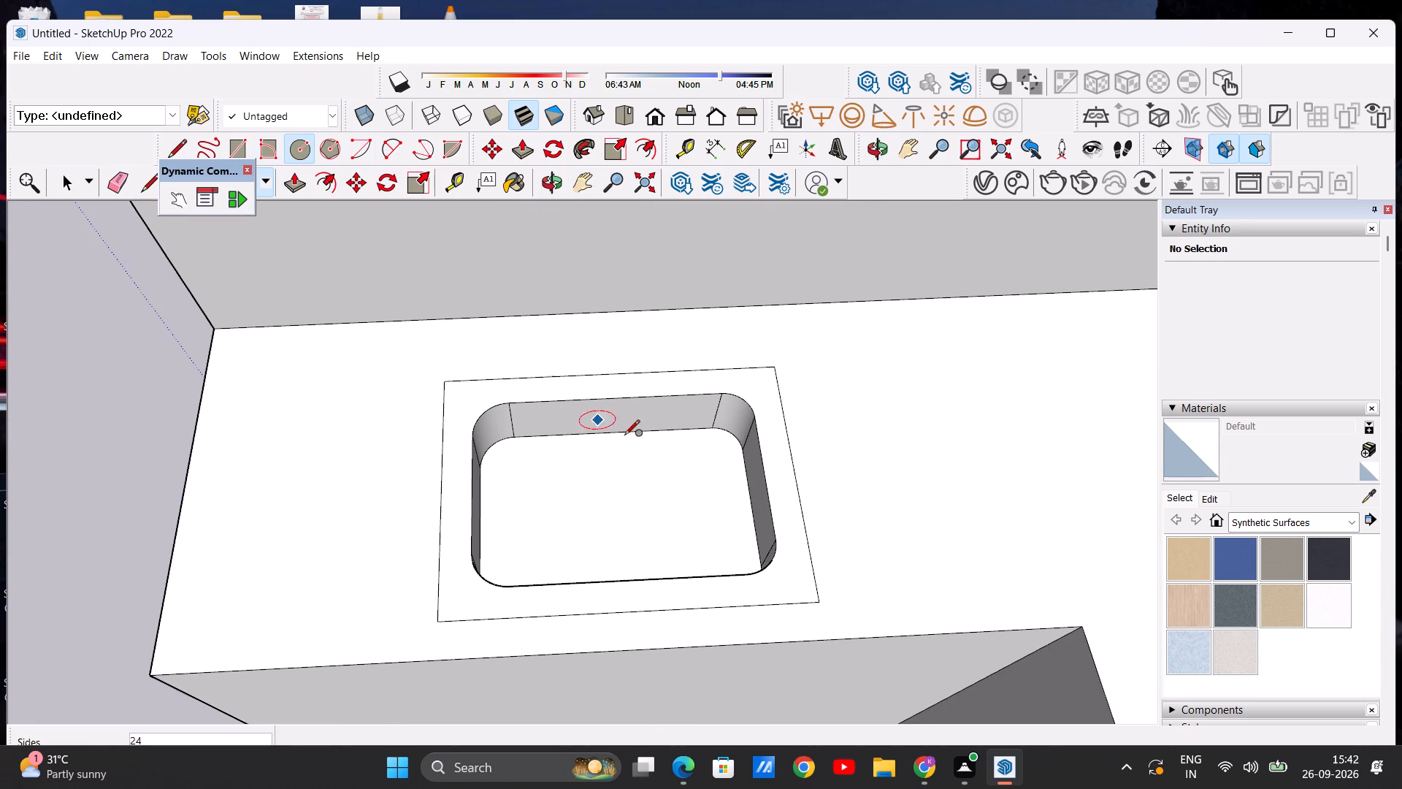
pyautogui.click(605, 342)
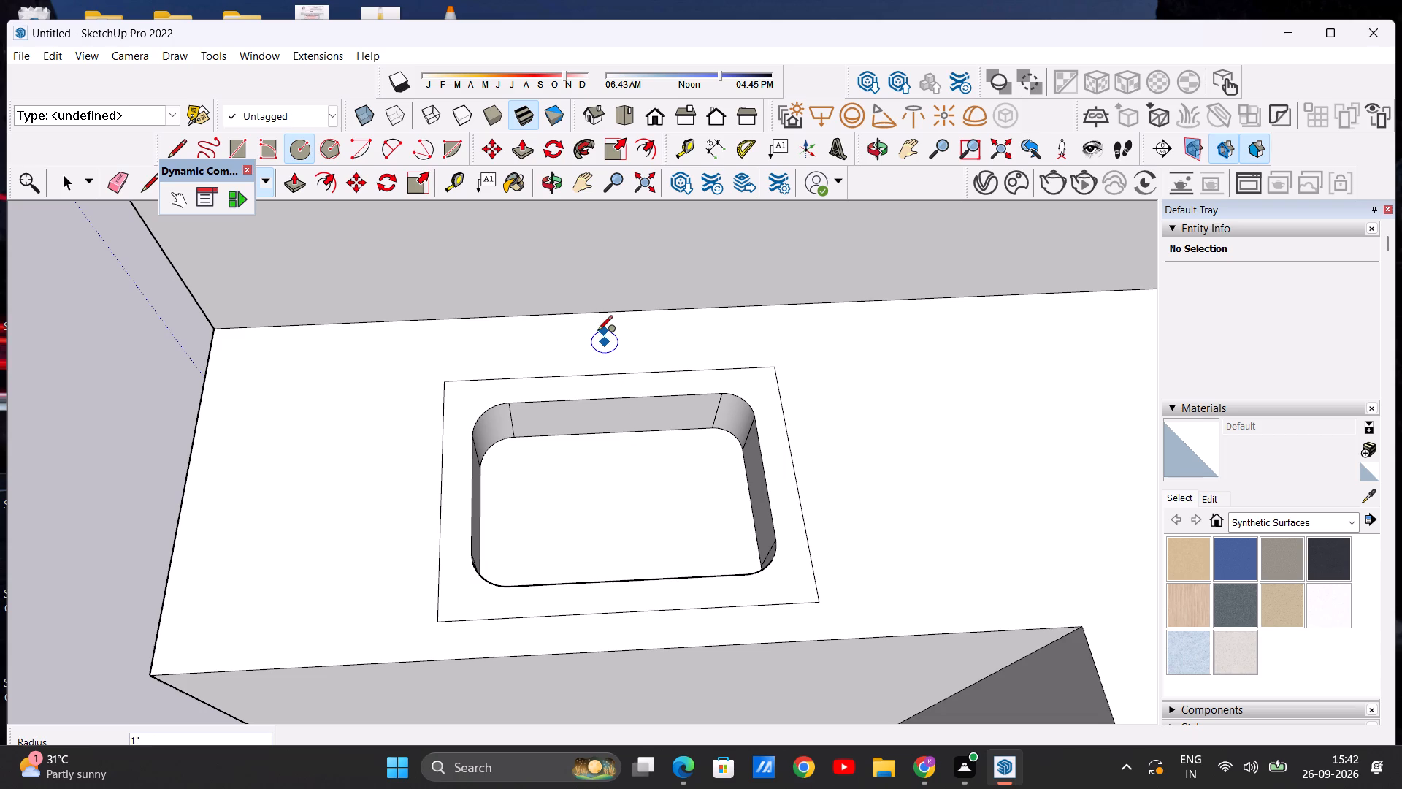
pyautogui.click(597, 329)
pyautogui.press('space')
# Push/Pull the faucet base circle upward about 1' 4 3/8" to form a vertical faucet post.
pyautogui.click(293, 180)
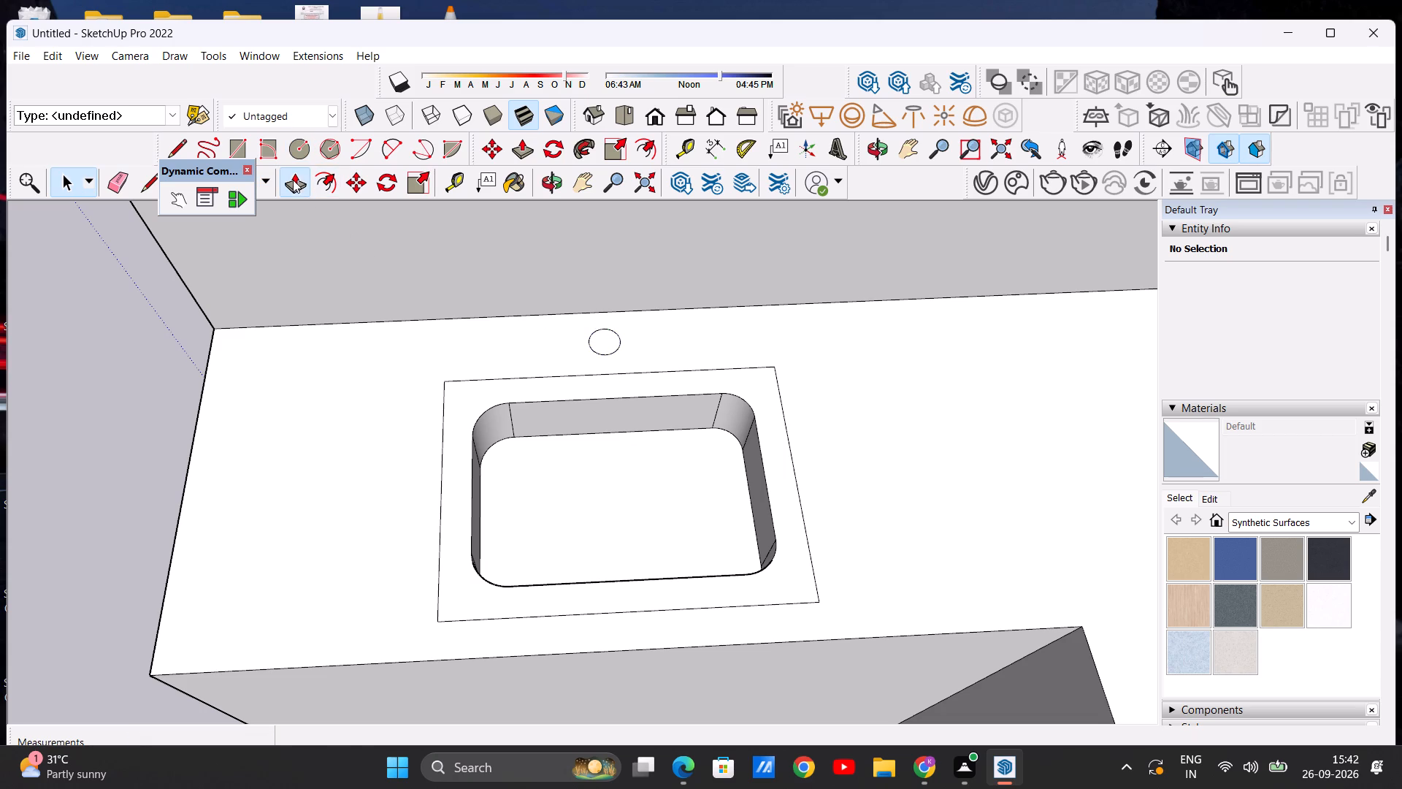
pyautogui.click(608, 330)
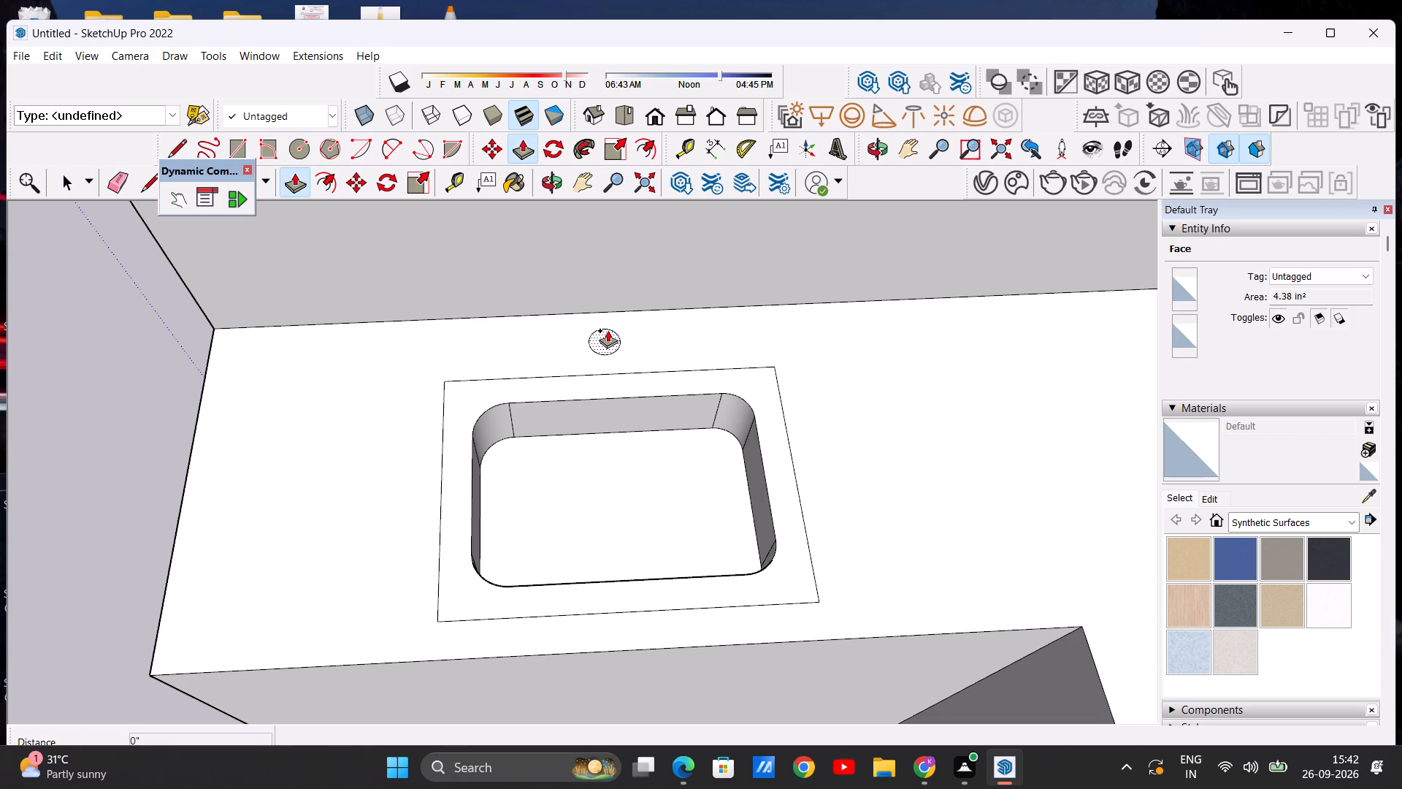
pyautogui.scroll(-13, 593, 313)
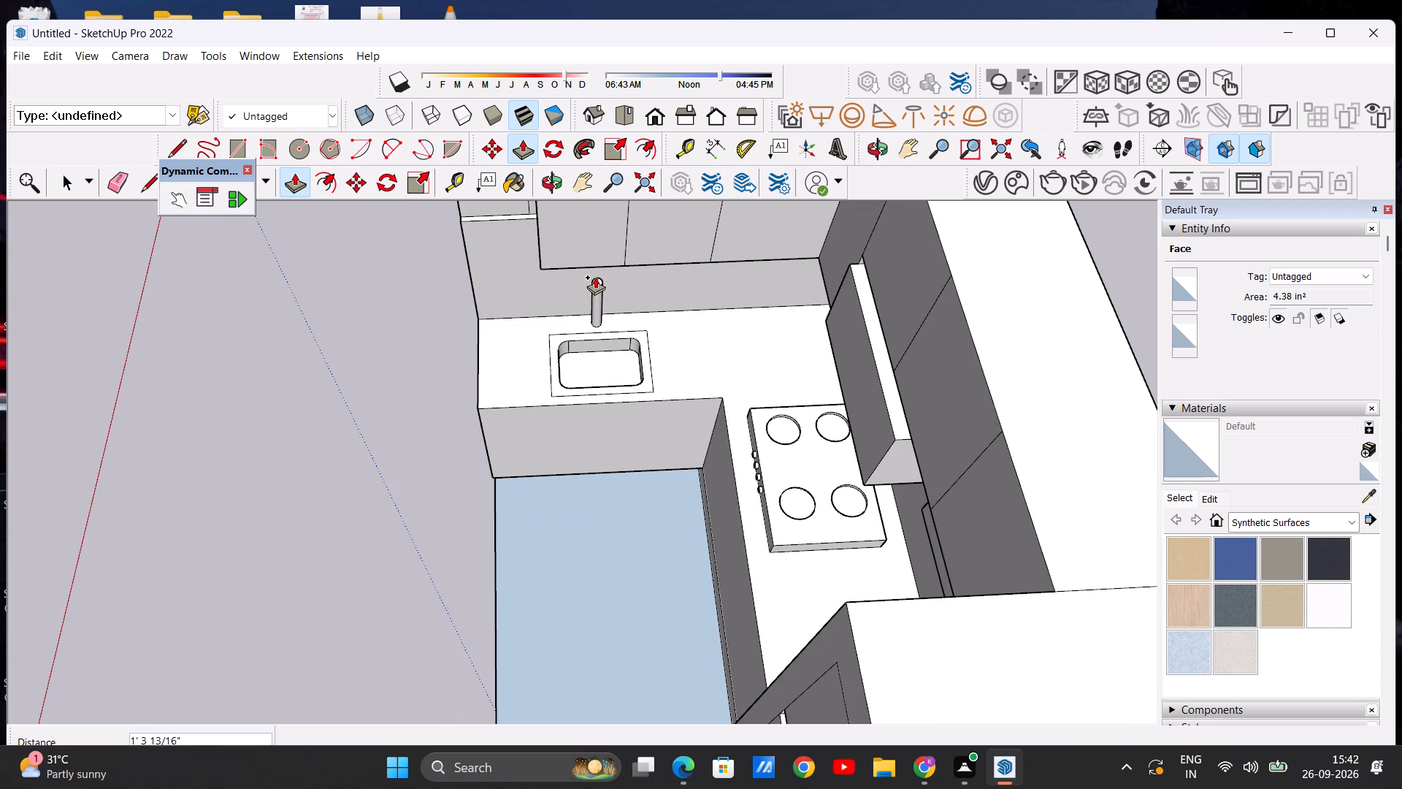
pyautogui.click(595, 277)
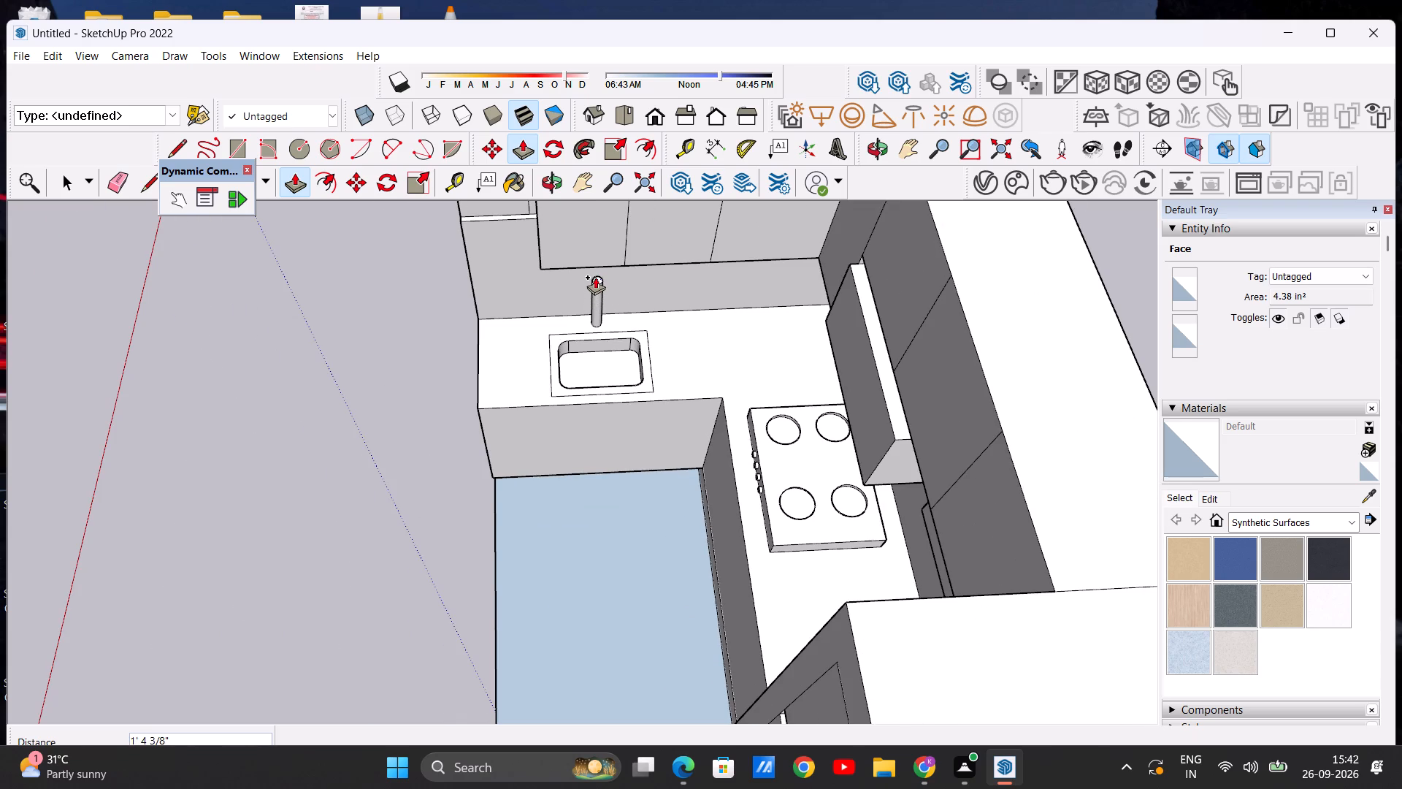
pyautogui.press('space')
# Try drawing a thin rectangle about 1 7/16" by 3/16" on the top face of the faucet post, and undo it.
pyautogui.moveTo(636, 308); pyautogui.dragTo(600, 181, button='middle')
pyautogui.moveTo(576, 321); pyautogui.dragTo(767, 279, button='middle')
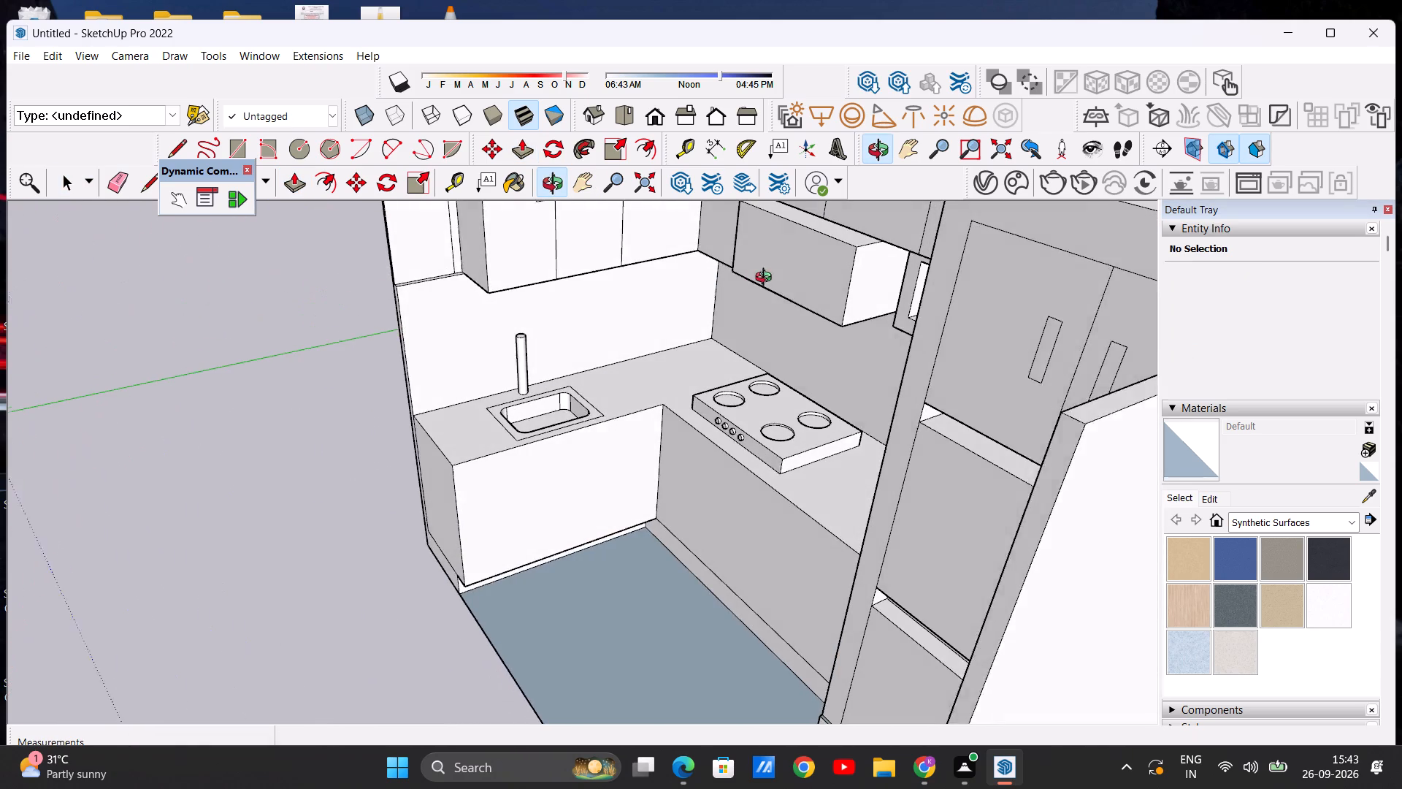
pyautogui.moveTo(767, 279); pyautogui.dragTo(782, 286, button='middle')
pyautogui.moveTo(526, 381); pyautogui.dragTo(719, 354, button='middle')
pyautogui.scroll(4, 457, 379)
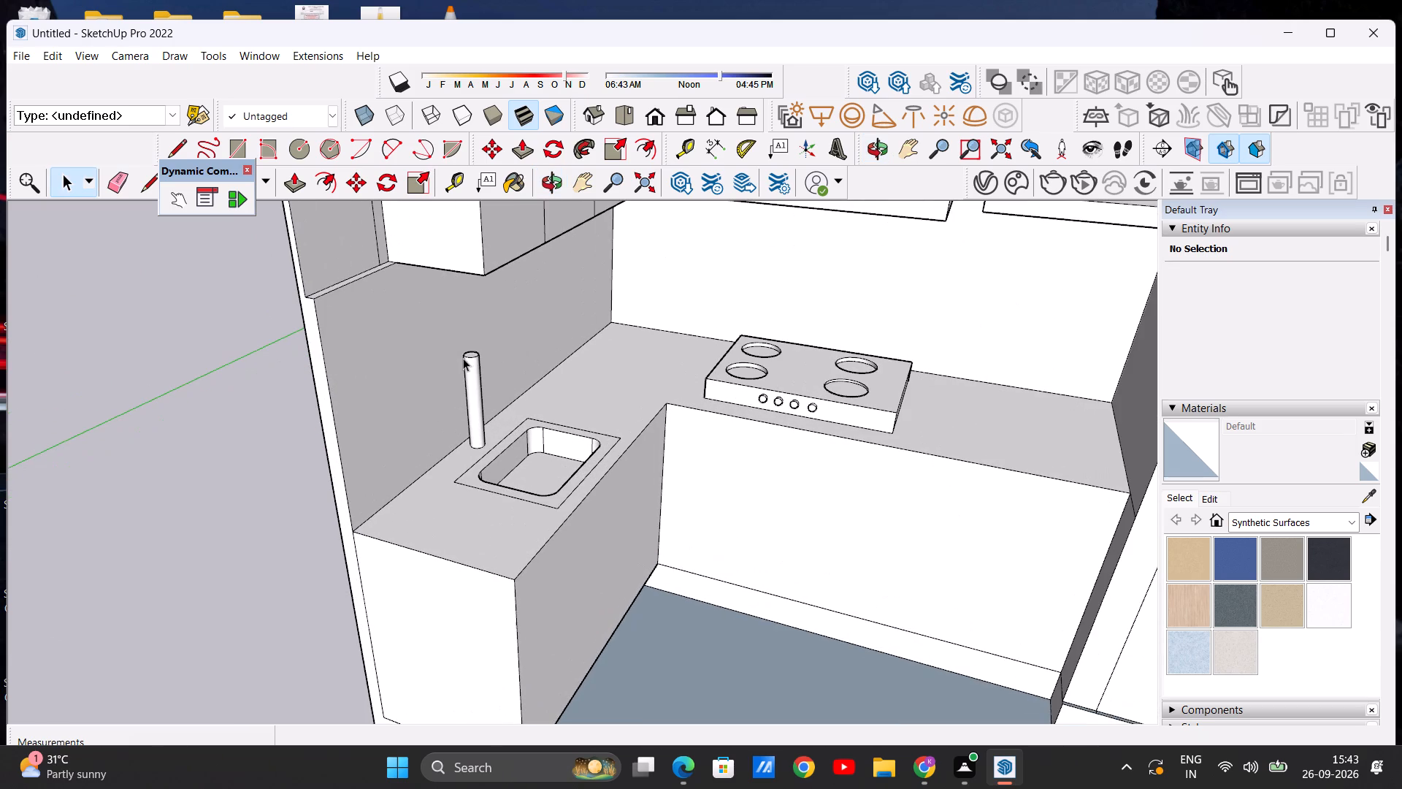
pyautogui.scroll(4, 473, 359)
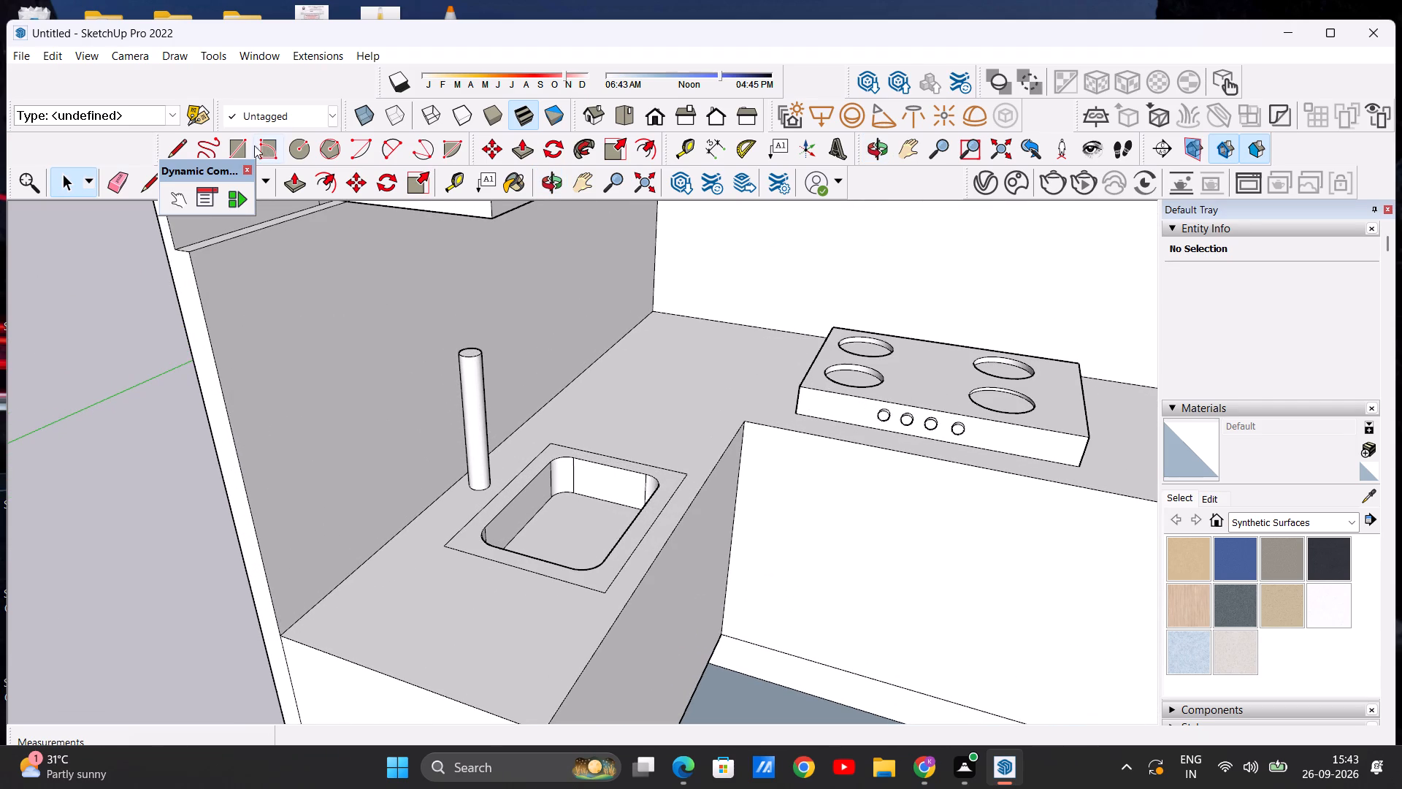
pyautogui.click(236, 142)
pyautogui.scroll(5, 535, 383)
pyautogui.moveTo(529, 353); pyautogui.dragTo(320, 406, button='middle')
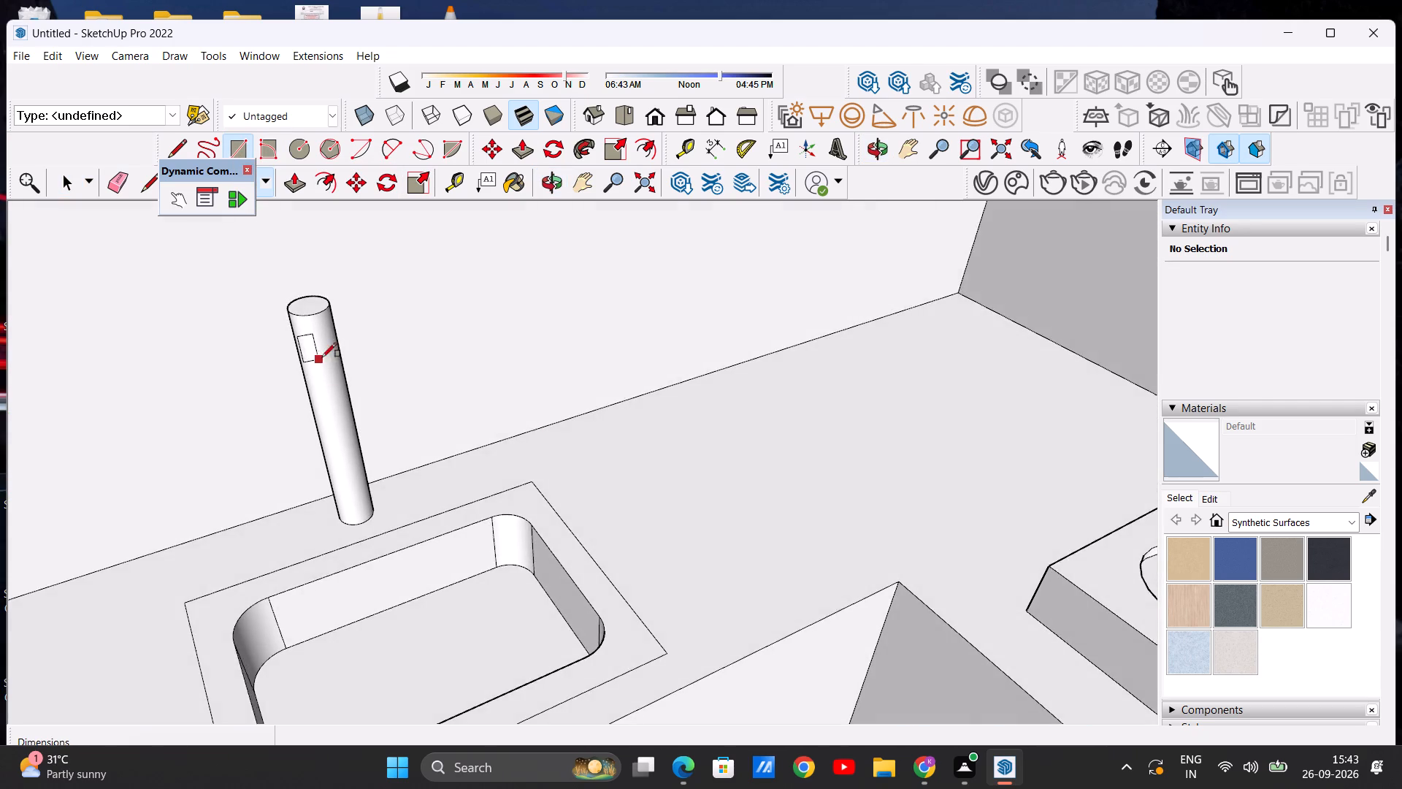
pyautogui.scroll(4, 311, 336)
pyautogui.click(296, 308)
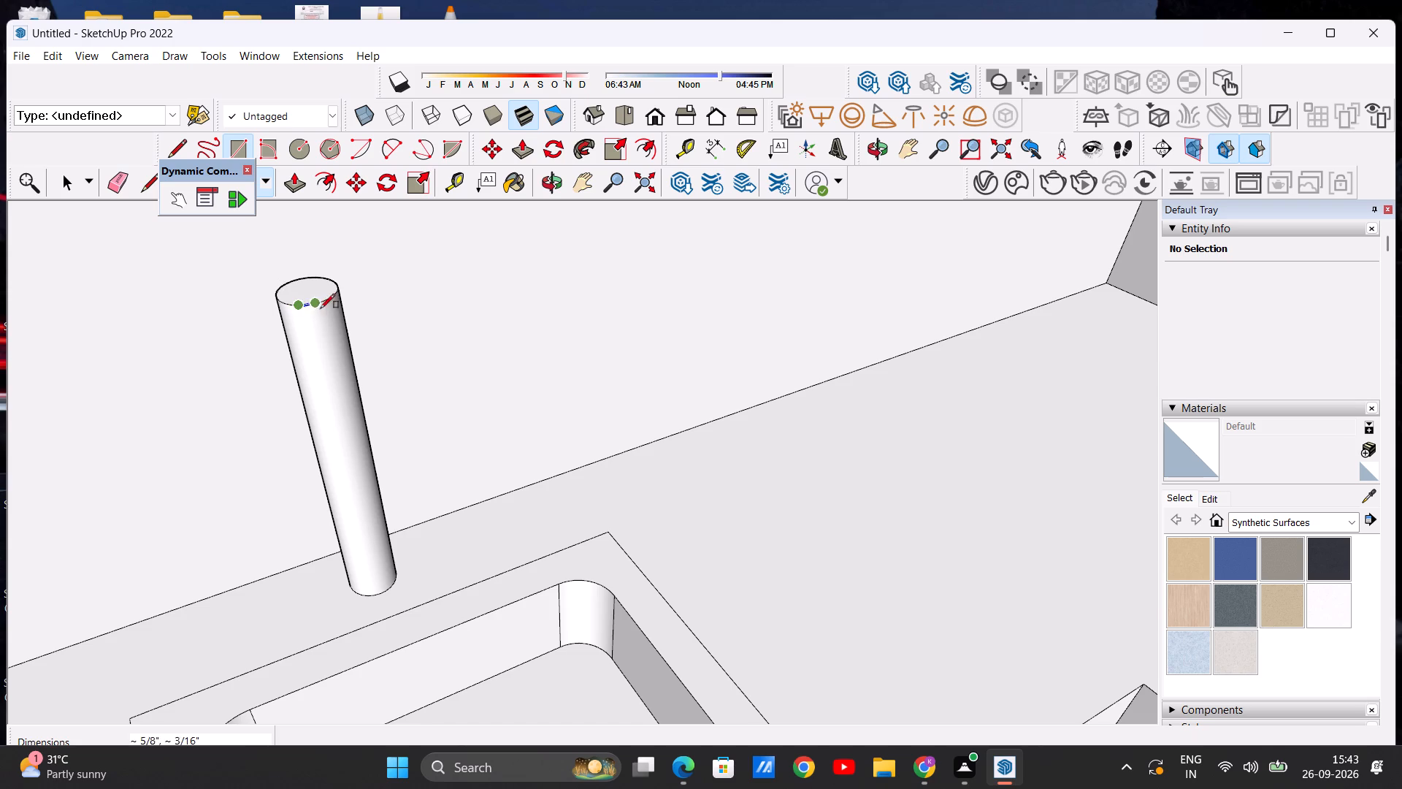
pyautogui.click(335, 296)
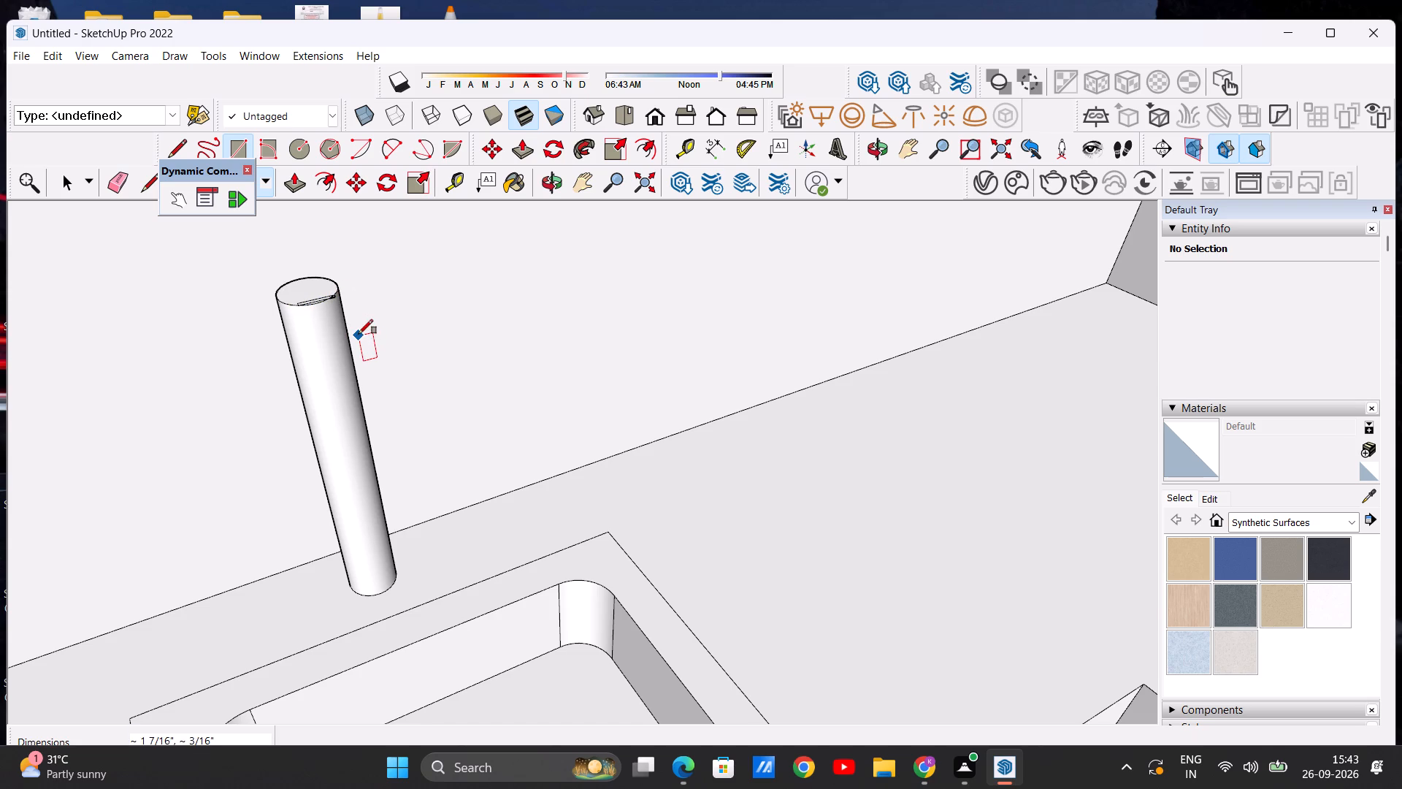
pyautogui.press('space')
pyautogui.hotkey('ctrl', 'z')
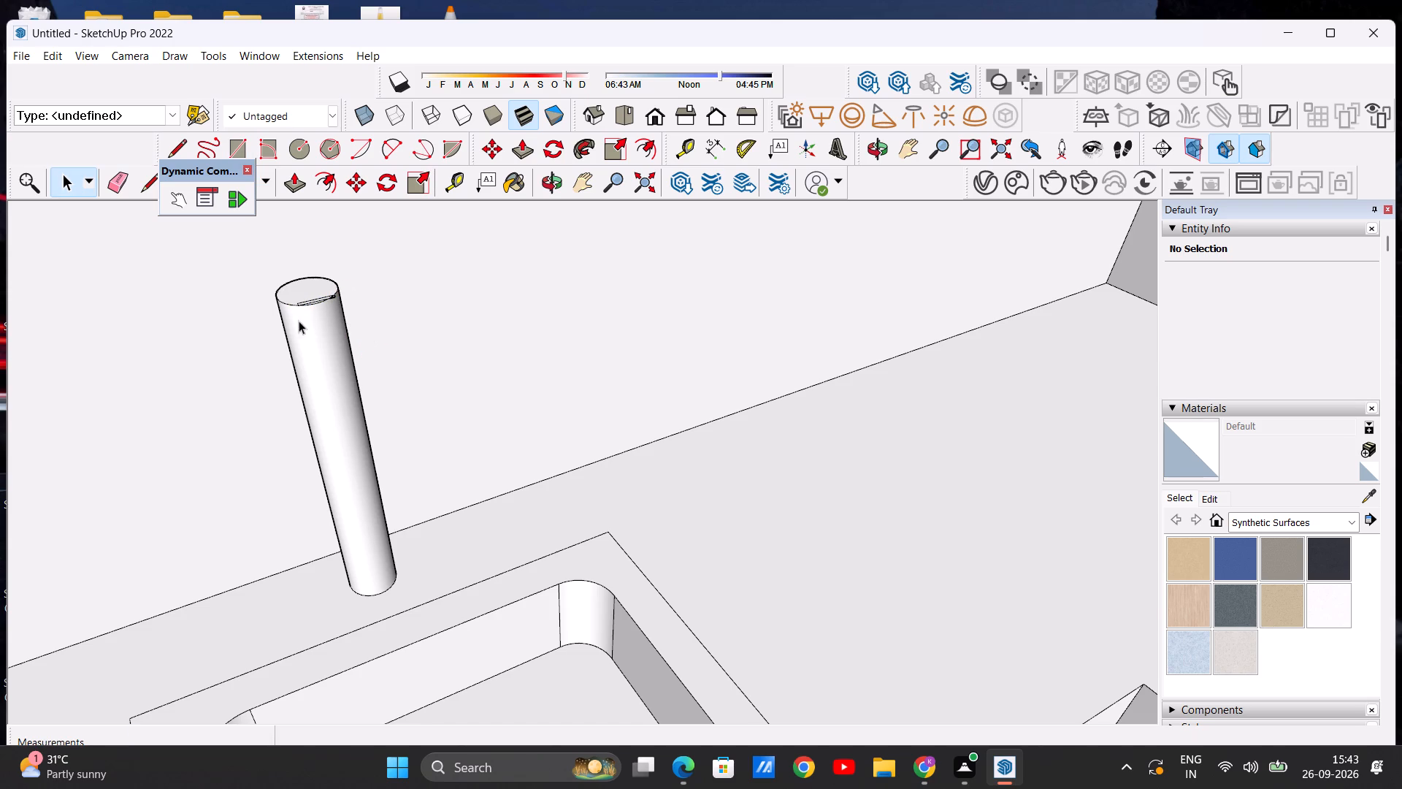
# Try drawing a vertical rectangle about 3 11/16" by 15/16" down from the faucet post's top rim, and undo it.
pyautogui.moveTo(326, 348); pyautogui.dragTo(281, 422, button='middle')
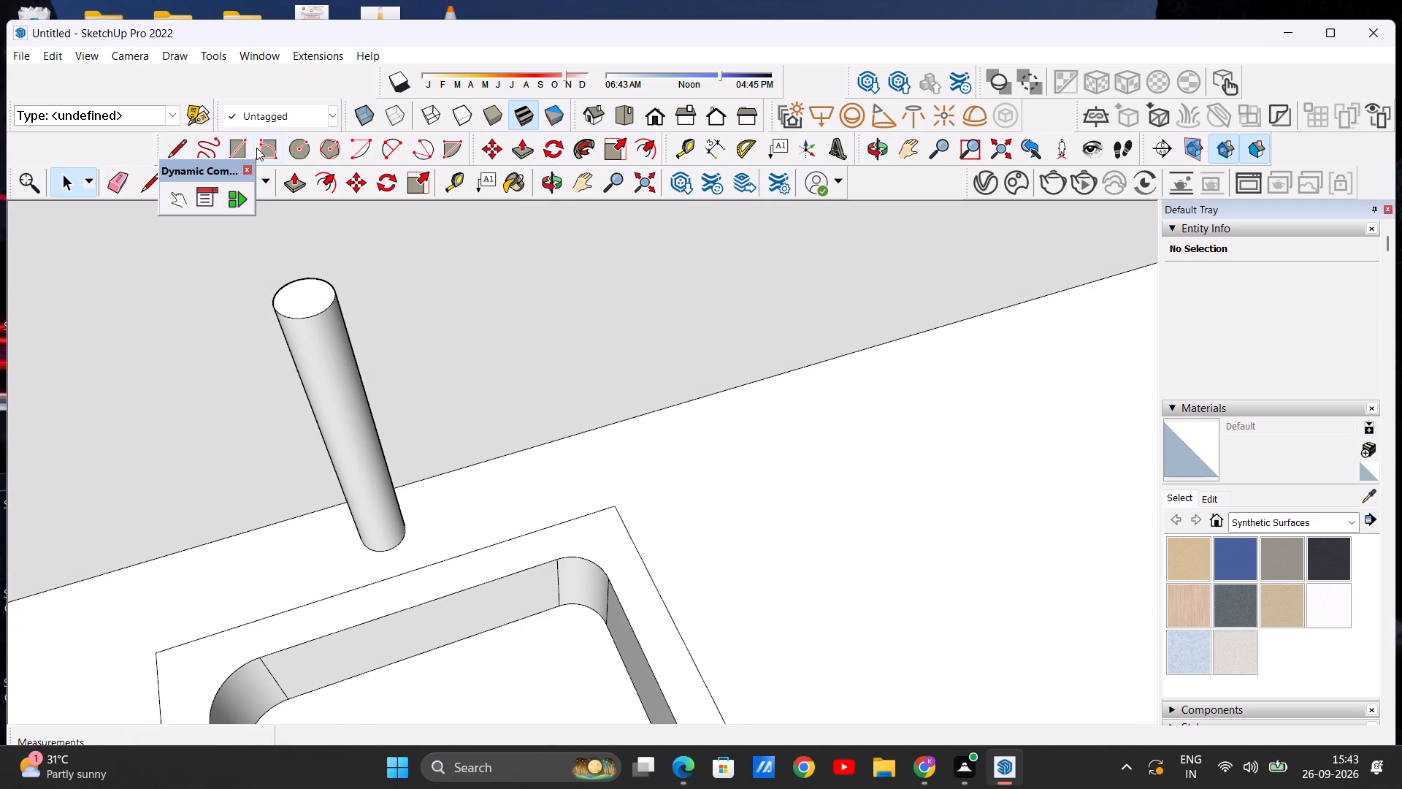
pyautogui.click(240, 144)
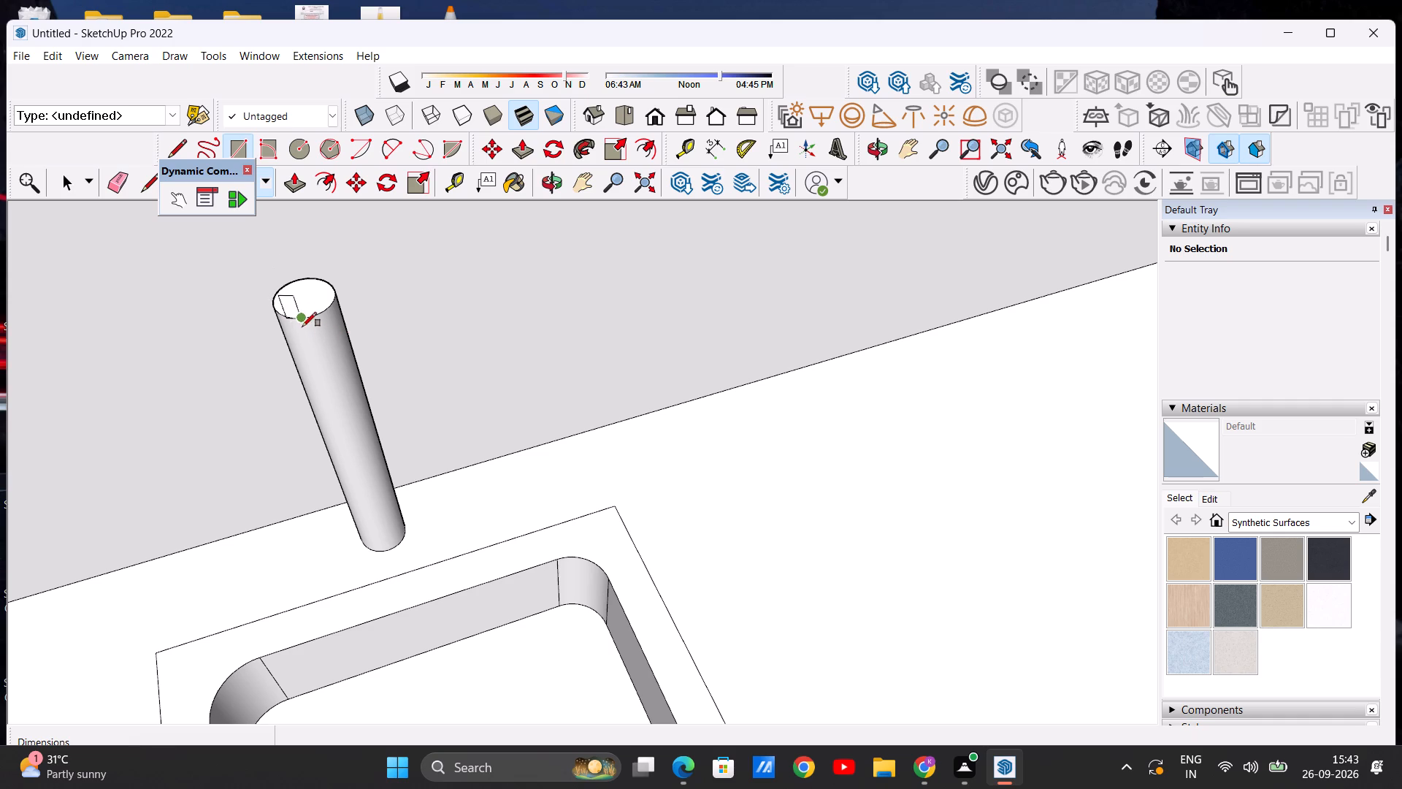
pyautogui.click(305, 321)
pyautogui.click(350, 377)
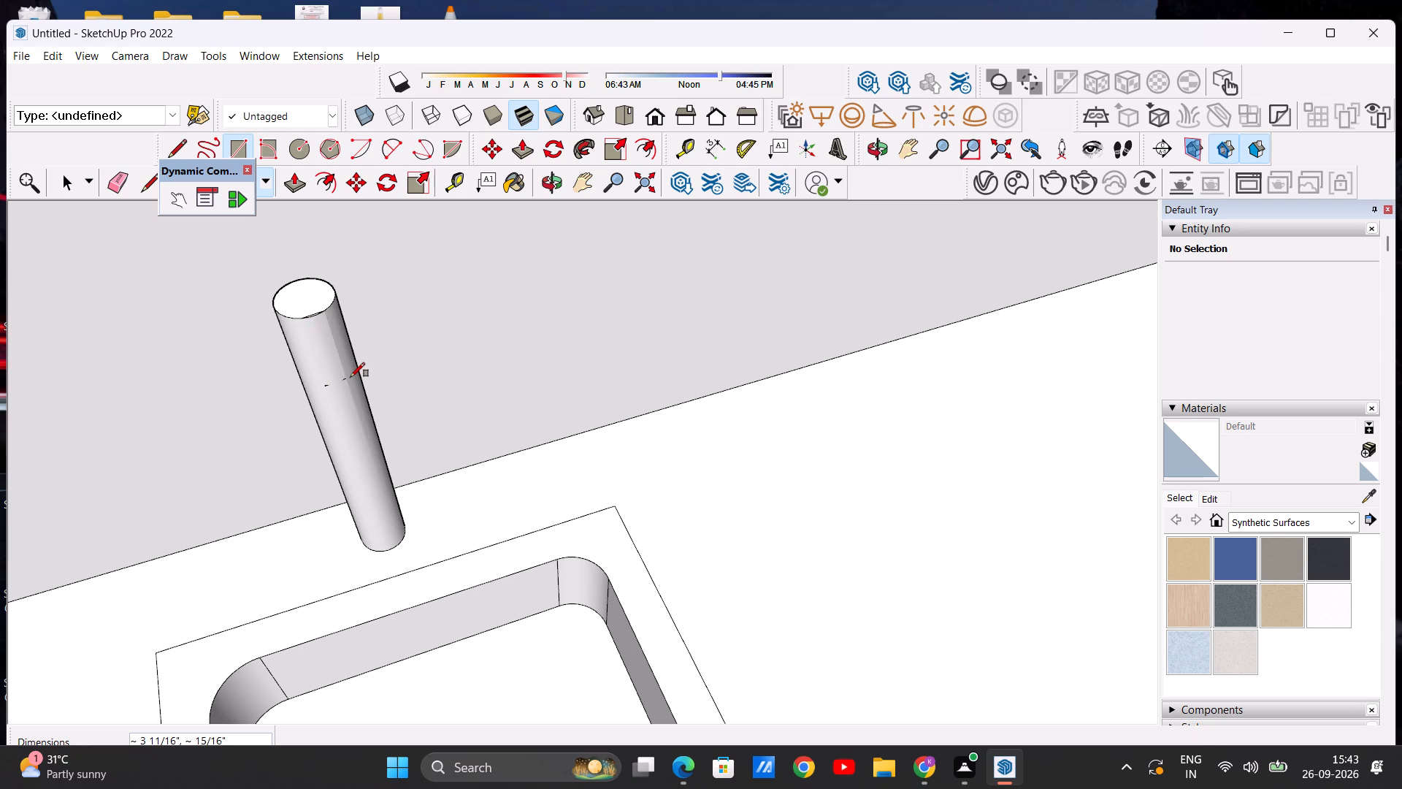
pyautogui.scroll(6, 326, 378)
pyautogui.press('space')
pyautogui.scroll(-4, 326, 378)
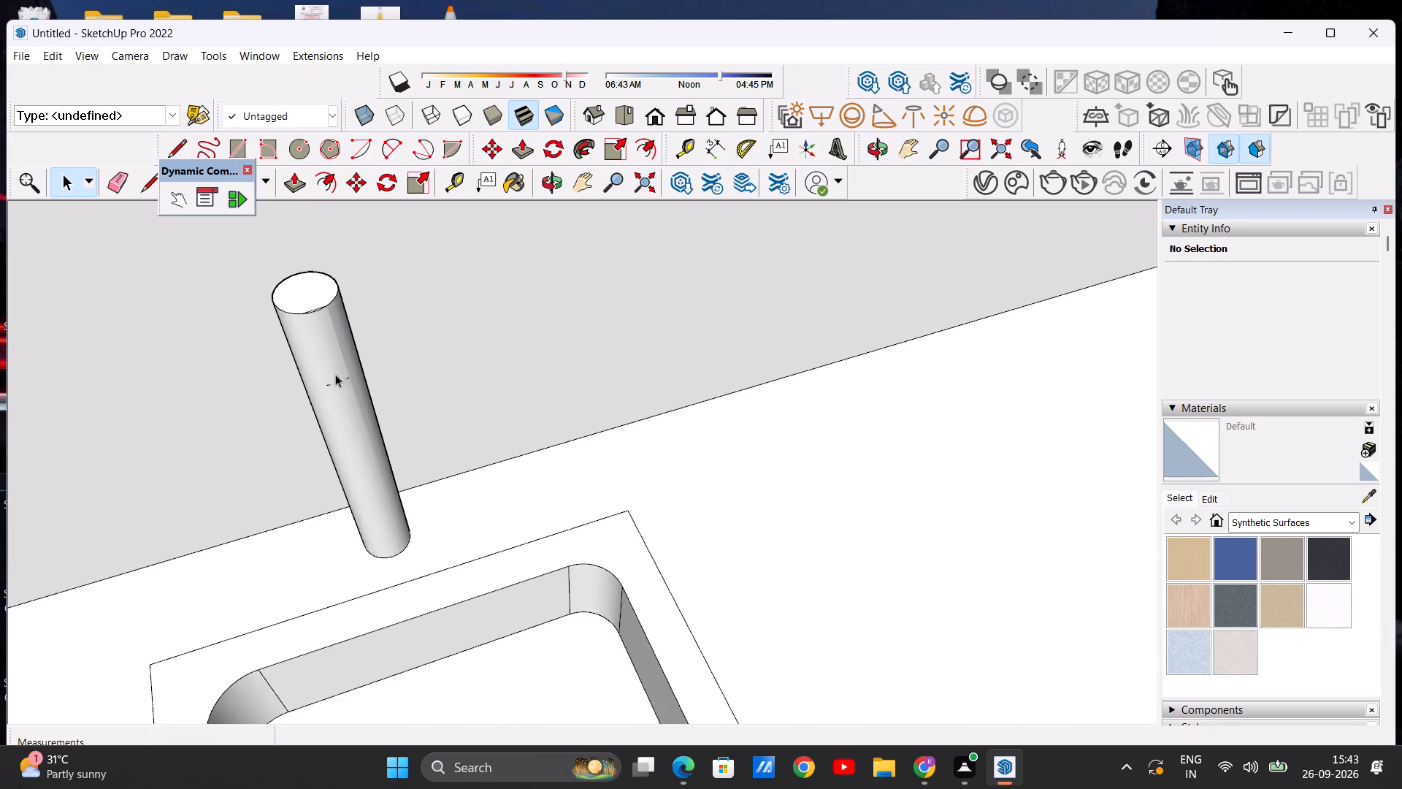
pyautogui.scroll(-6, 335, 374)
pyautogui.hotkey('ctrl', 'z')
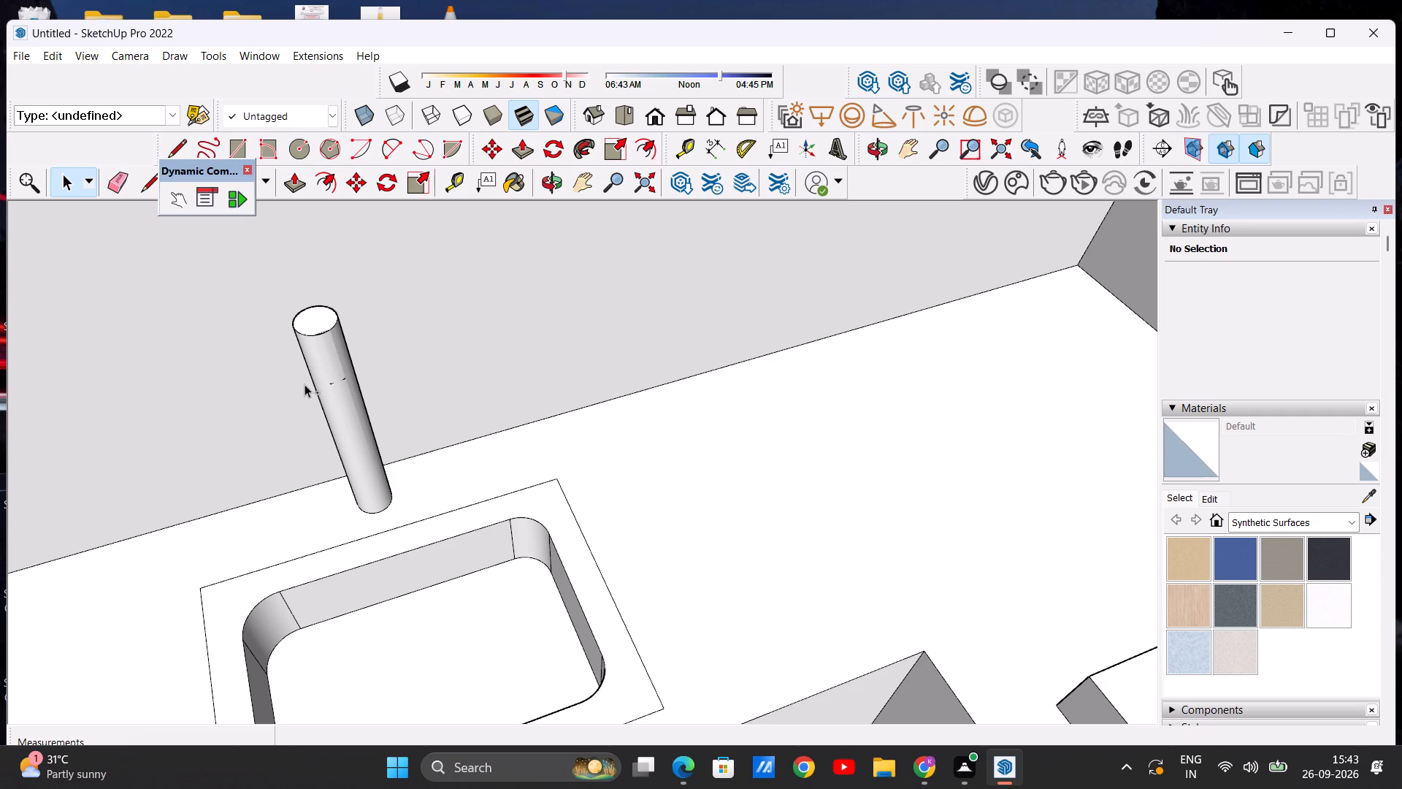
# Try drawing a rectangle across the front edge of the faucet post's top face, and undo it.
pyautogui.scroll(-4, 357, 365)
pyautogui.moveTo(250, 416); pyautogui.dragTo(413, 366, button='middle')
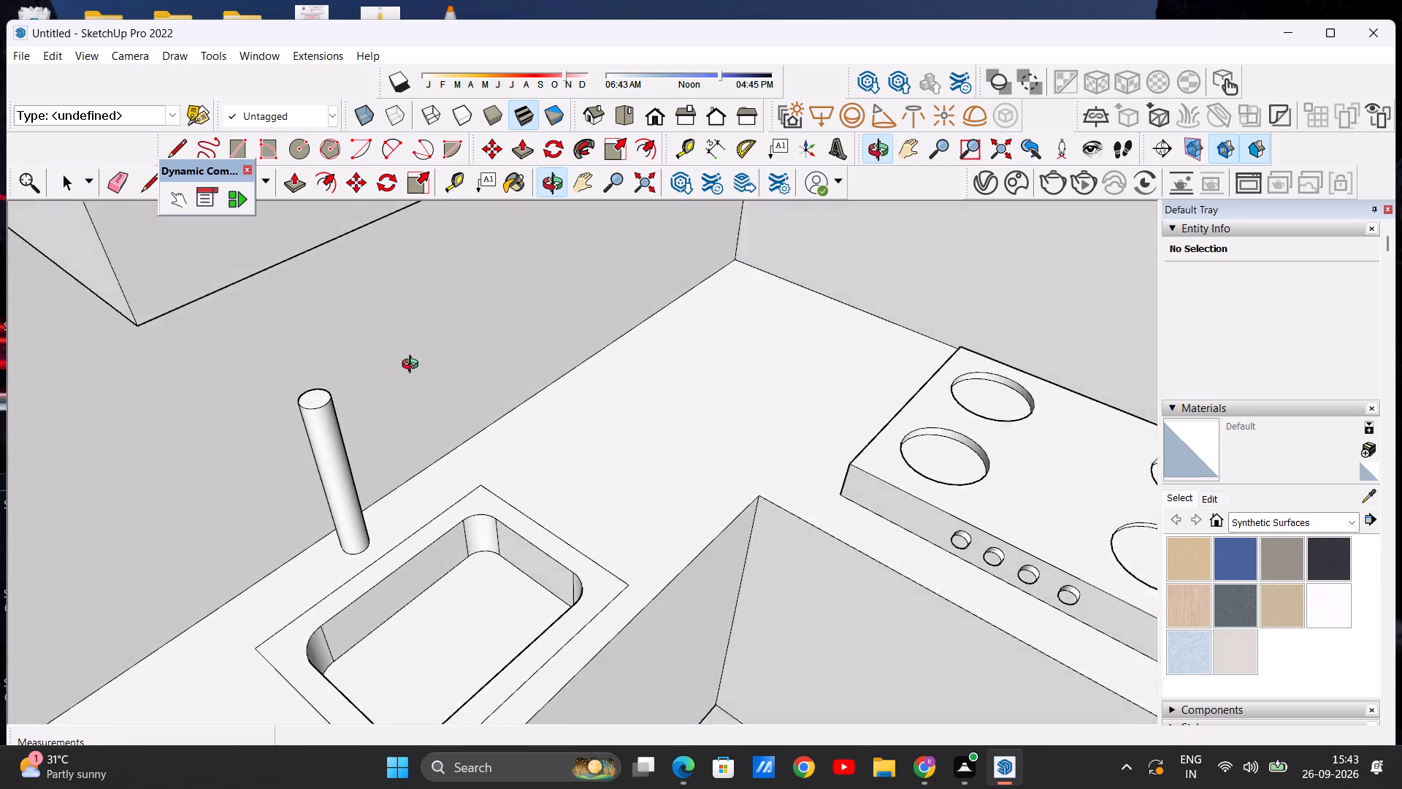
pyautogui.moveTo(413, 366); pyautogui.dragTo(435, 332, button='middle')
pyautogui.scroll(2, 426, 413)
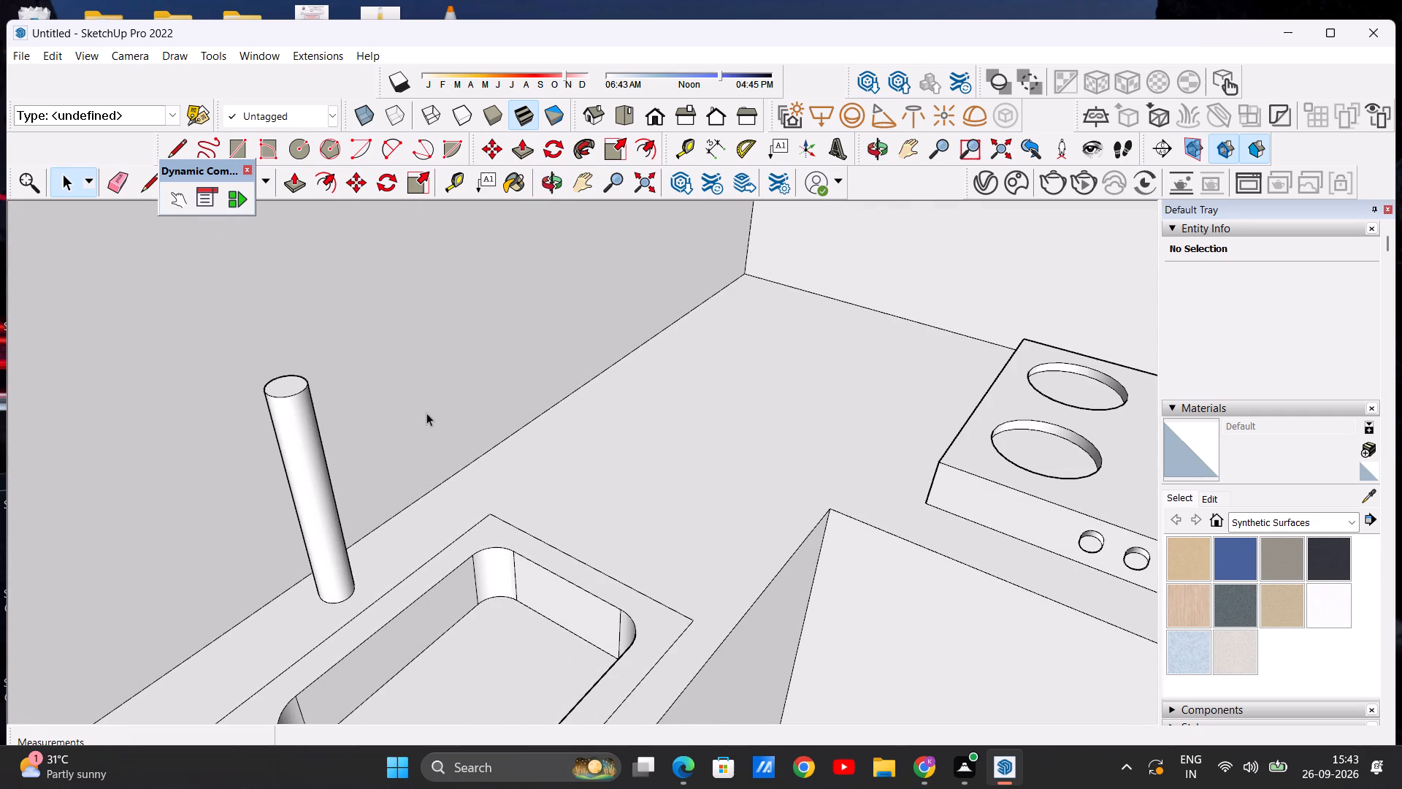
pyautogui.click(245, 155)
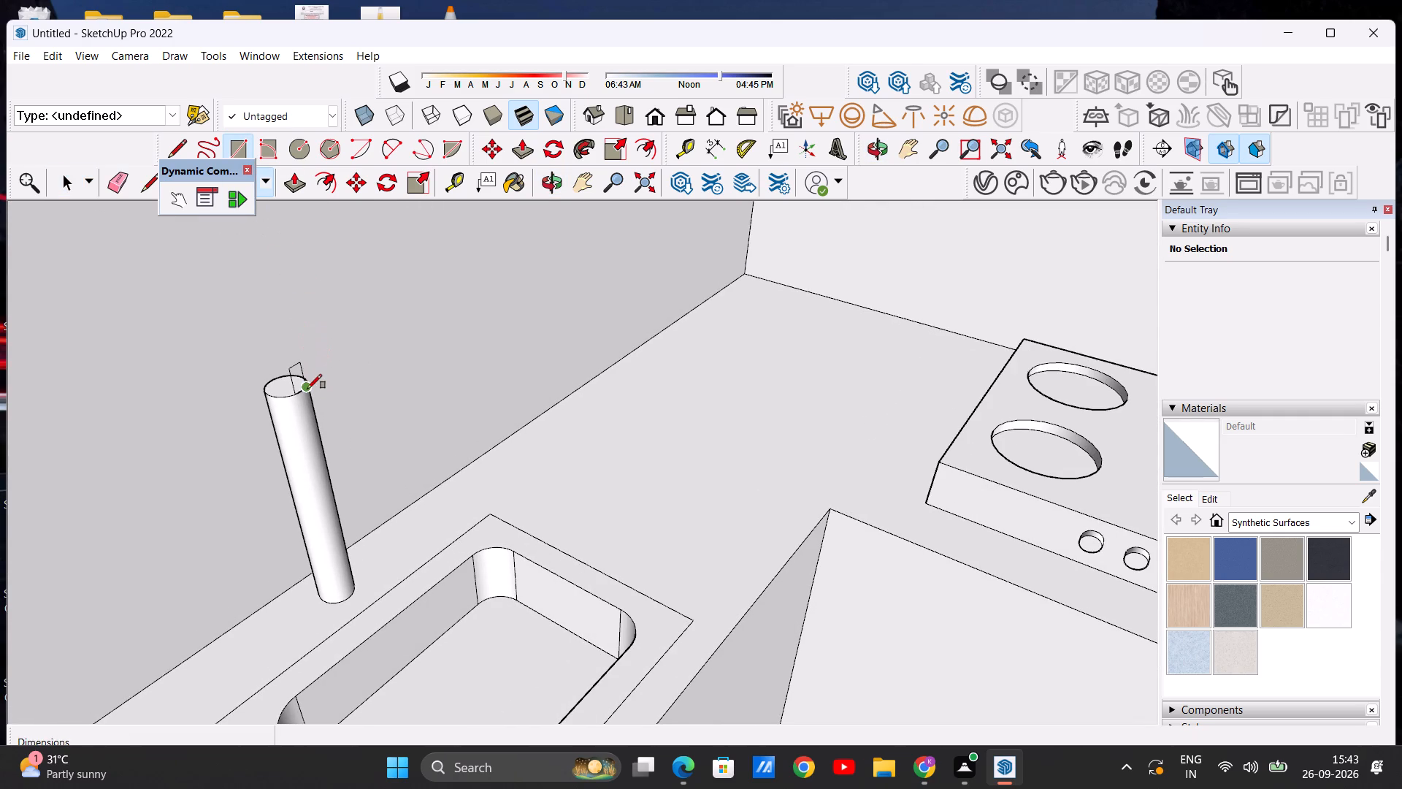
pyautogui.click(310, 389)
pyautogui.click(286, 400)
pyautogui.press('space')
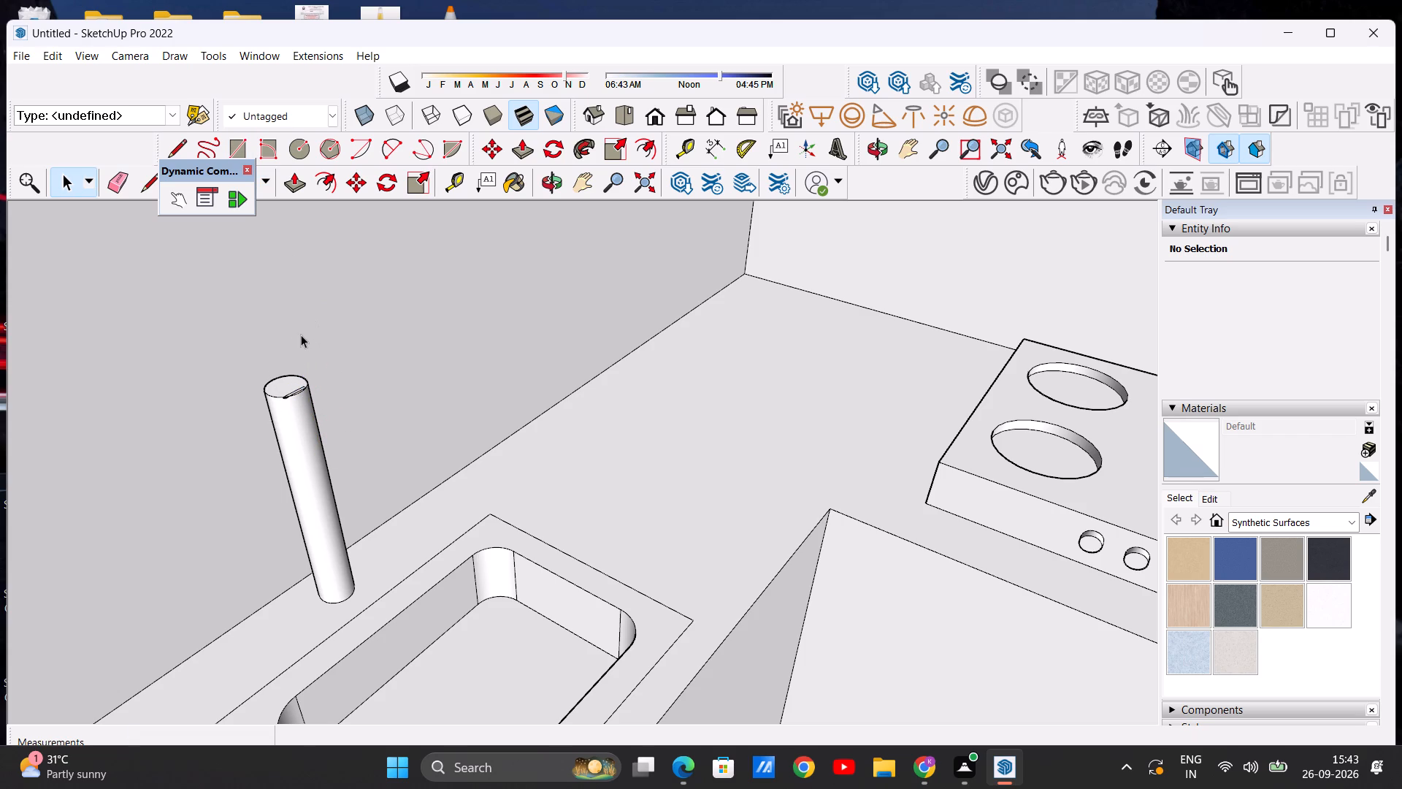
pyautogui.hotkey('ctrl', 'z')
# Draw a horizontal rectangle about 4 3/4" by 3 5/8" starting from the faucet post's top rim, beside the post.
pyautogui.scroll(-3, 321, 419)
pyautogui.moveTo(334, 488); pyautogui.dragTo(302, 442, button='middle')
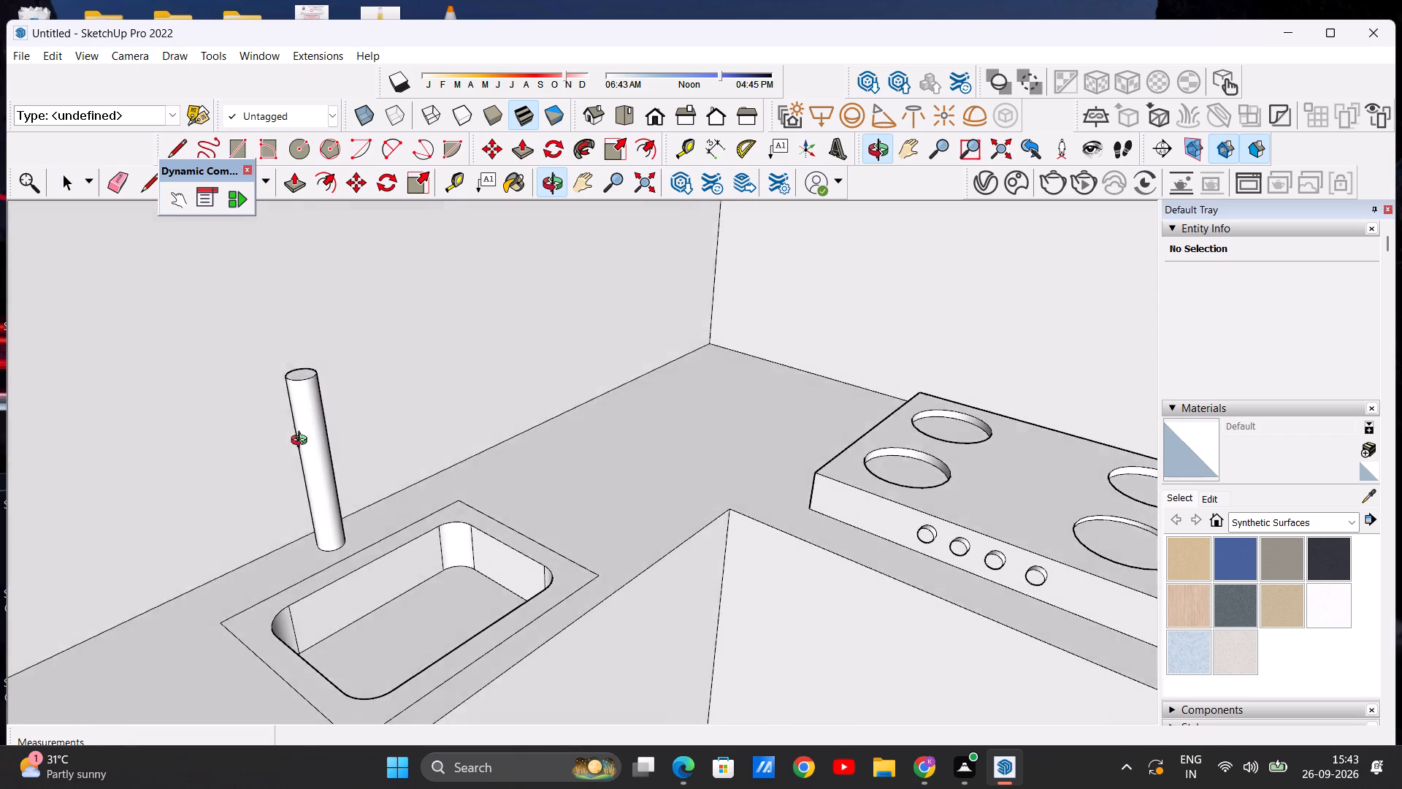
pyautogui.moveTo(302, 442); pyautogui.dragTo(305, 422, button='middle')
pyautogui.scroll(6, 315, 386)
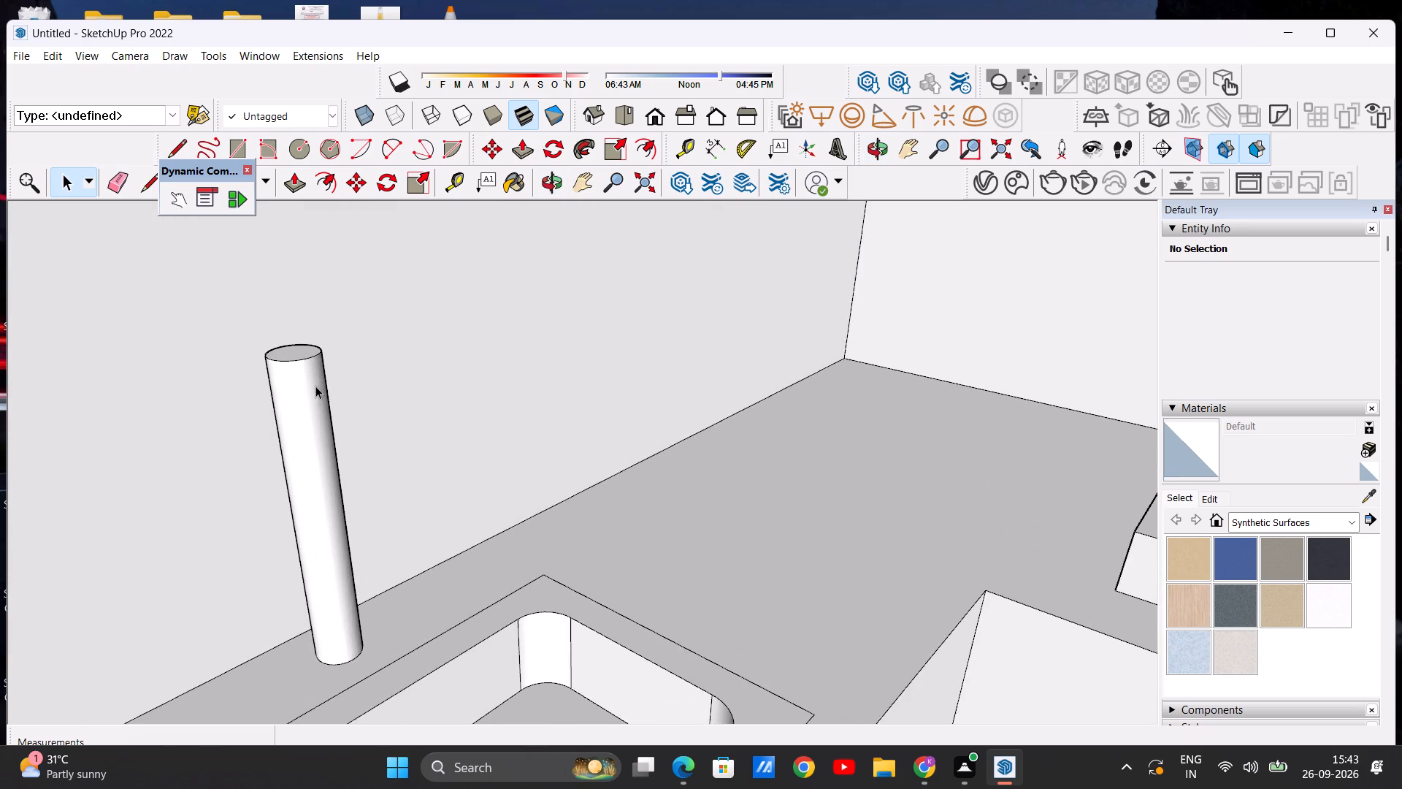
pyautogui.scroll(-8, 275, 367)
pyautogui.moveTo(264, 351); pyautogui.dragTo(314, 413, button='middle')
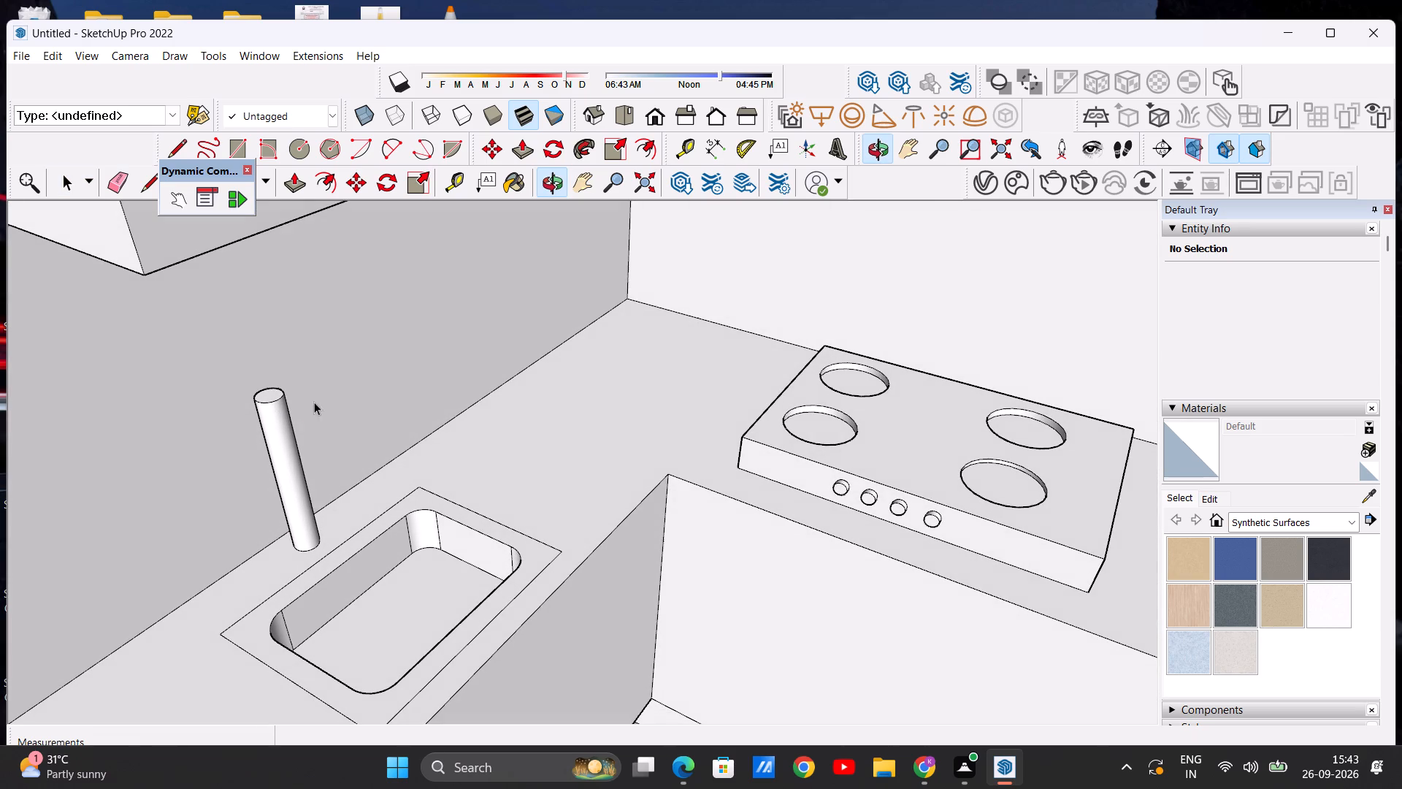
pyautogui.click(242, 148)
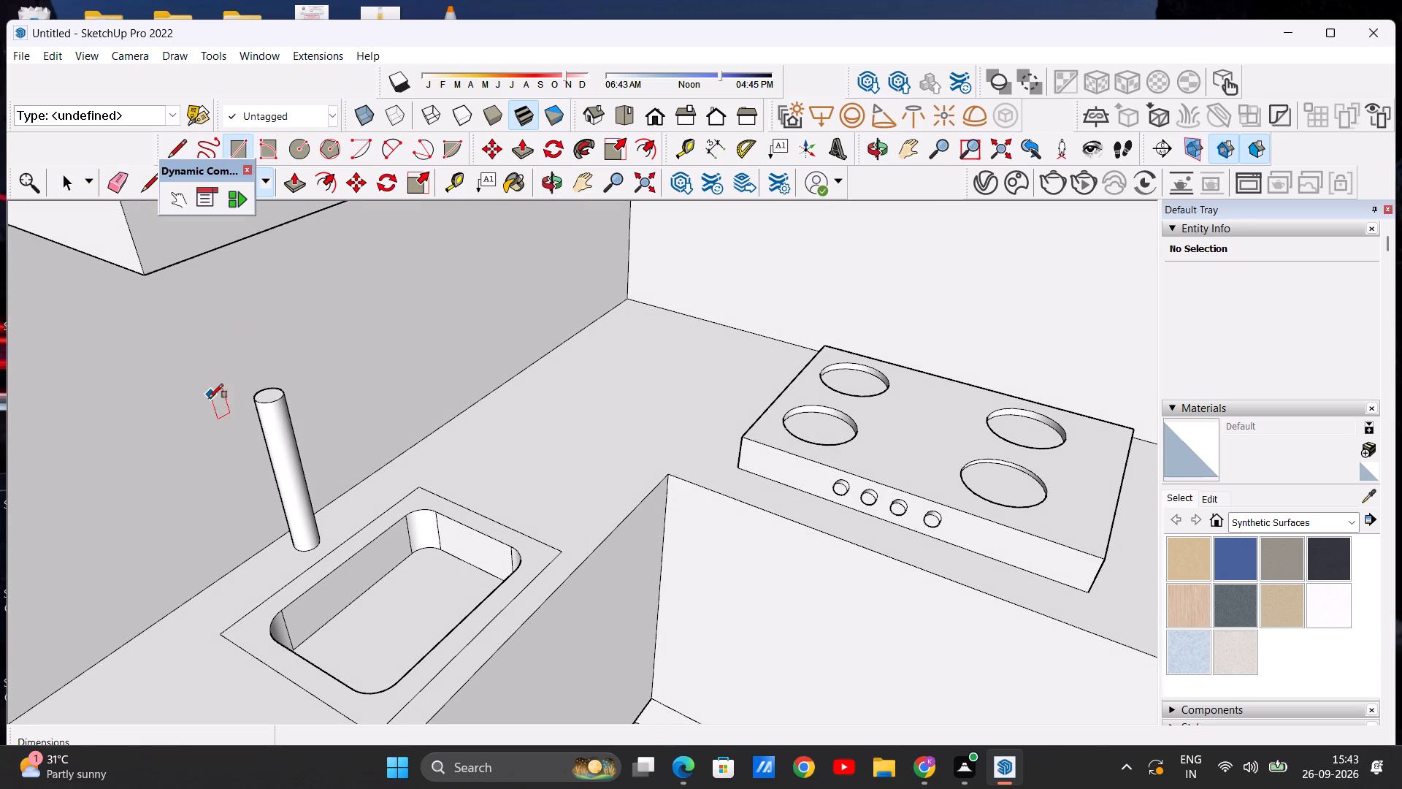
pyautogui.moveTo(271, 432); pyautogui.dragTo(440, 410, button='middle')
pyautogui.scroll(5, 346, 438)
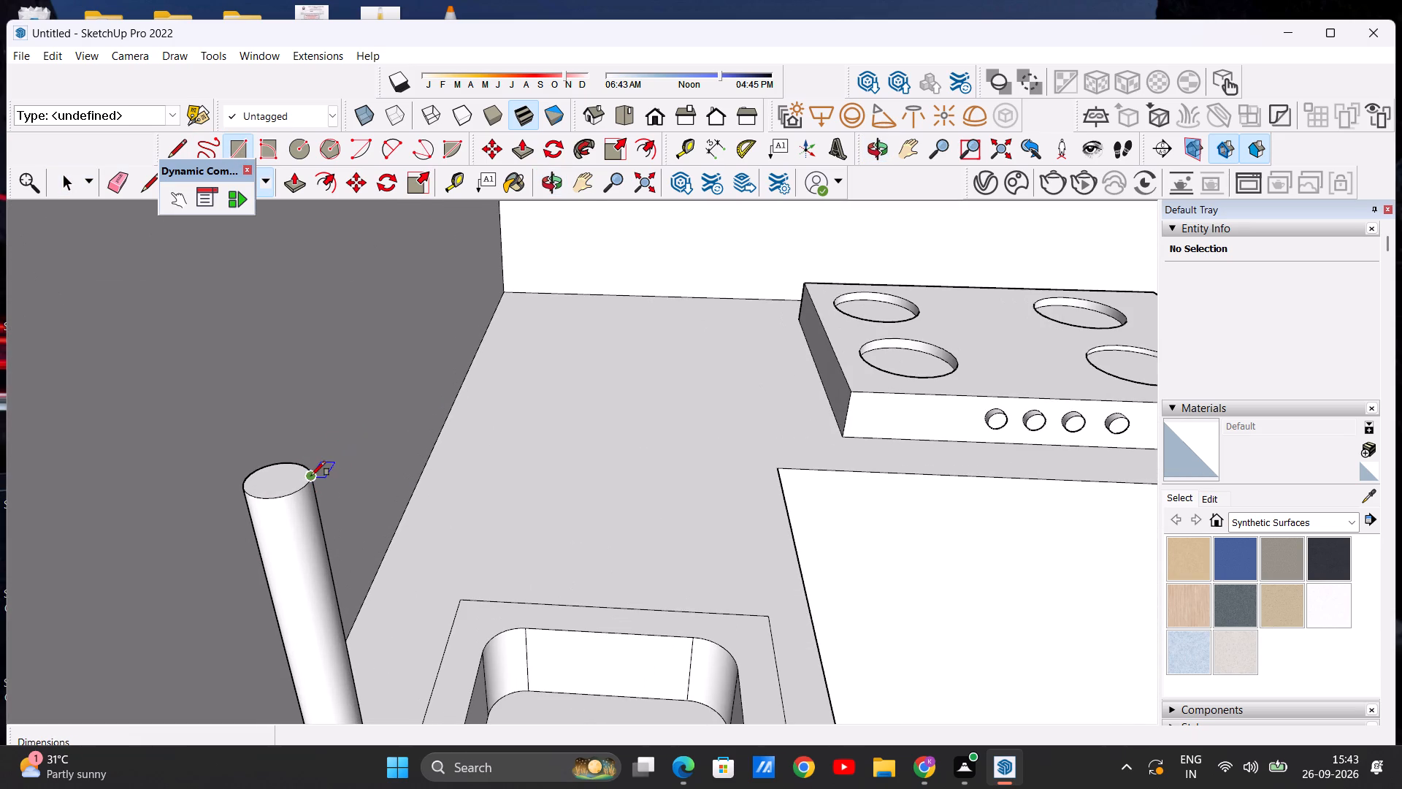
pyautogui.click(296, 493)
pyautogui.click(315, 472)
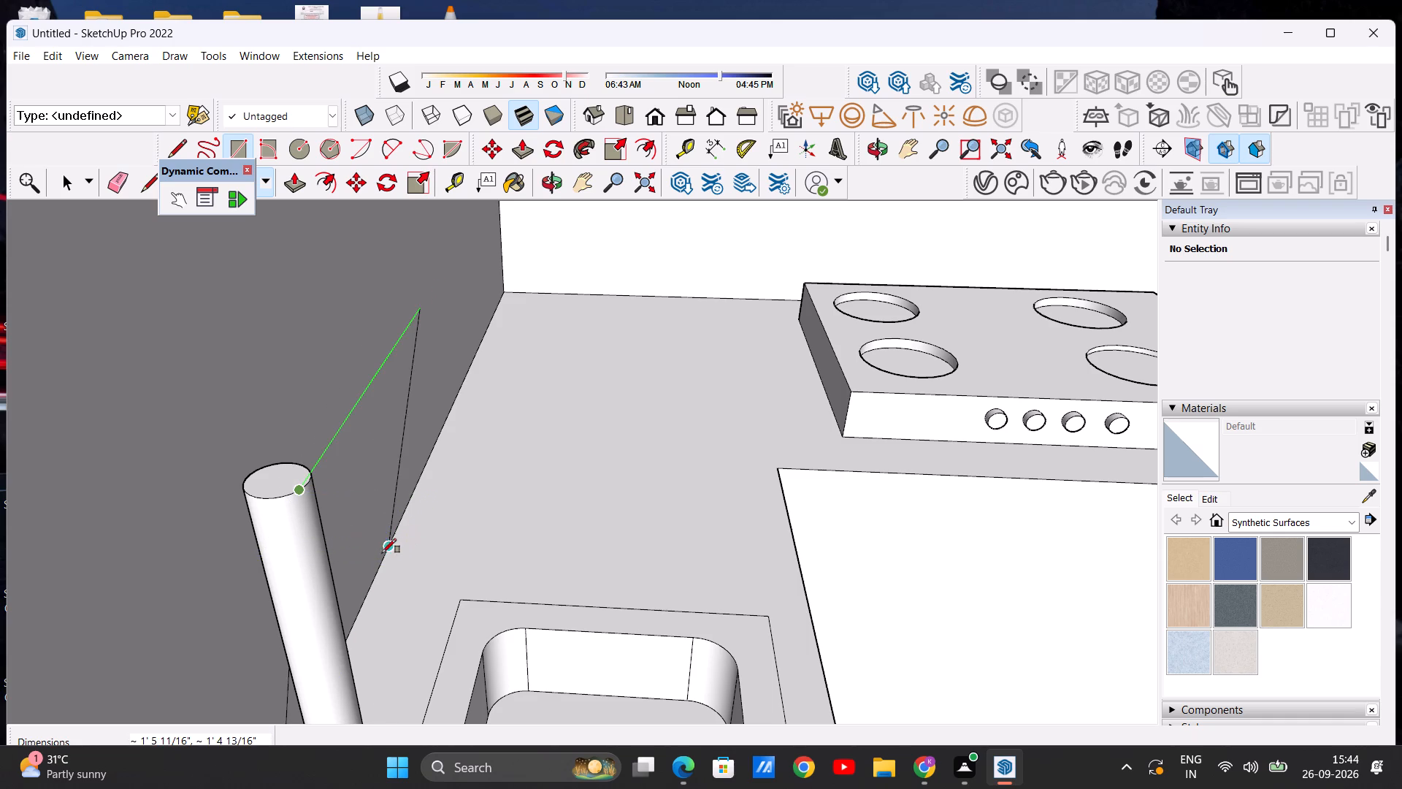
pyautogui.click(399, 565)
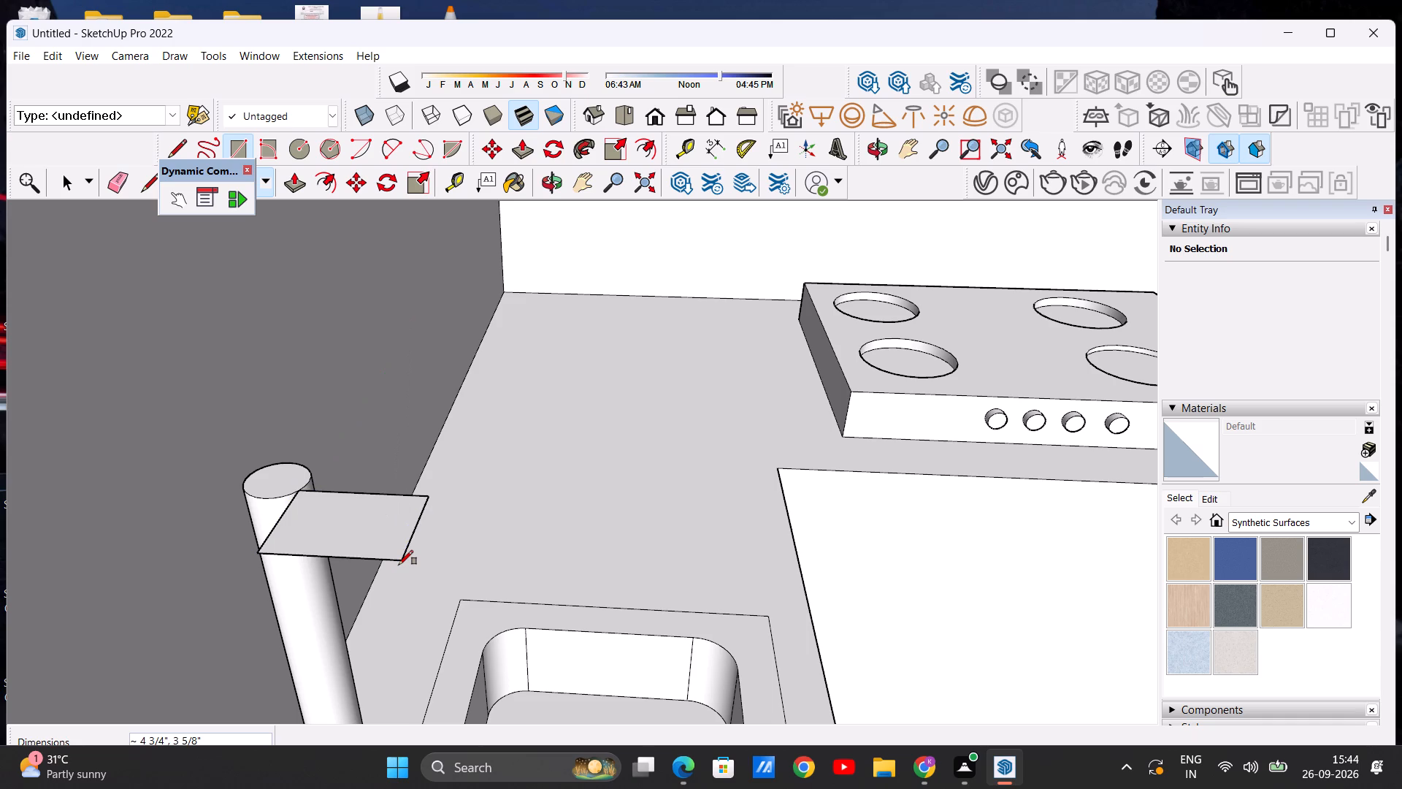
pyautogui.press('space')
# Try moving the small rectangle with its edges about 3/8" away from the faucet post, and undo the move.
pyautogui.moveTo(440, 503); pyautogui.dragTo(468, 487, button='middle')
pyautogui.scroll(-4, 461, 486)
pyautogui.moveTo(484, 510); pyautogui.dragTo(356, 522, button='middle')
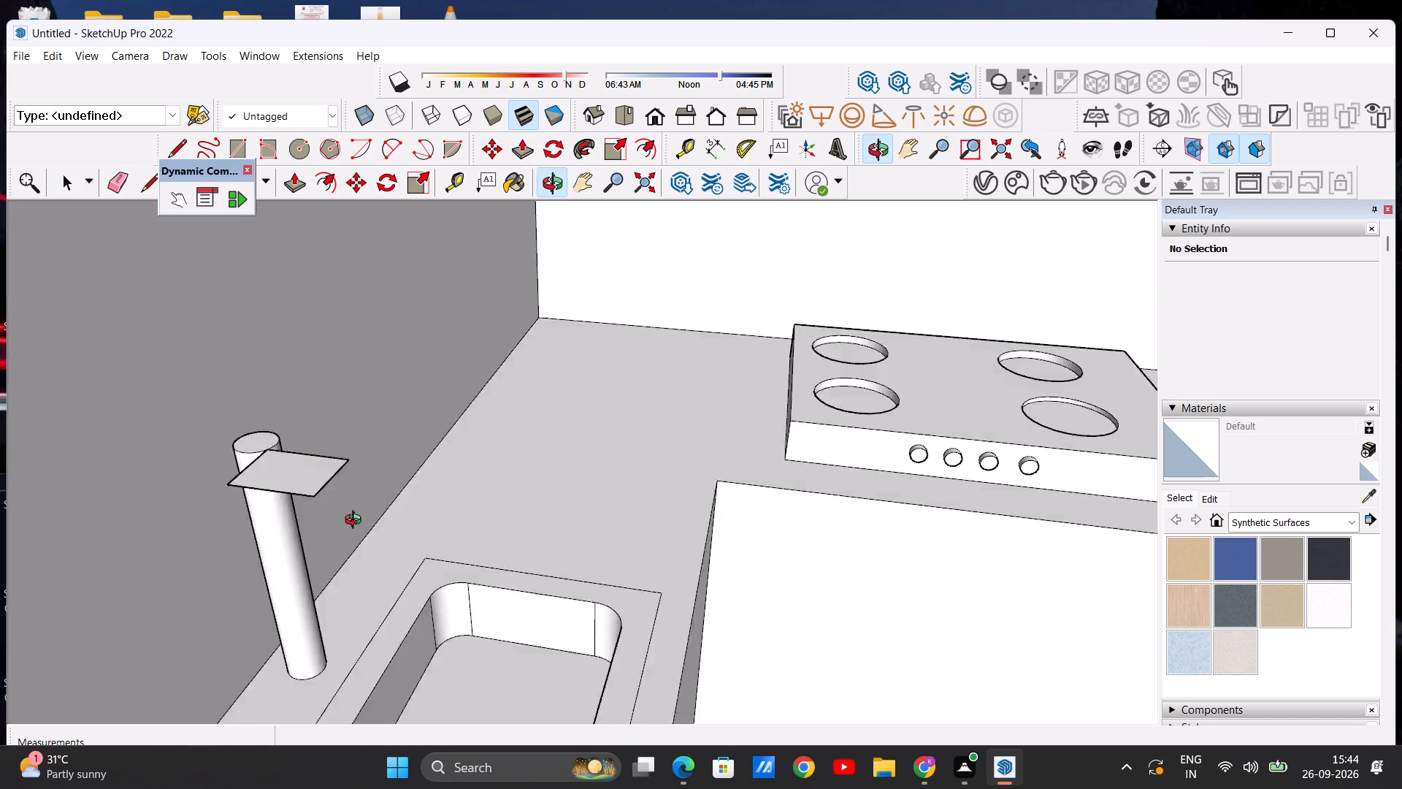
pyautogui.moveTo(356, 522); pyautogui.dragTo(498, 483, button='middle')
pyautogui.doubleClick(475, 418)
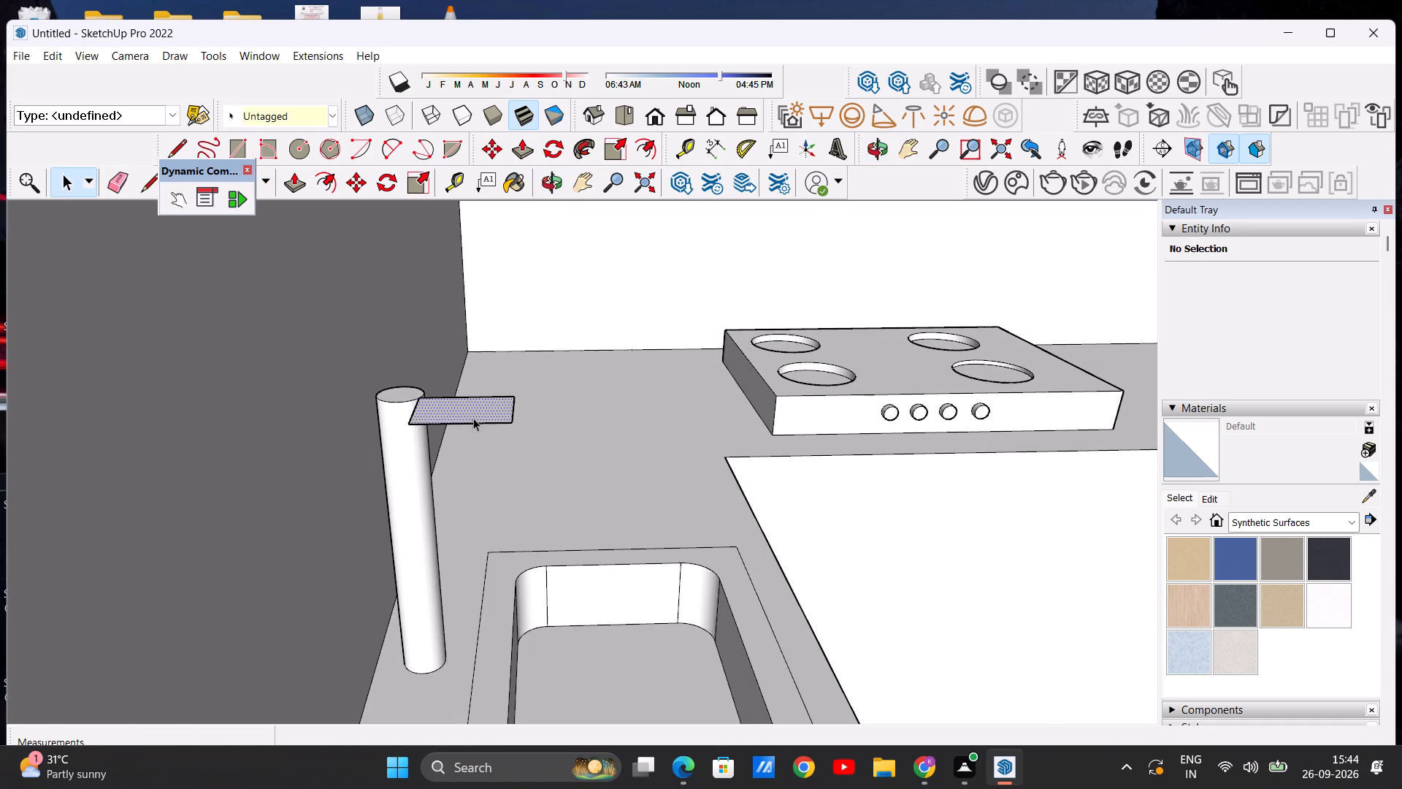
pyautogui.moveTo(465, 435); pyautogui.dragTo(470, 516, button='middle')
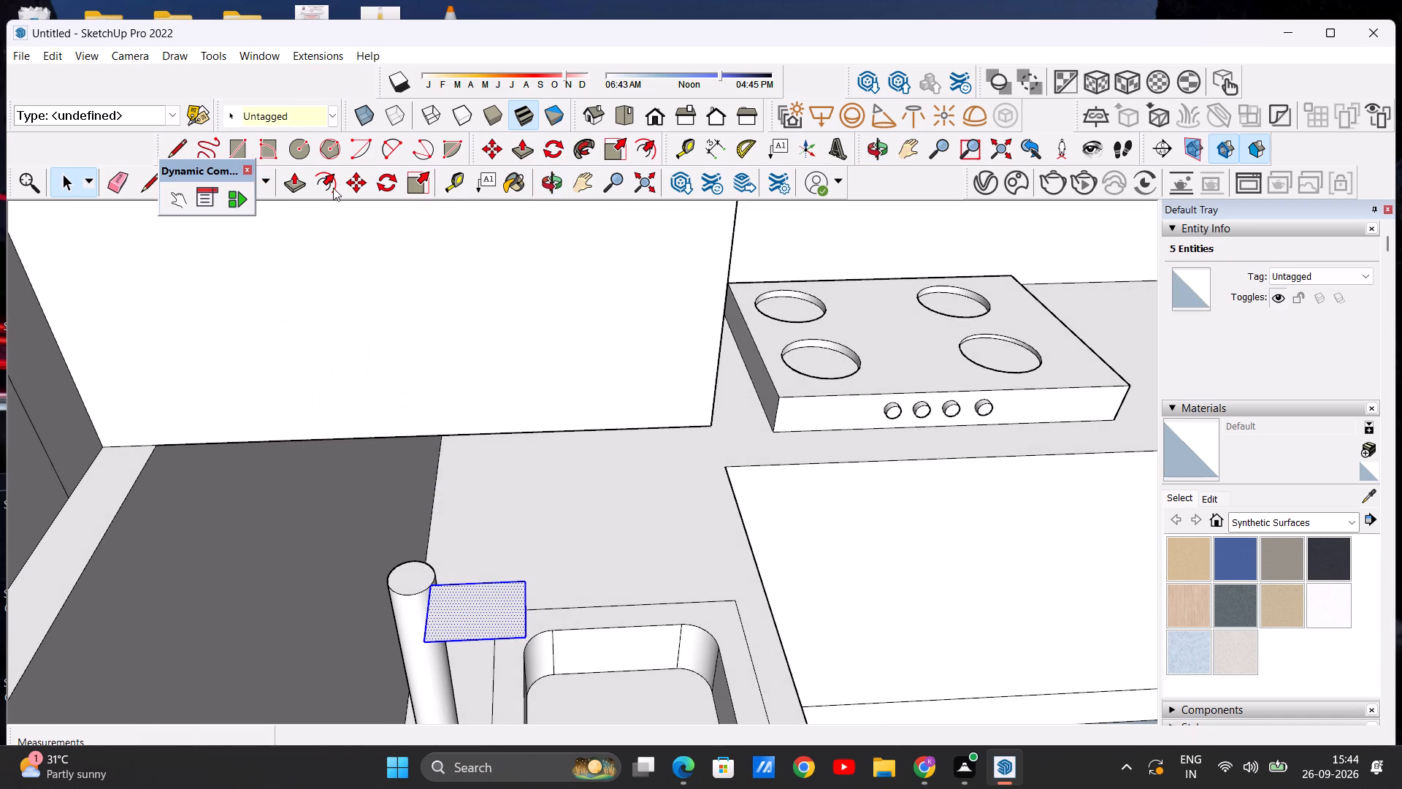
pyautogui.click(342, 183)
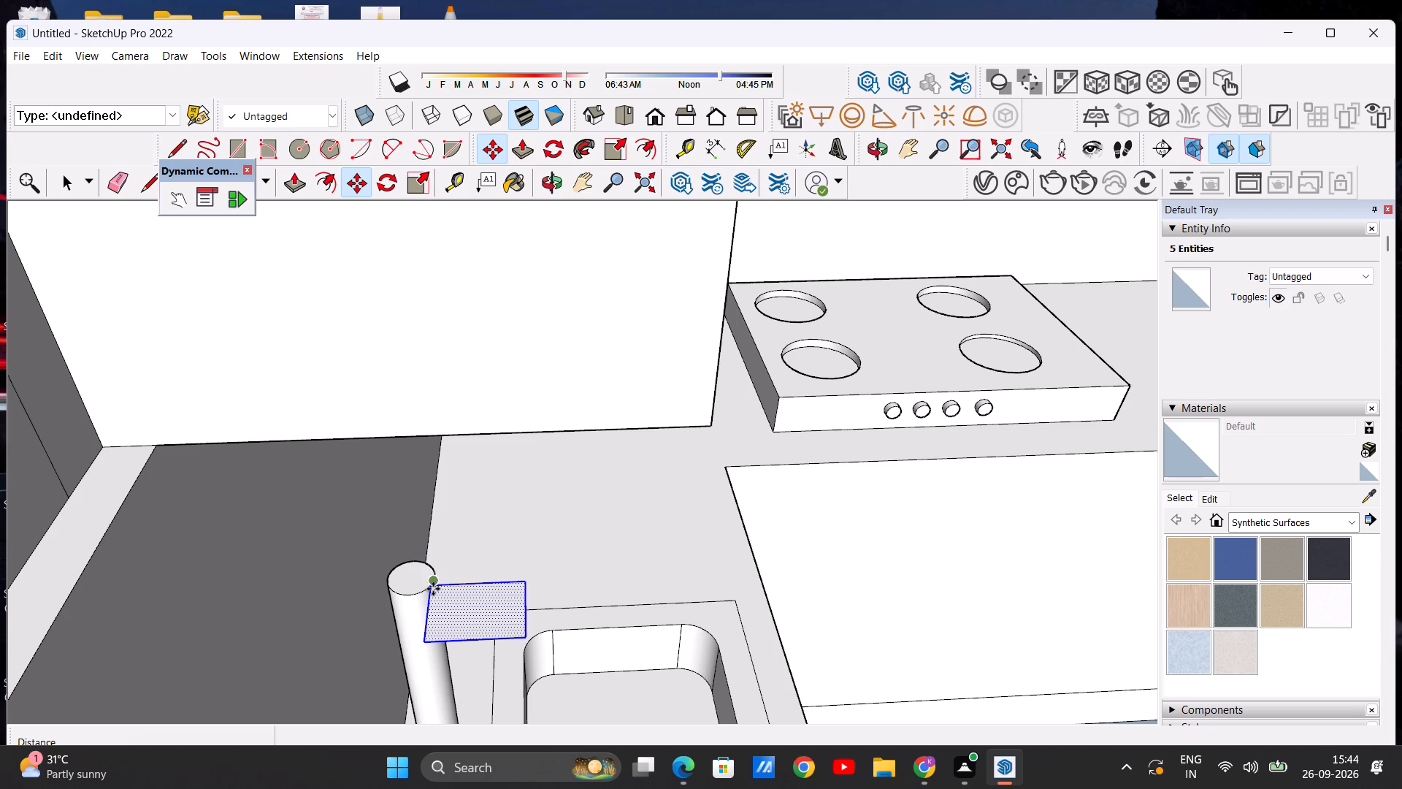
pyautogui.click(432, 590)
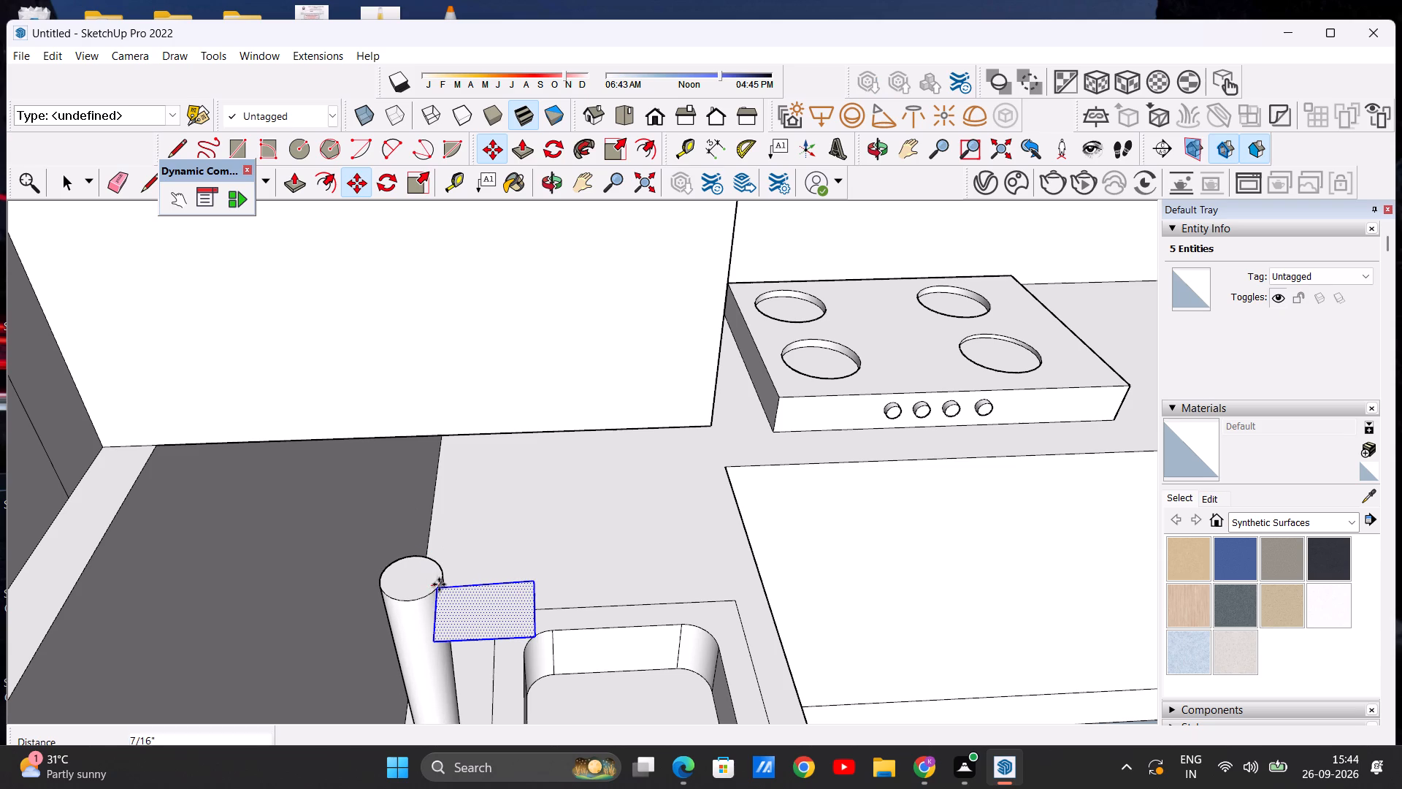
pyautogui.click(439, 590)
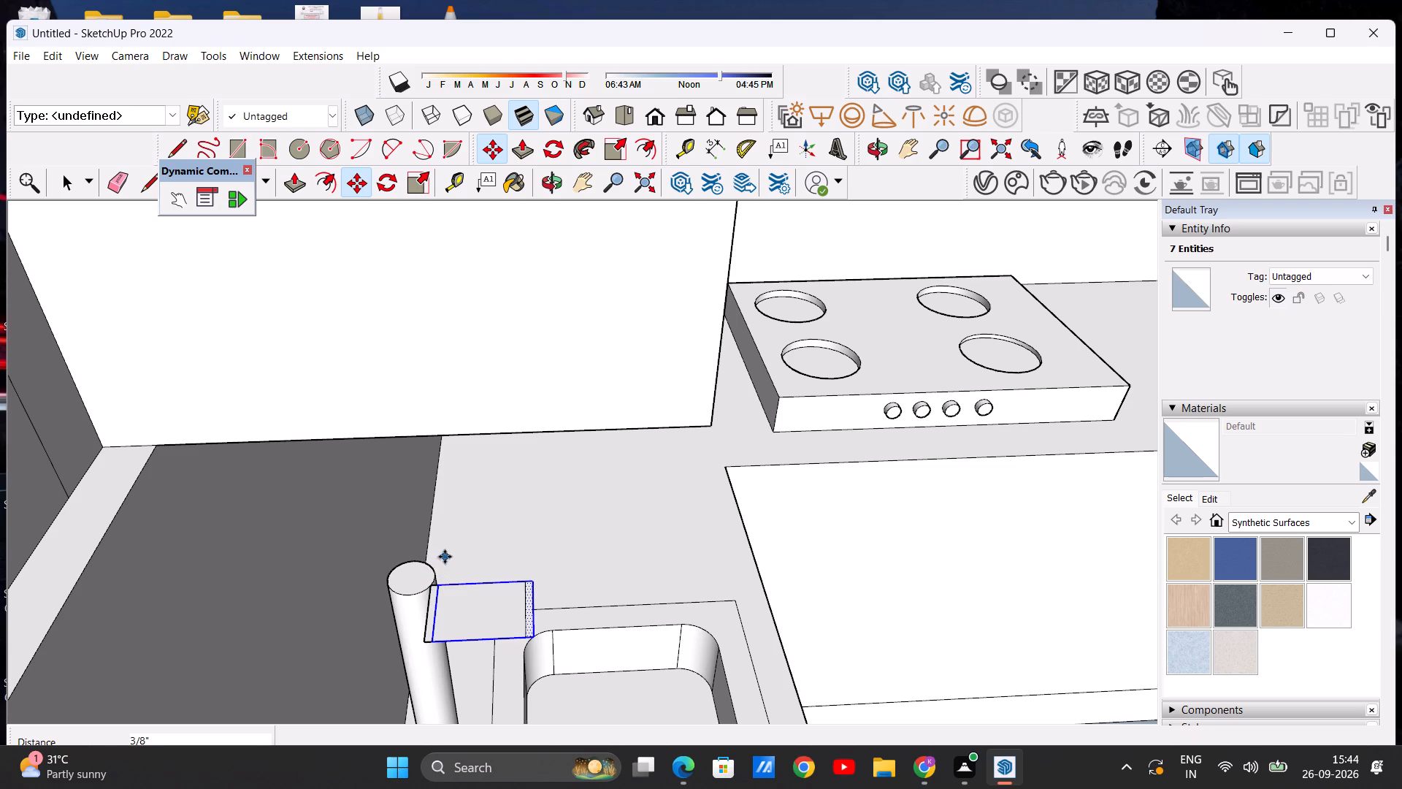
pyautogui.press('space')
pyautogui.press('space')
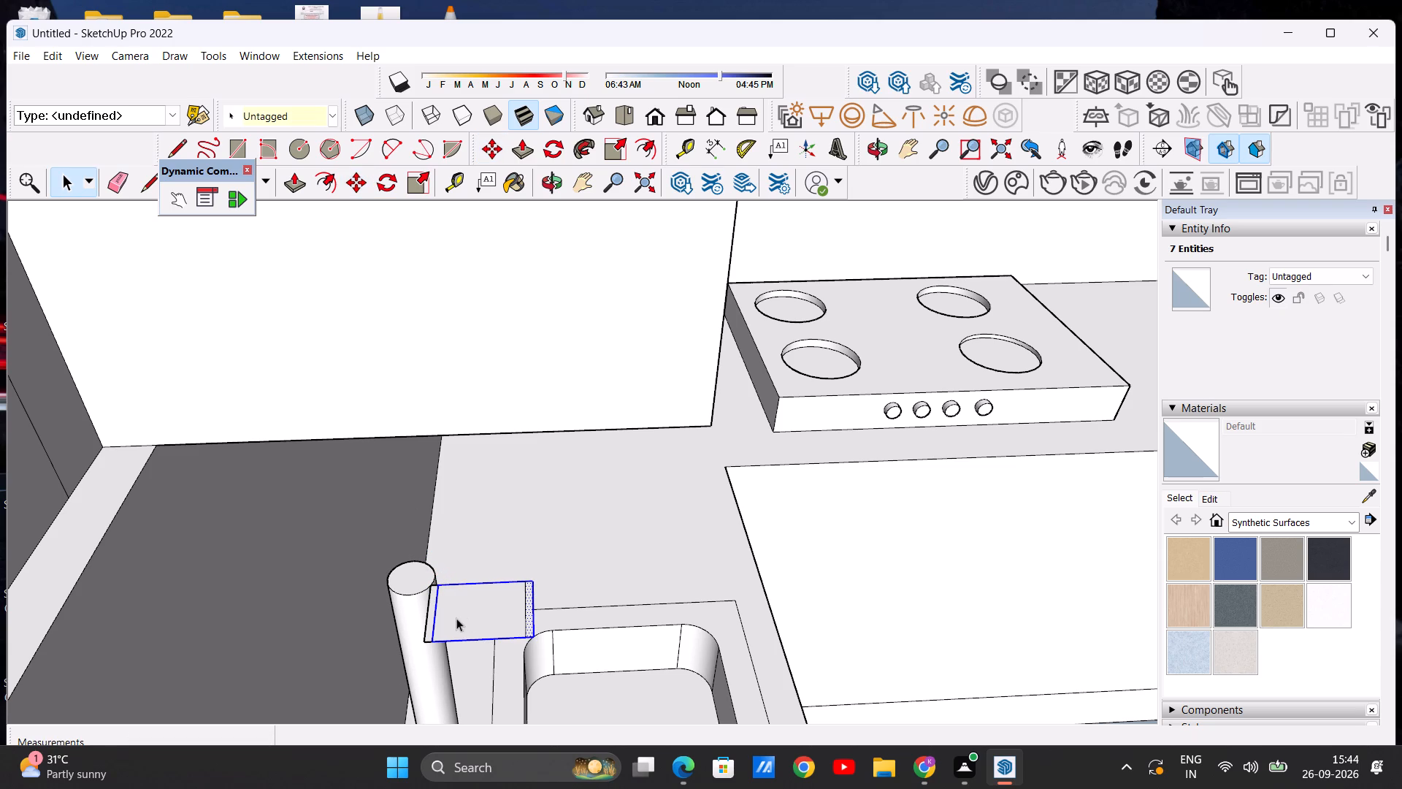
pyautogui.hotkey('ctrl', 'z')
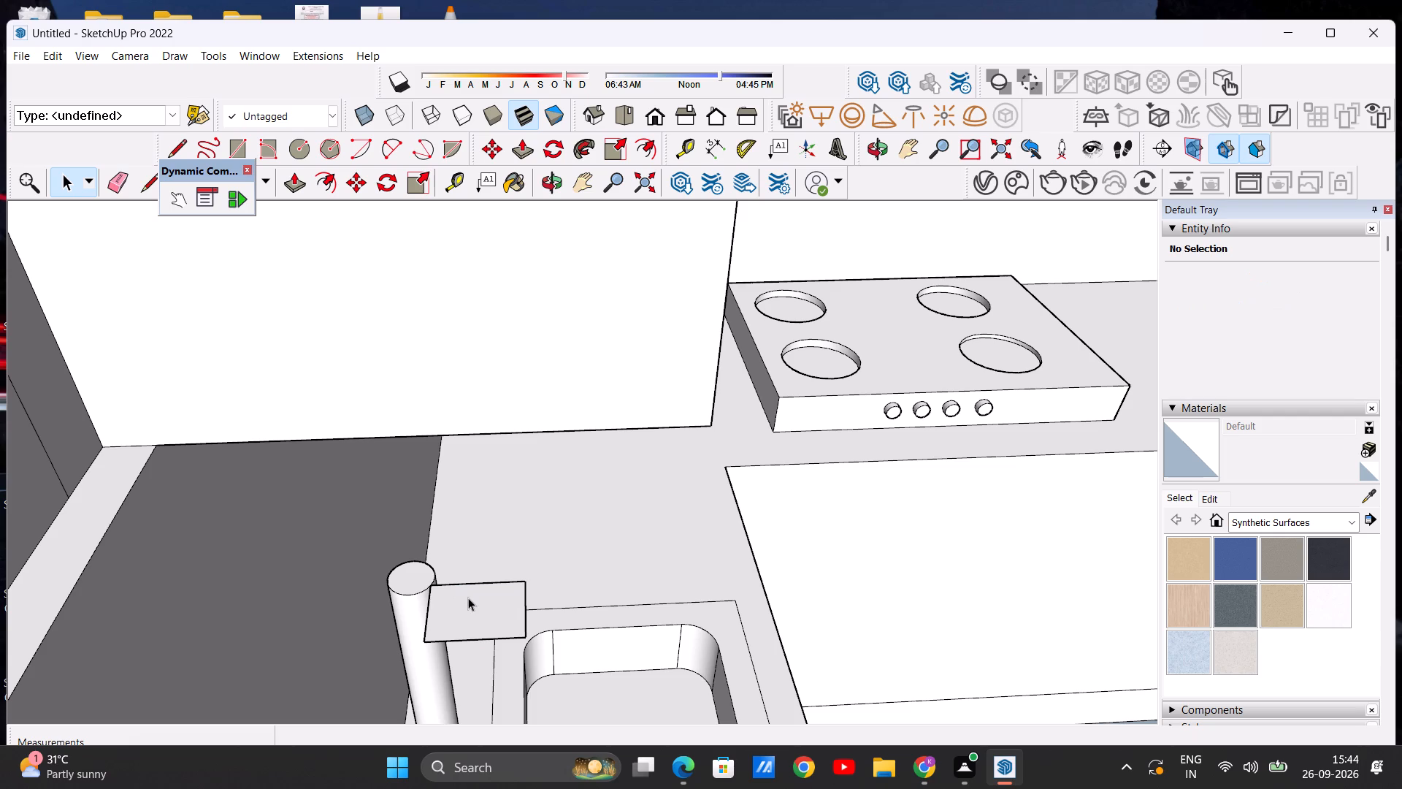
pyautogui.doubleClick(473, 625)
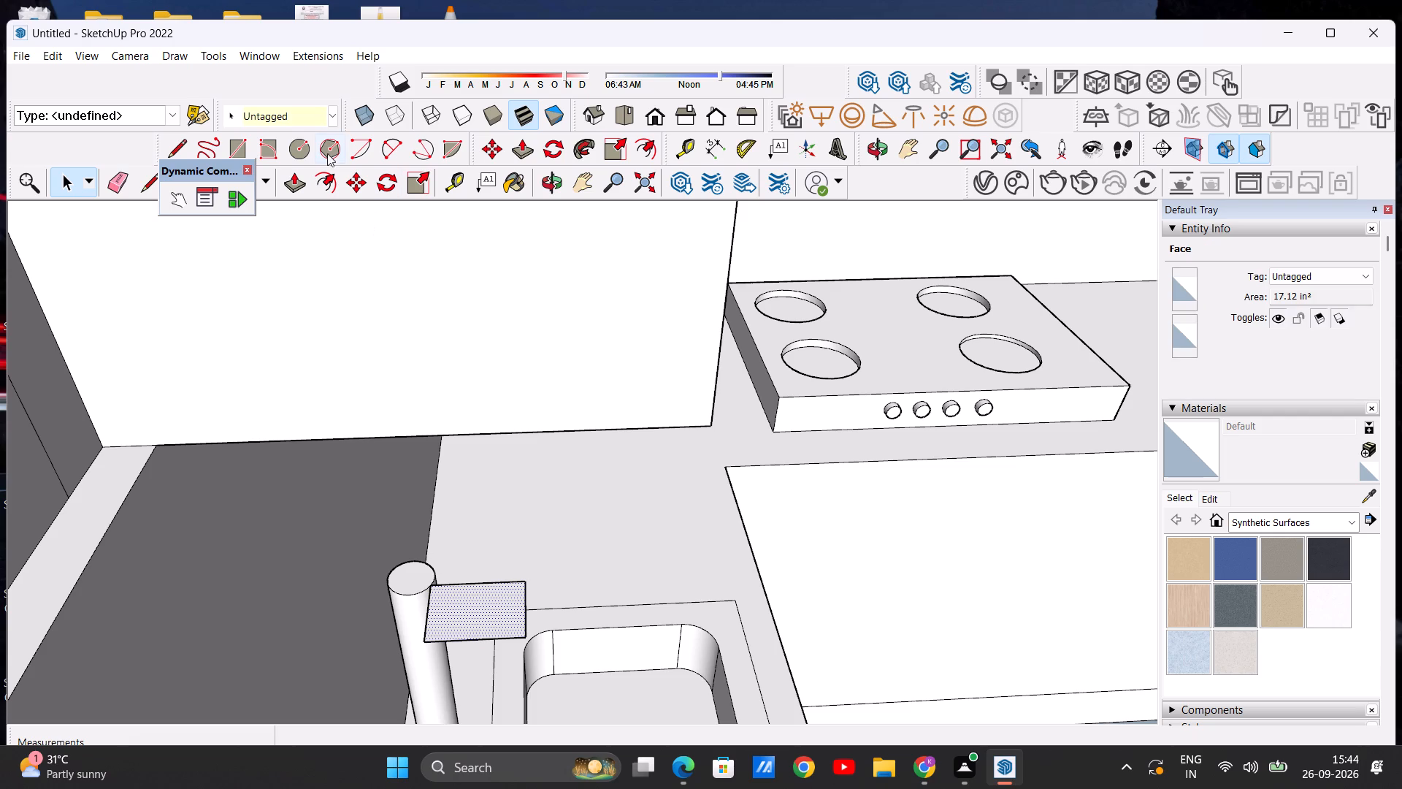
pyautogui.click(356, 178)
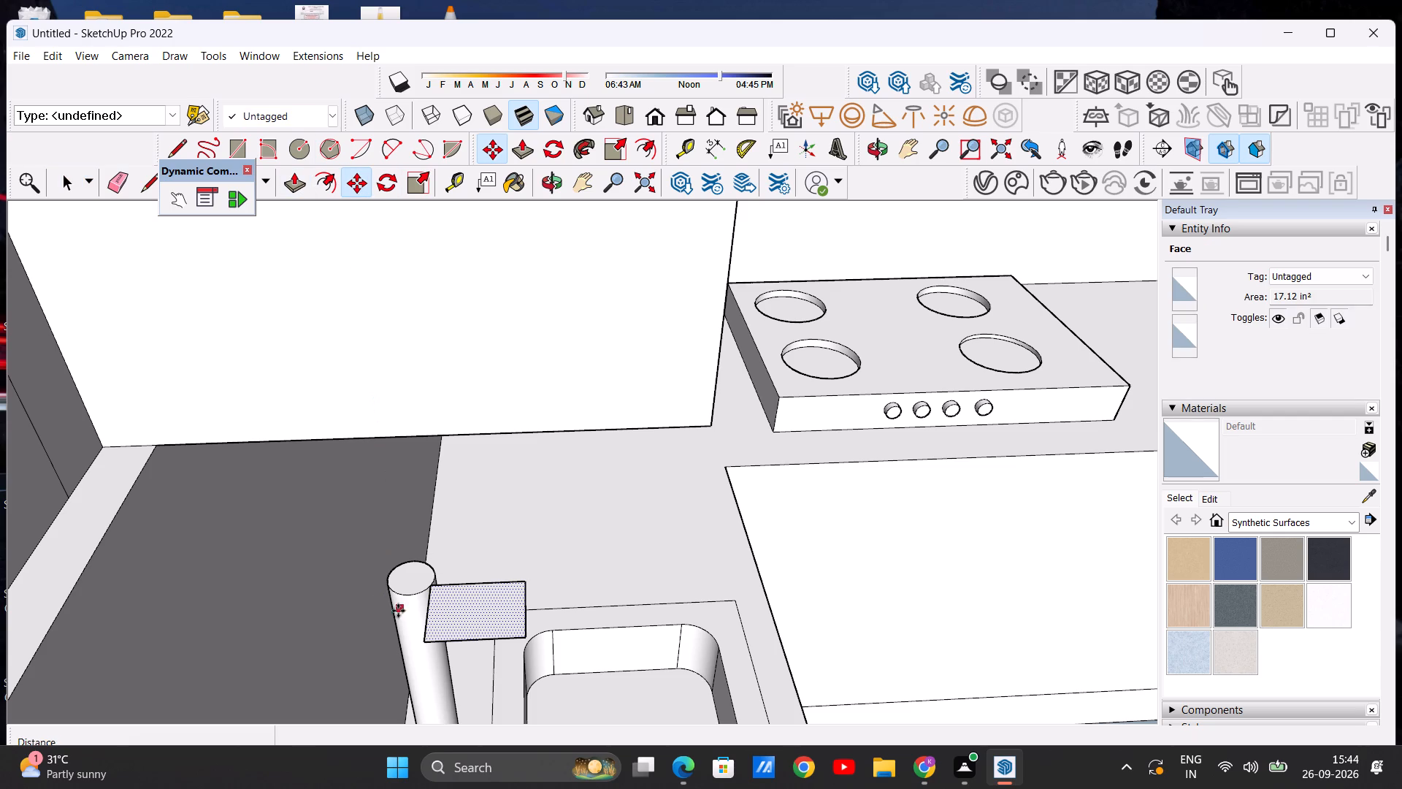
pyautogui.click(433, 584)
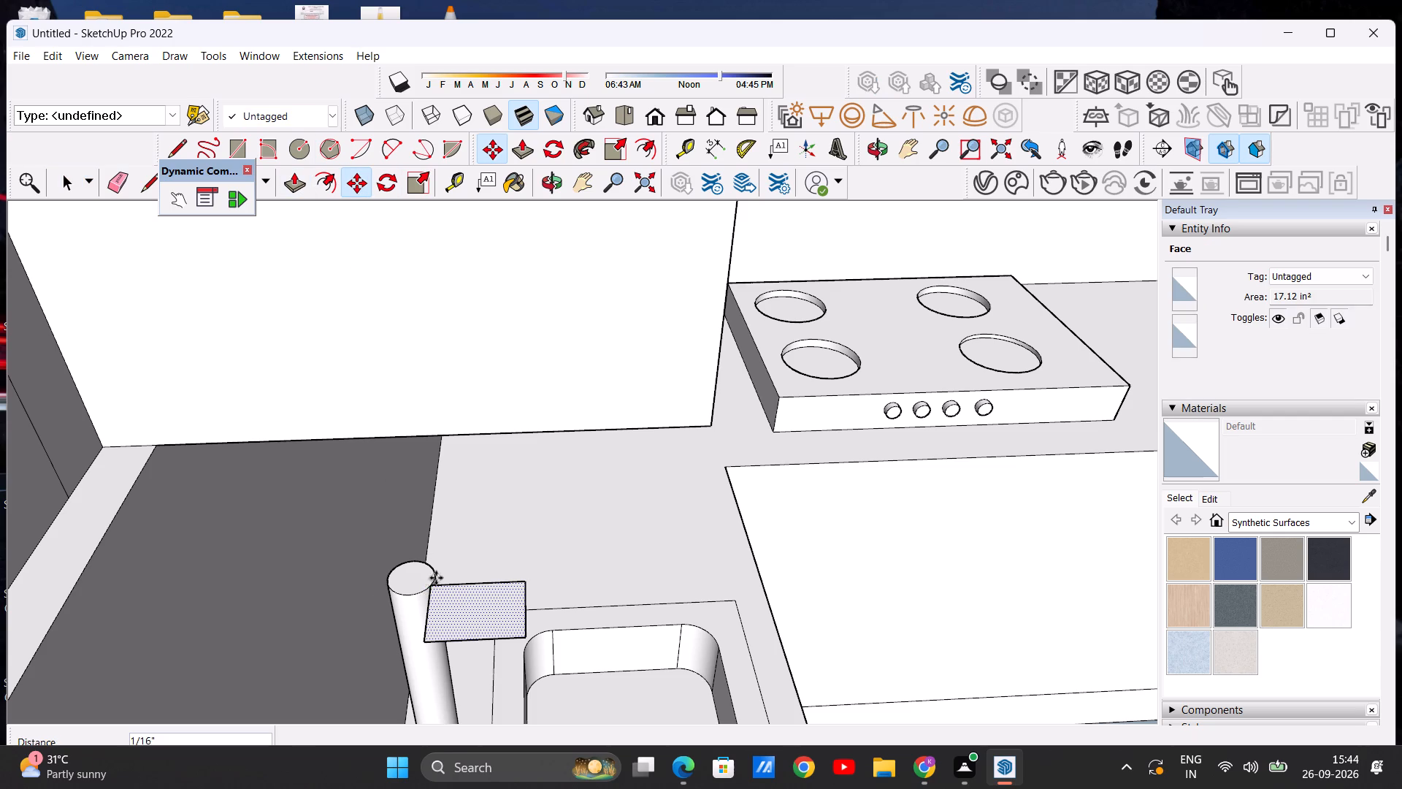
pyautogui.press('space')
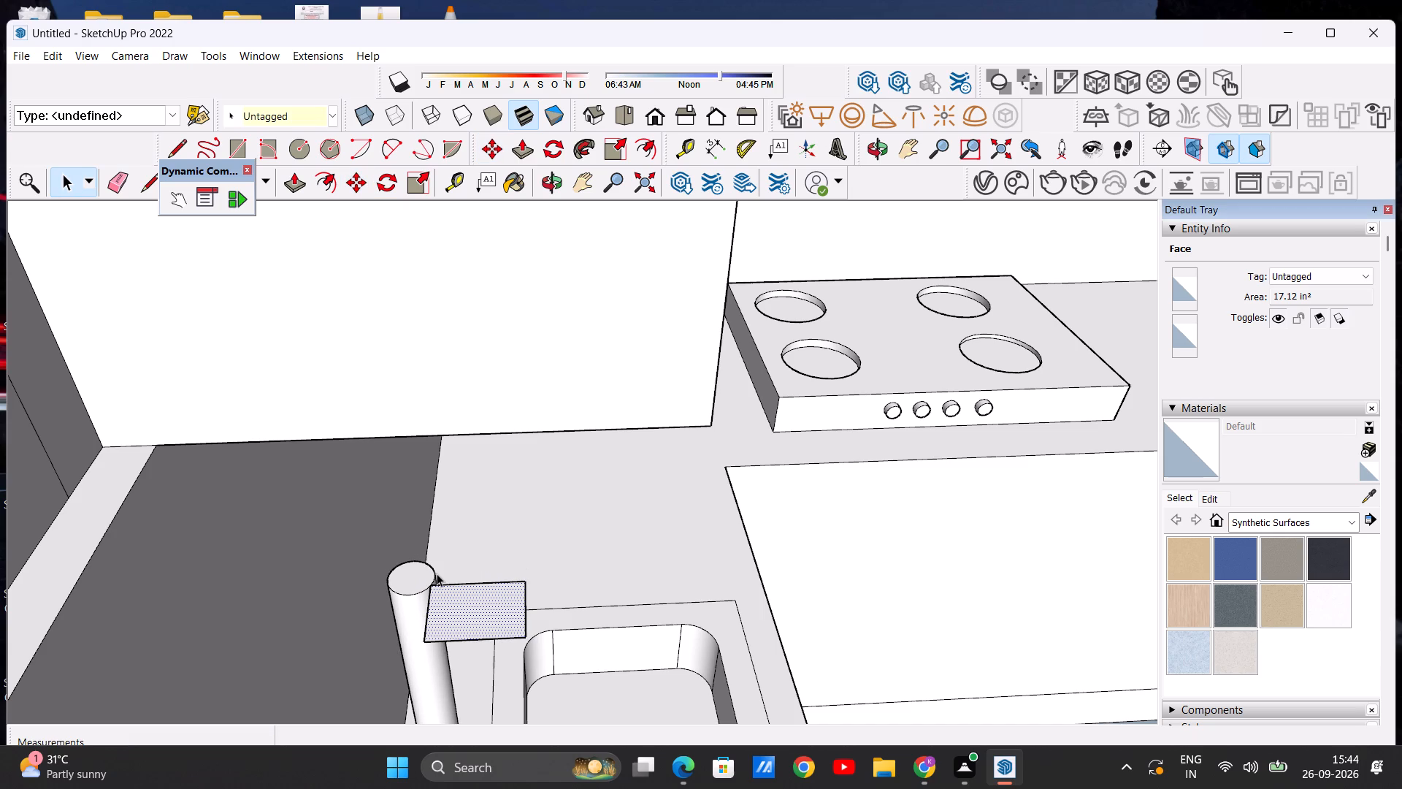
# Undo the small horizontal rectangle drawn beside the faucet post's top rim.
pyautogui.hotkey('ctrl', 'z')
# Draw a narrow horizontal rectangle about 2 13/16" by 7/8" outward from the faucet post's top rim, on the sink side.
pyautogui.scroll(-9, 374, 522)
pyautogui.moveTo(352, 658); pyautogui.dragTo(365, 549, button='middle')
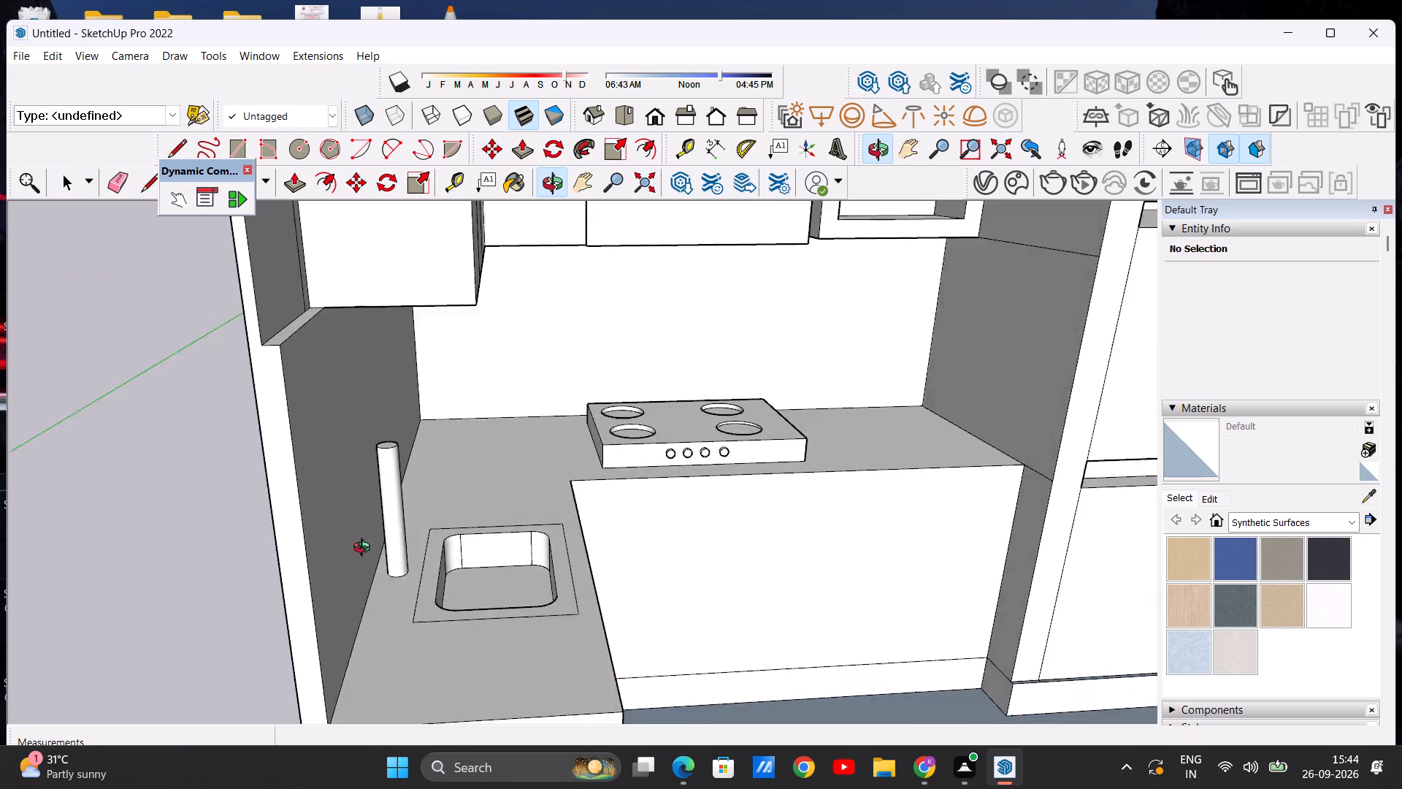
pyautogui.moveTo(365, 549); pyautogui.dragTo(327, 543, button='middle')
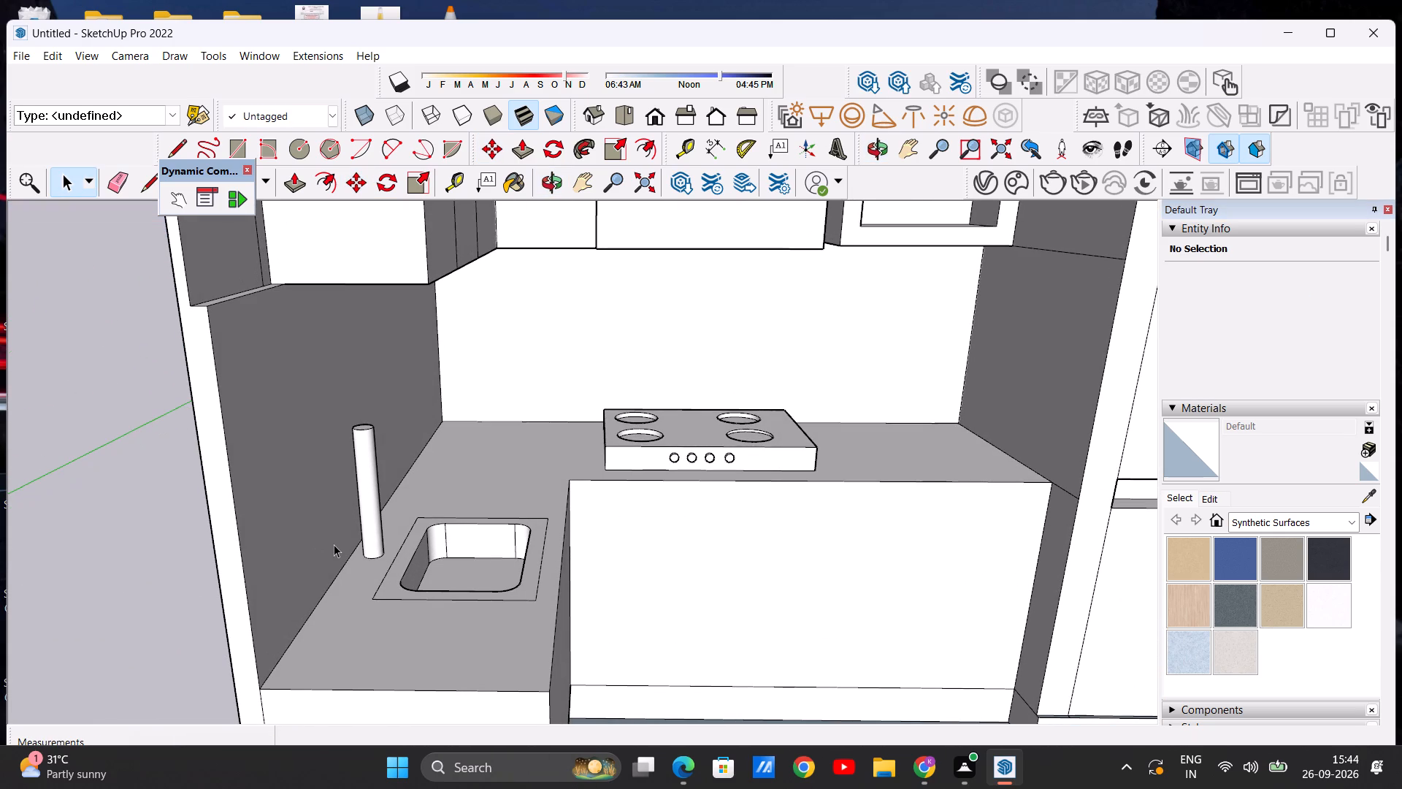
pyautogui.scroll(3, 372, 533)
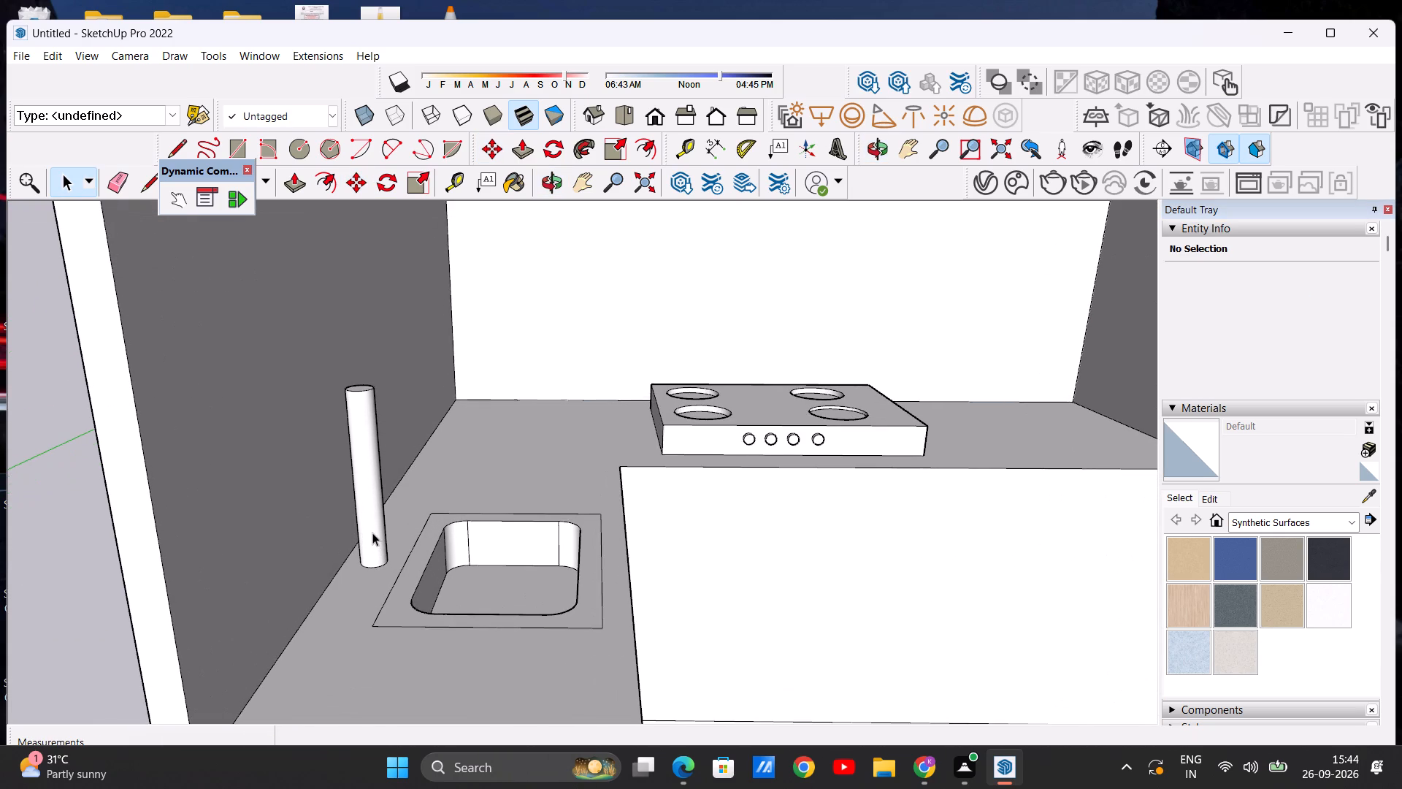
pyautogui.scroll(-6, 372, 533)
pyautogui.scroll(4, 381, 453)
pyautogui.moveTo(388, 464); pyautogui.dragTo(404, 481, button='middle')
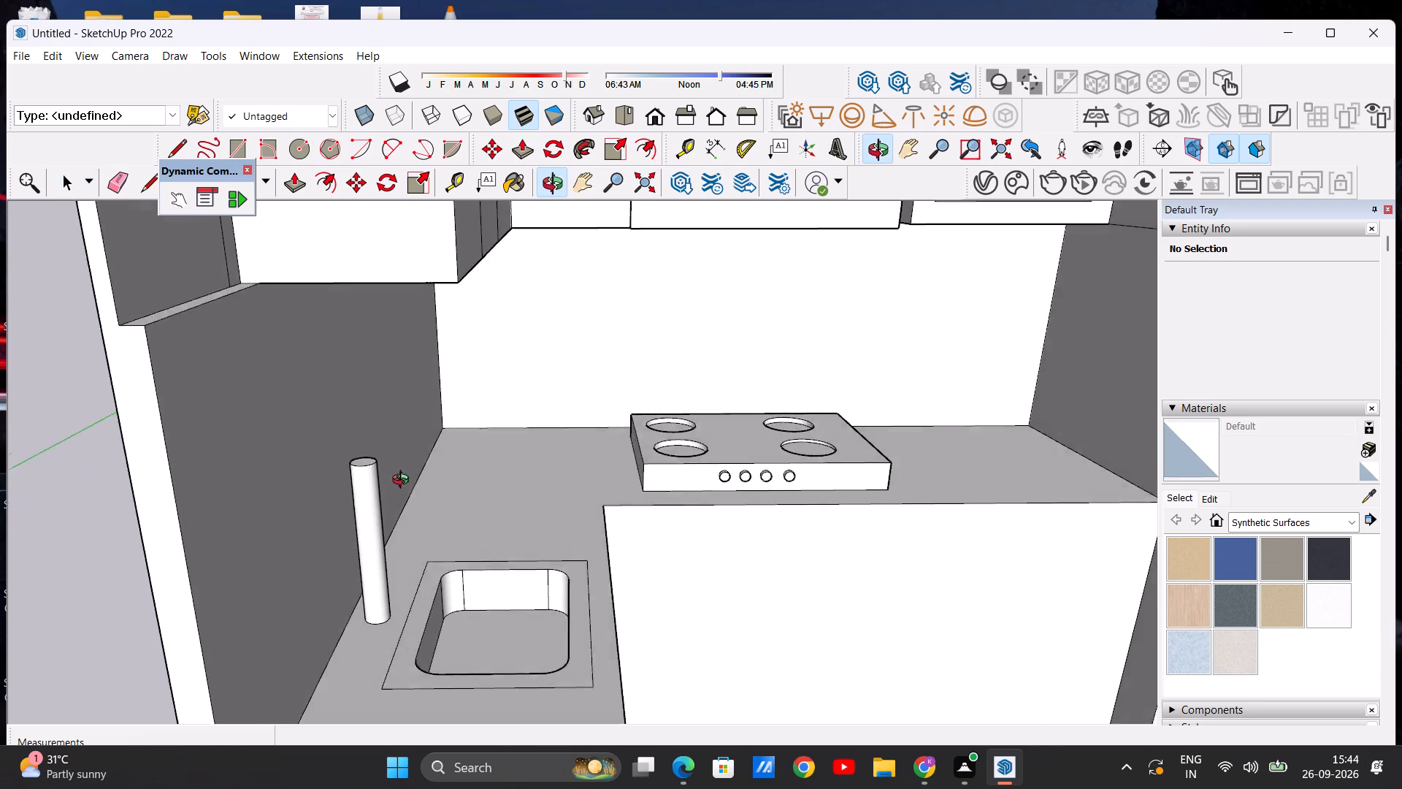
pyautogui.moveTo(404, 481); pyautogui.dragTo(339, 508, button='middle')
pyautogui.scroll(4, 314, 490)
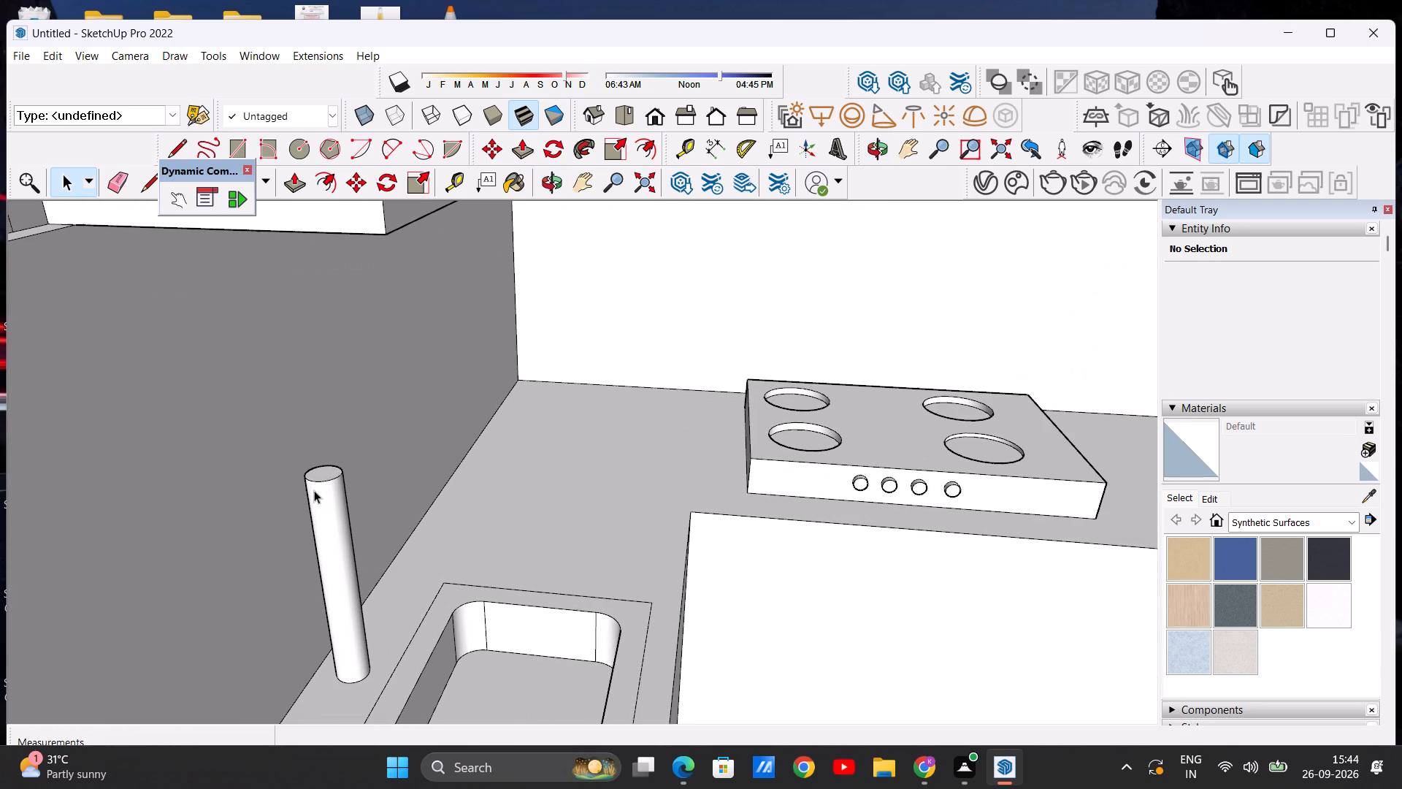
pyautogui.click(242, 142)
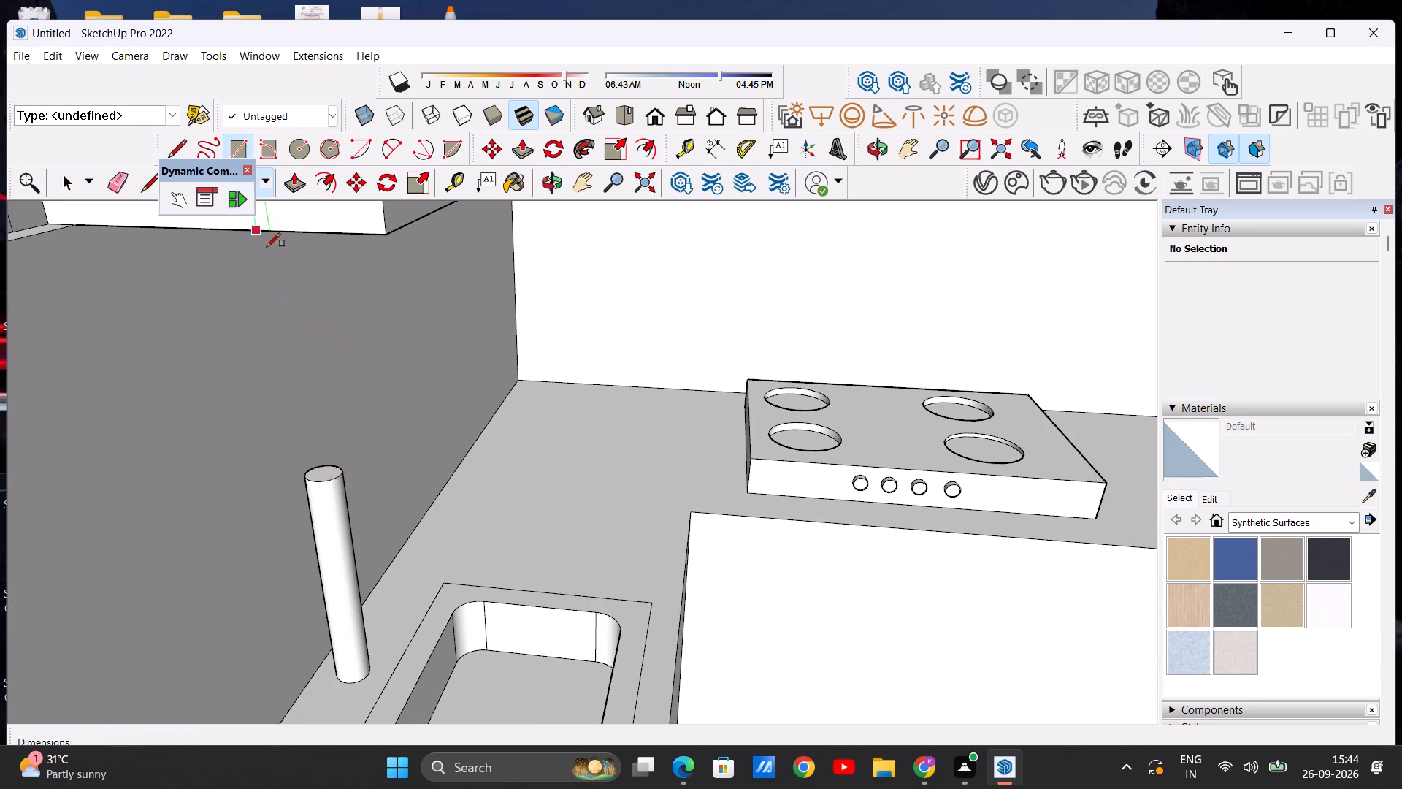
pyautogui.moveTo(402, 517); pyautogui.dragTo(394, 568, button='middle')
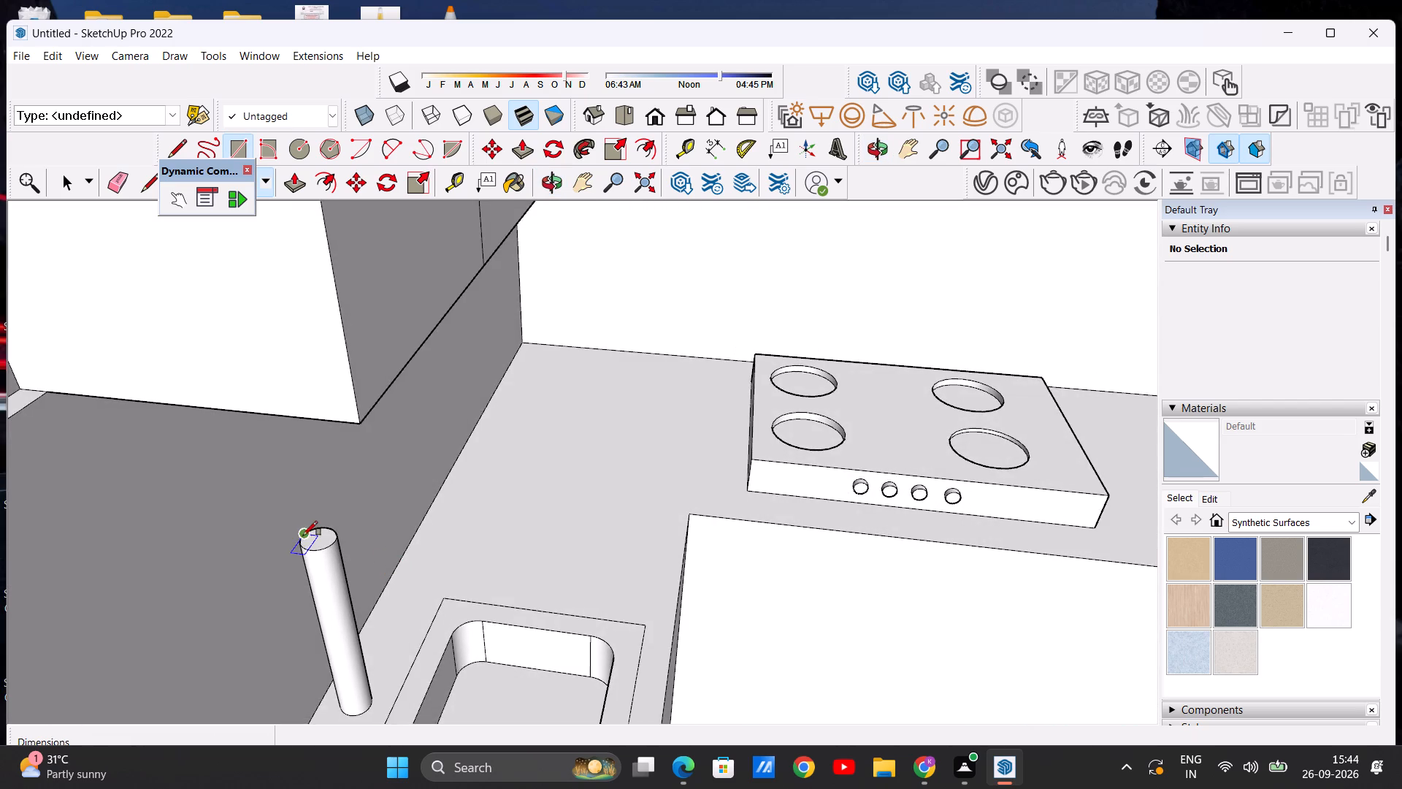
pyautogui.scroll(13, 310, 535)
pyautogui.scroll(-11, 425, 563)
pyautogui.scroll(5, 383, 566)
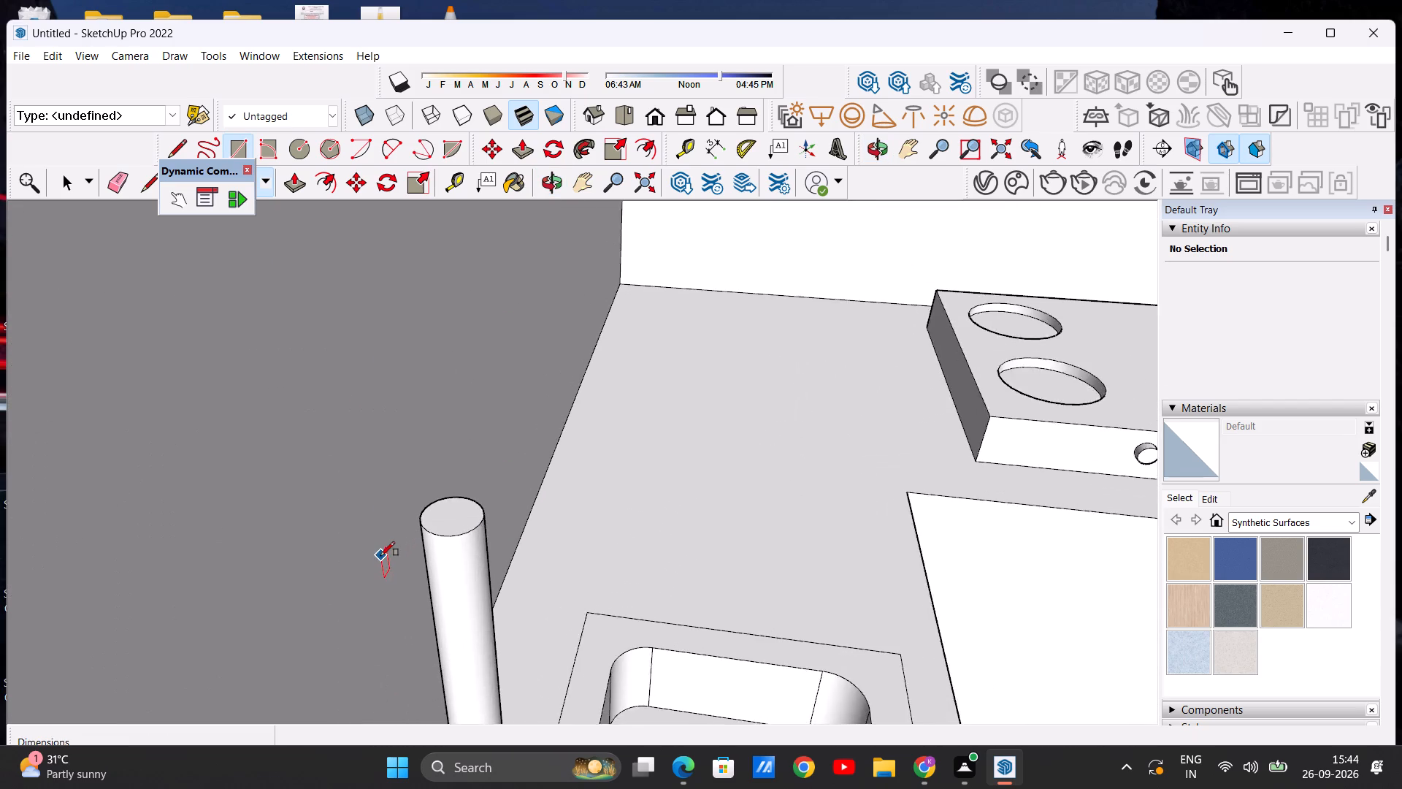
pyautogui.scroll(5, 380, 556)
pyautogui.moveTo(625, 544); pyautogui.dragTo(554, 569, button='middle')
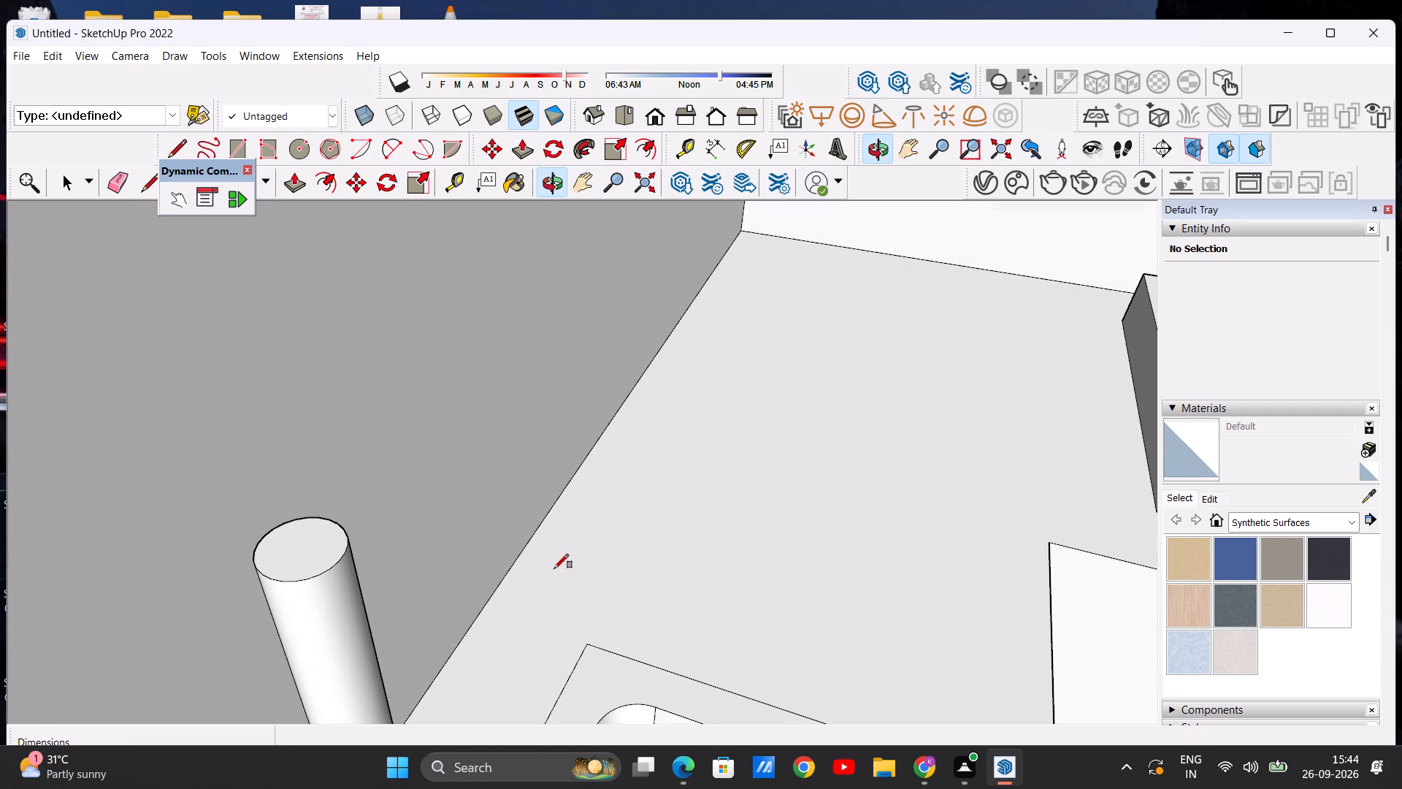
pyautogui.scroll(-3, 477, 564)
pyautogui.scroll(6, 388, 573)
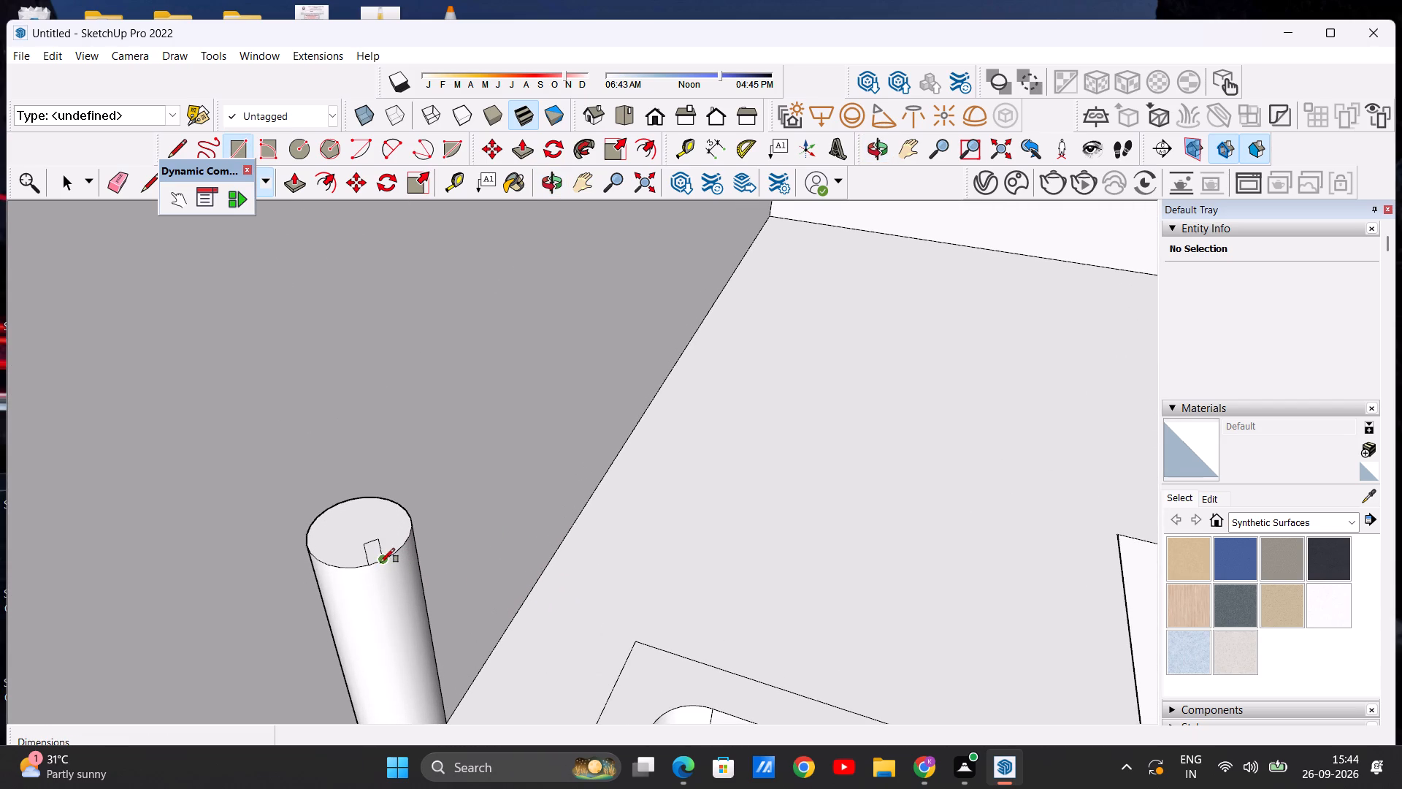
pyautogui.click(383, 563)
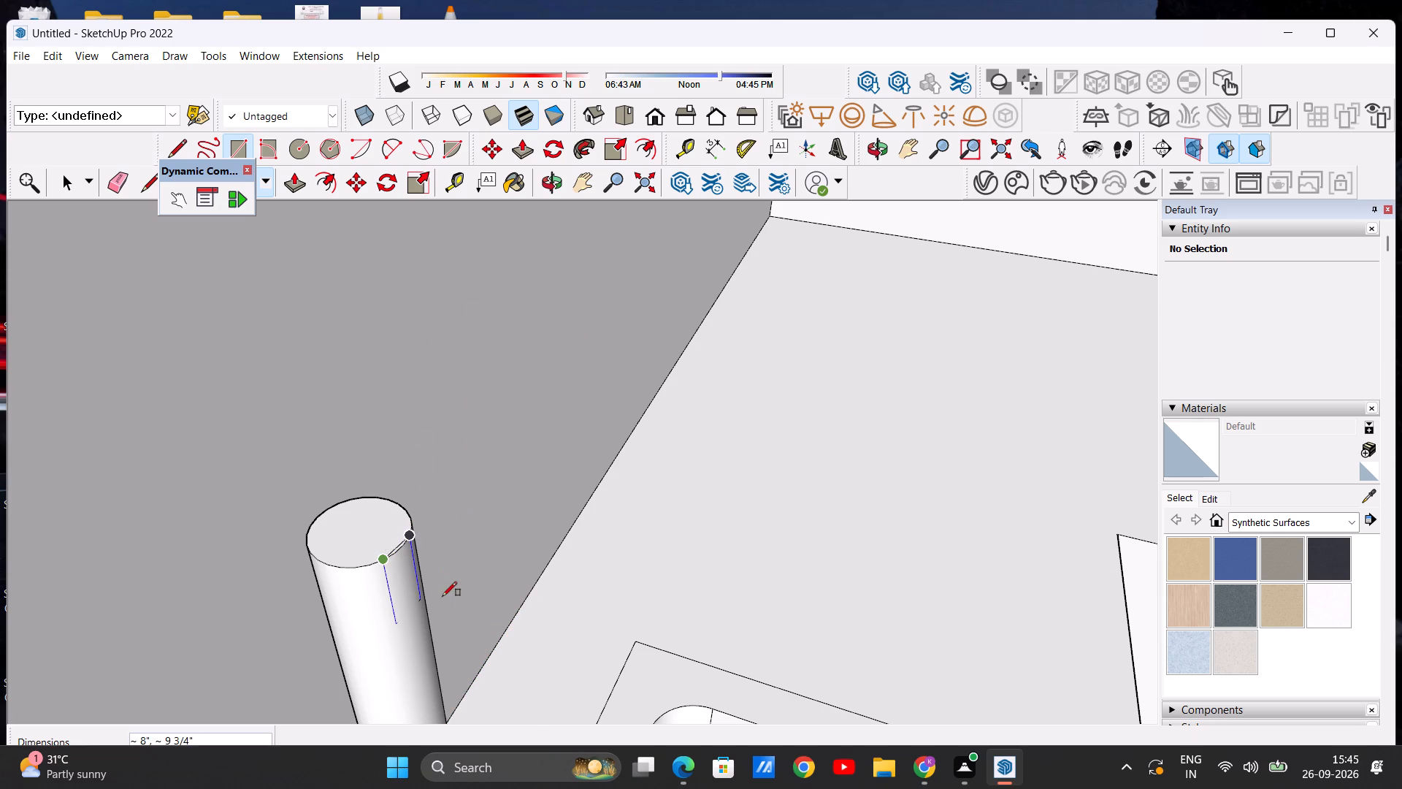
pyautogui.click(482, 598)
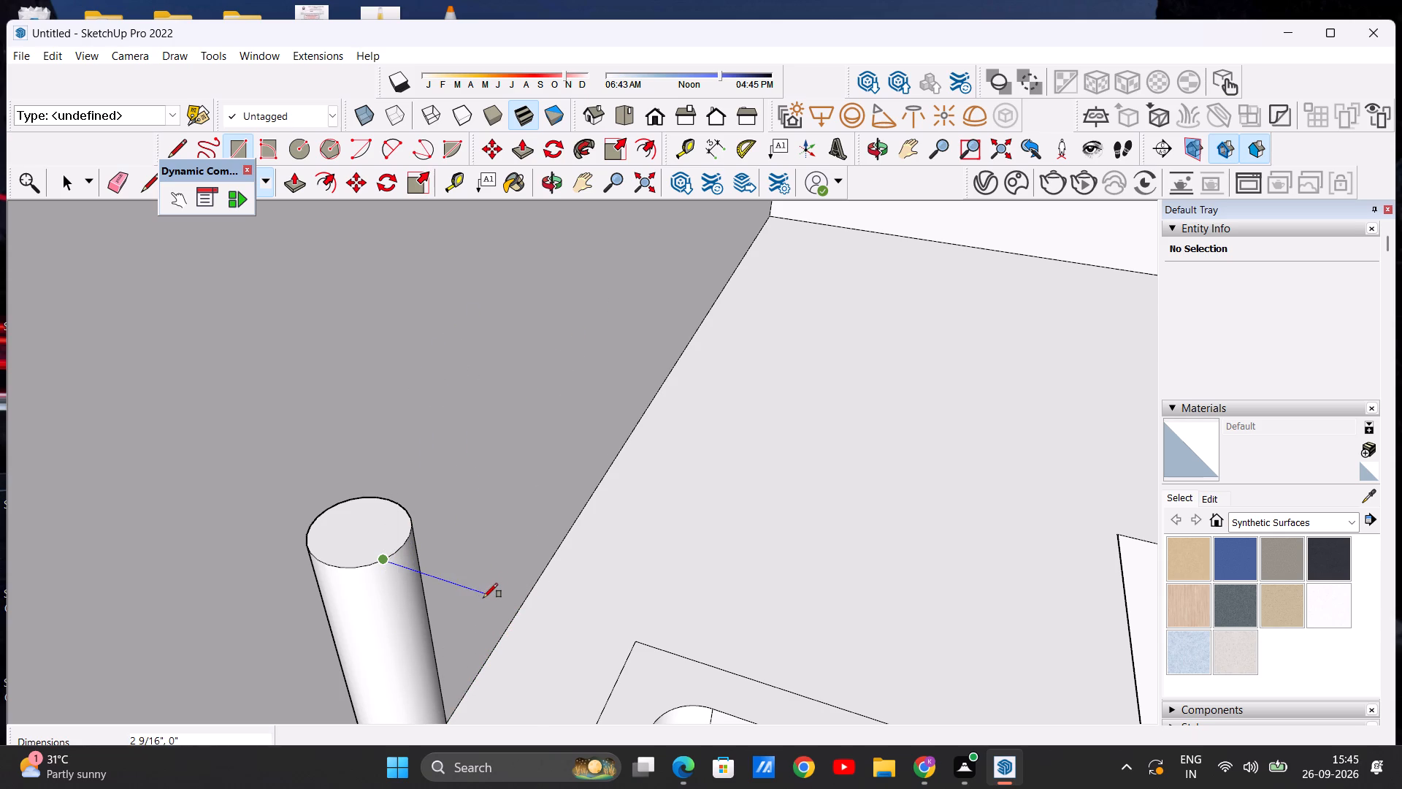
pyautogui.click(515, 571)
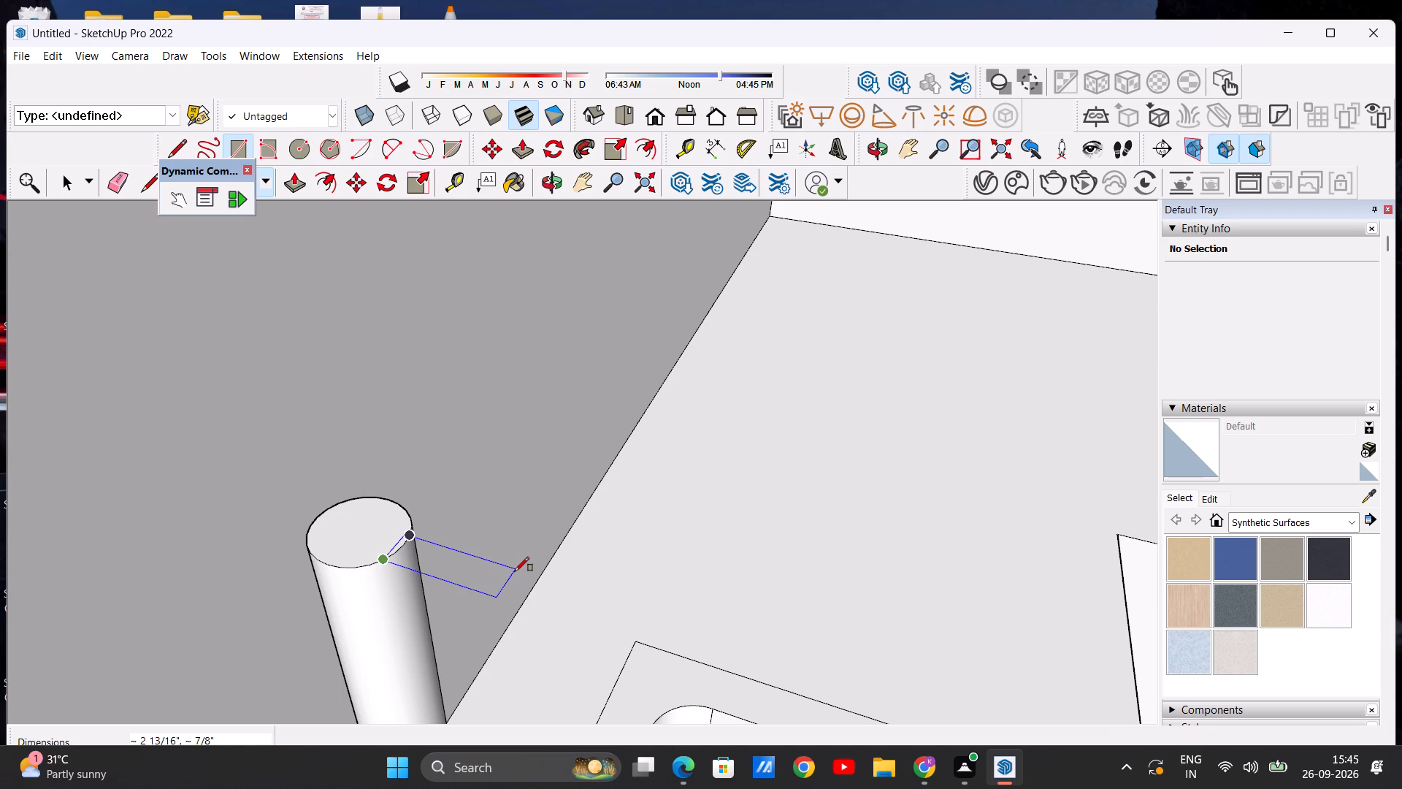
pyautogui.press('space')
# Push/Pull the narrow rectangle down about 7/8" to form a solid spout arm on the faucet post.
pyautogui.moveTo(440, 617); pyautogui.dragTo(450, 463, button='middle')
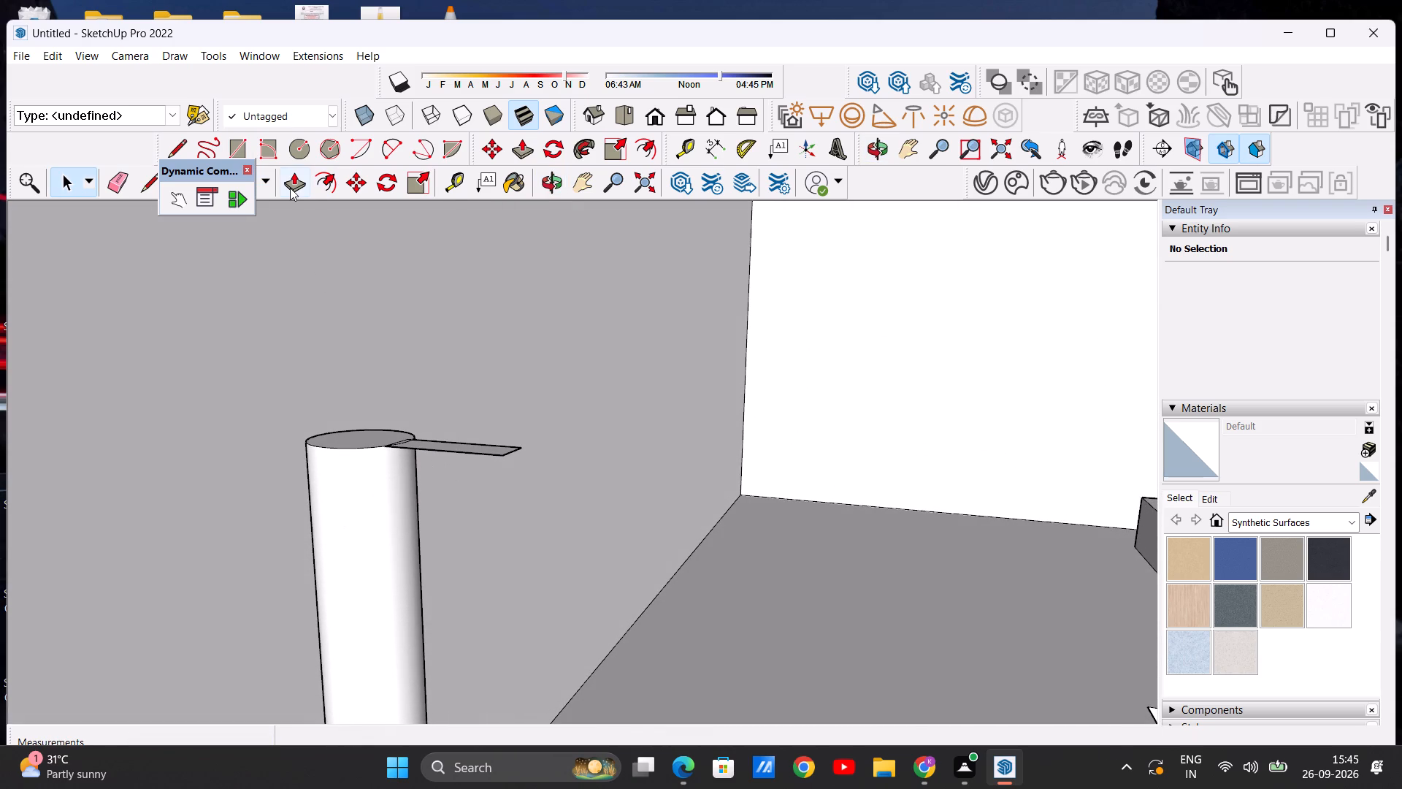
pyautogui.click(290, 188)
pyautogui.moveTo(438, 525); pyautogui.dragTo(456, 402, button='middle')
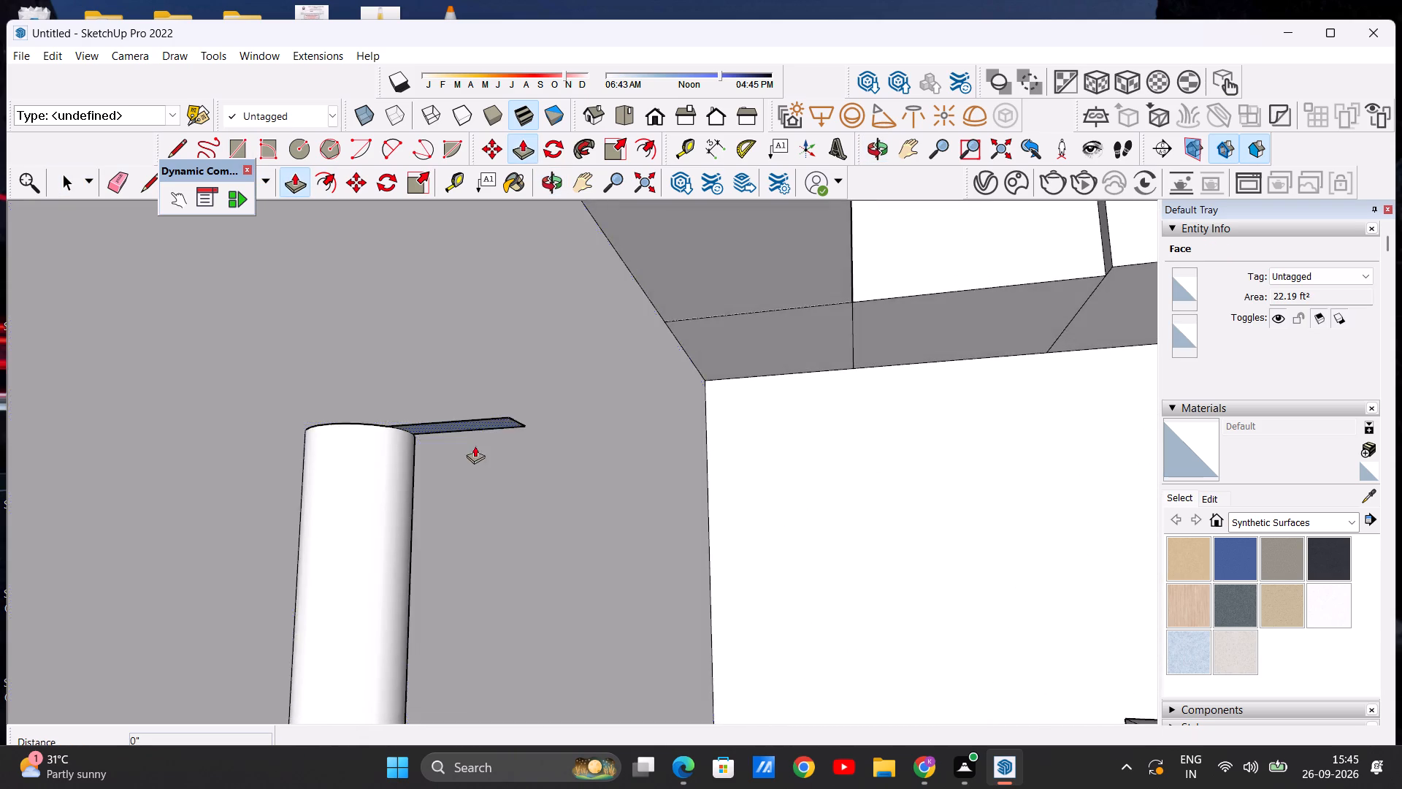
pyautogui.scroll(4, 475, 446)
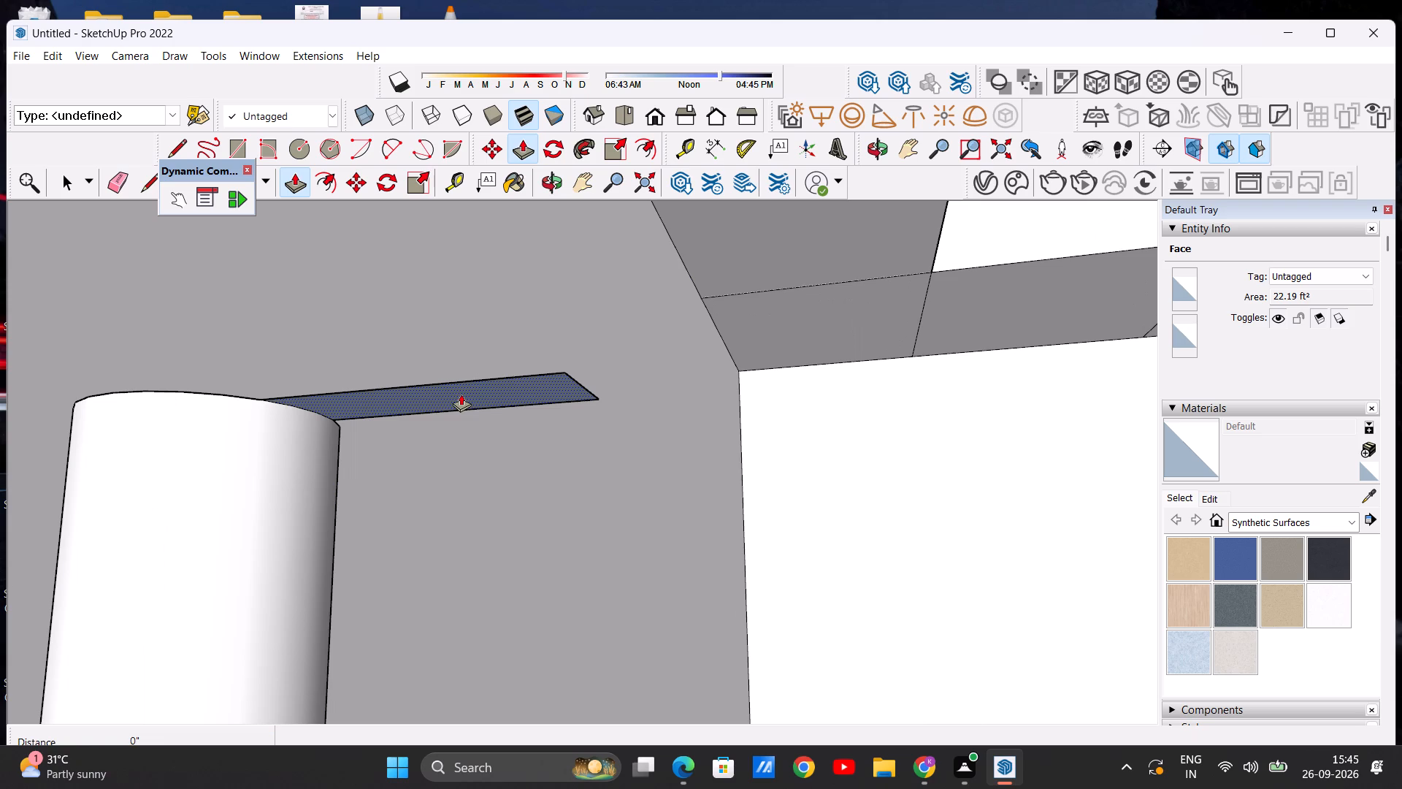
pyautogui.click(461, 394)
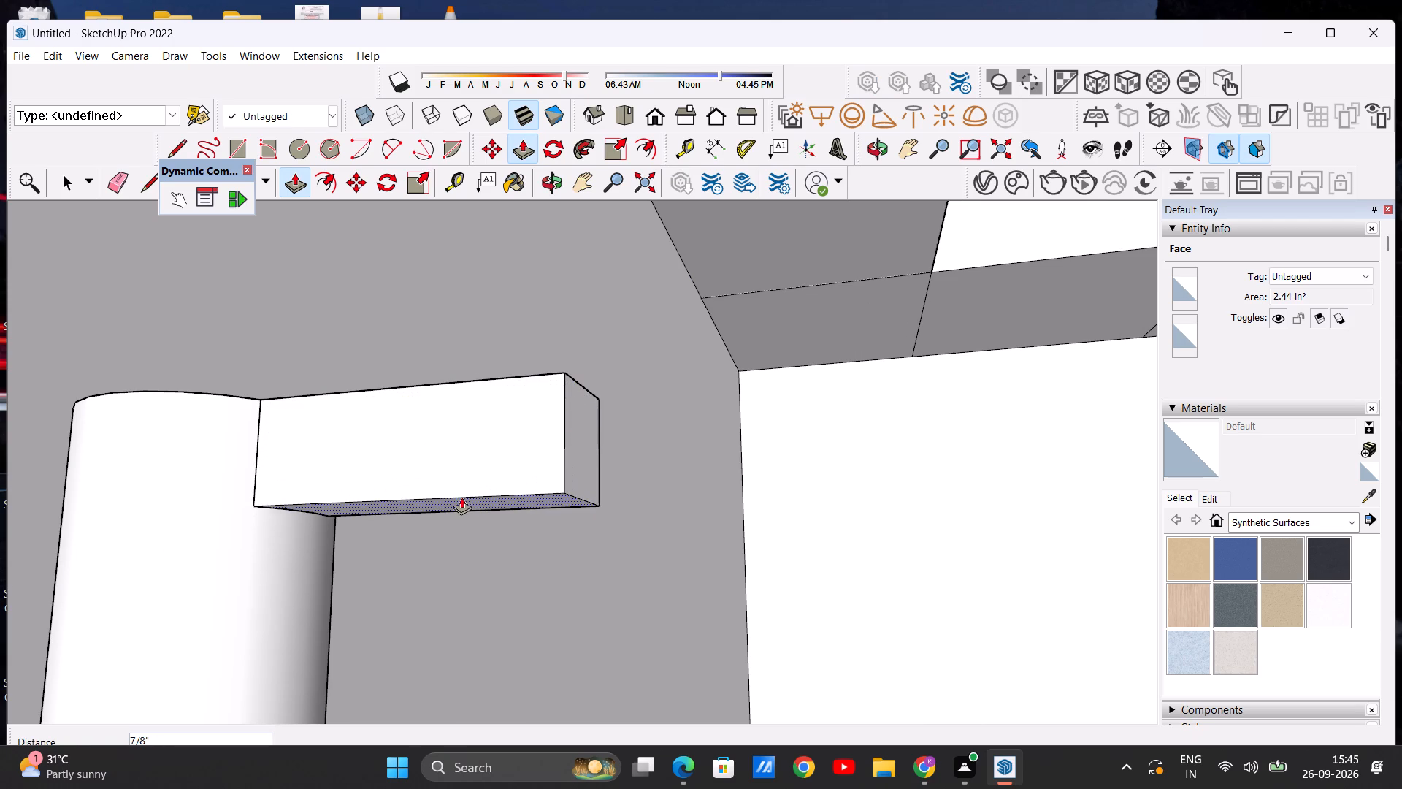
pyautogui.click(461, 496)
pyautogui.press('space')
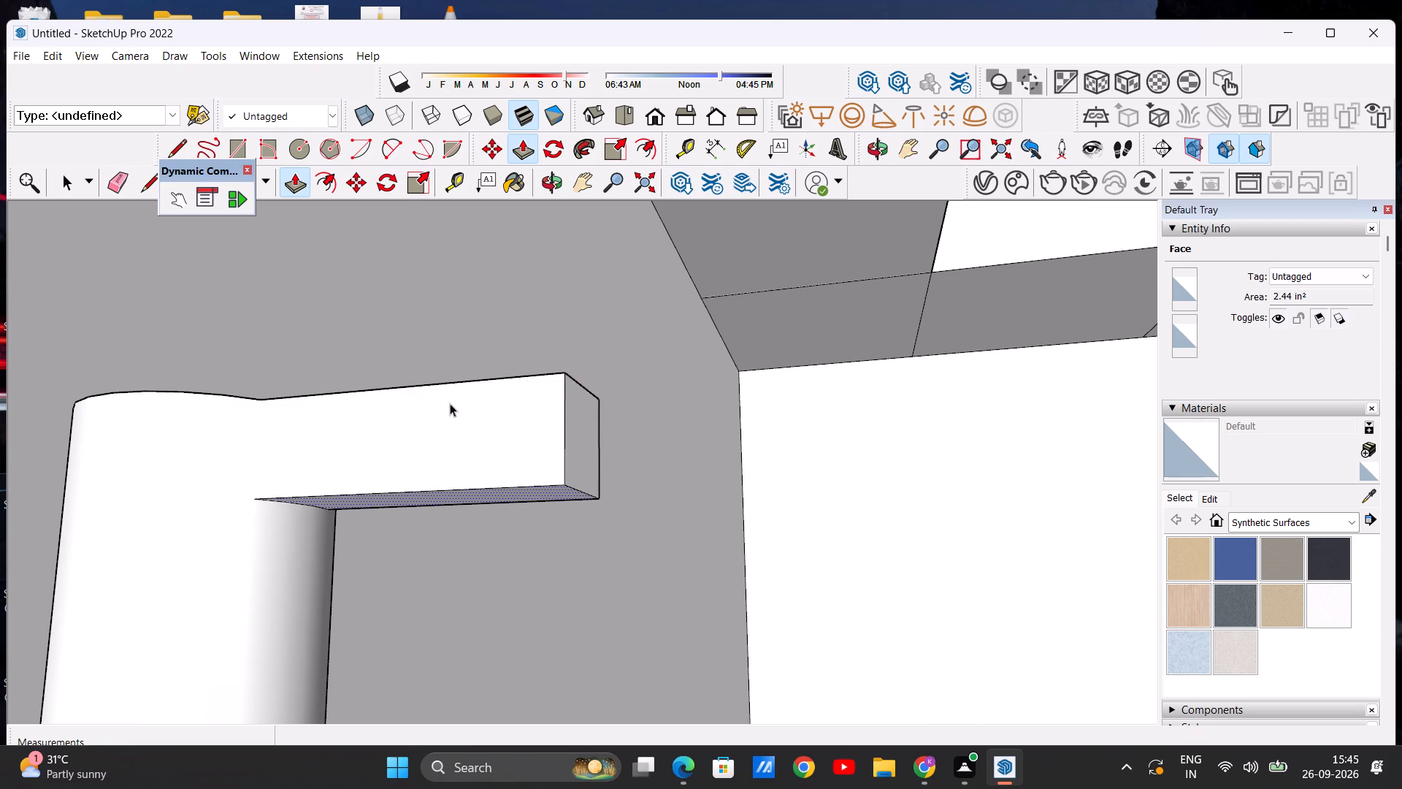
# Extend the spout arm by pulling its end face outward about 15/16".
pyautogui.scroll(-13, 450, 403)
pyautogui.moveTo(494, 478); pyautogui.dragTo(448, 573, button='middle')
pyautogui.scroll(-5, 471, 483)
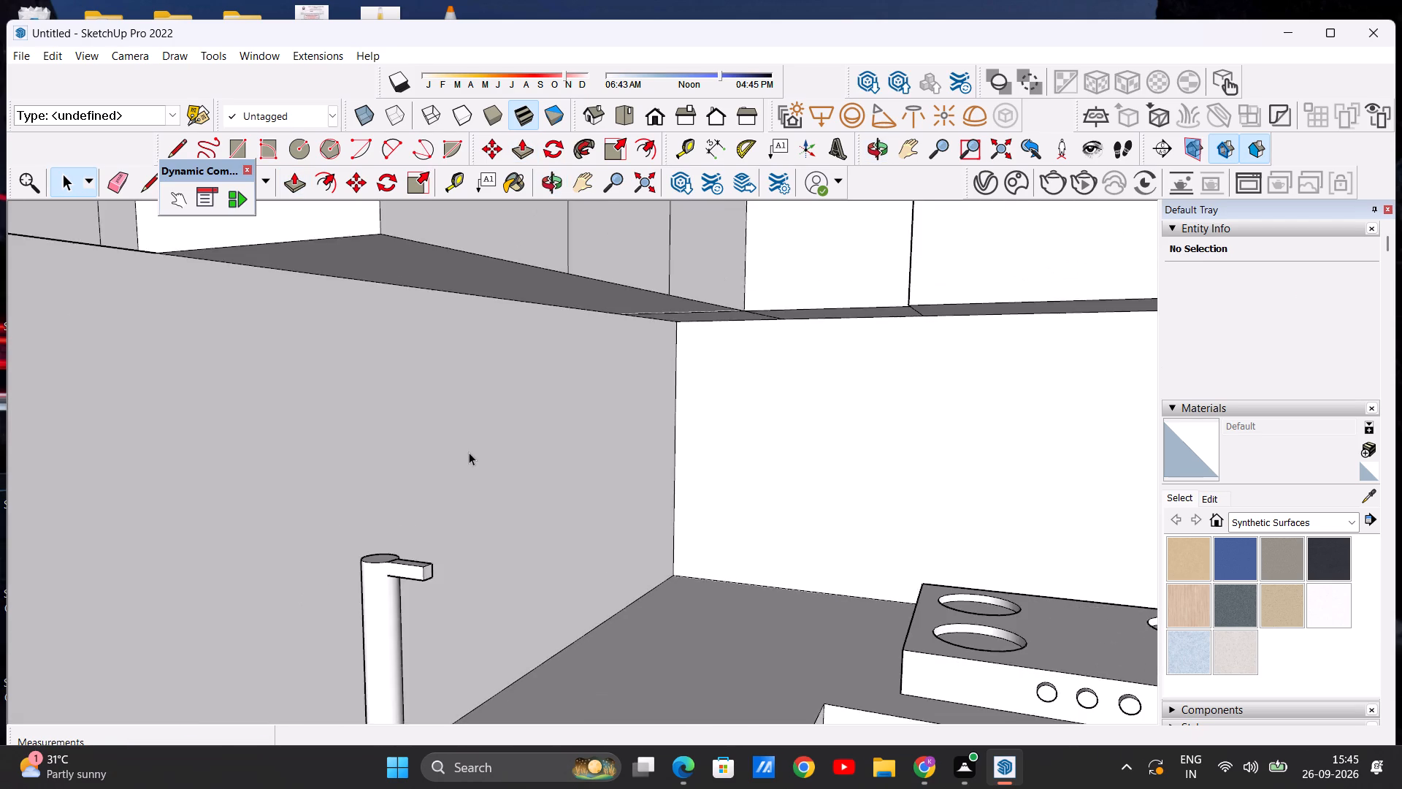
pyautogui.scroll(-7, 469, 452)
pyautogui.scroll(9, 443, 549)
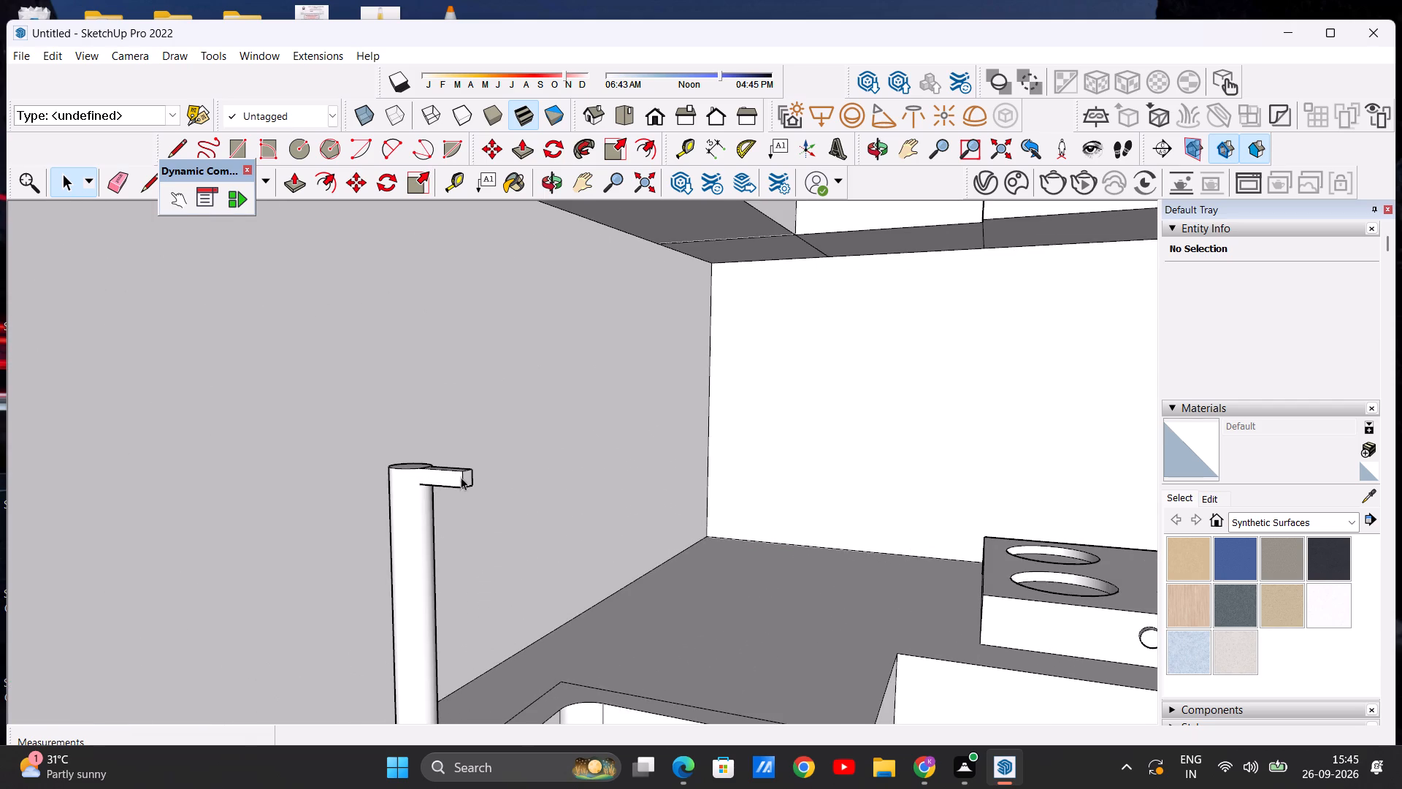
pyautogui.scroll(6, 461, 477)
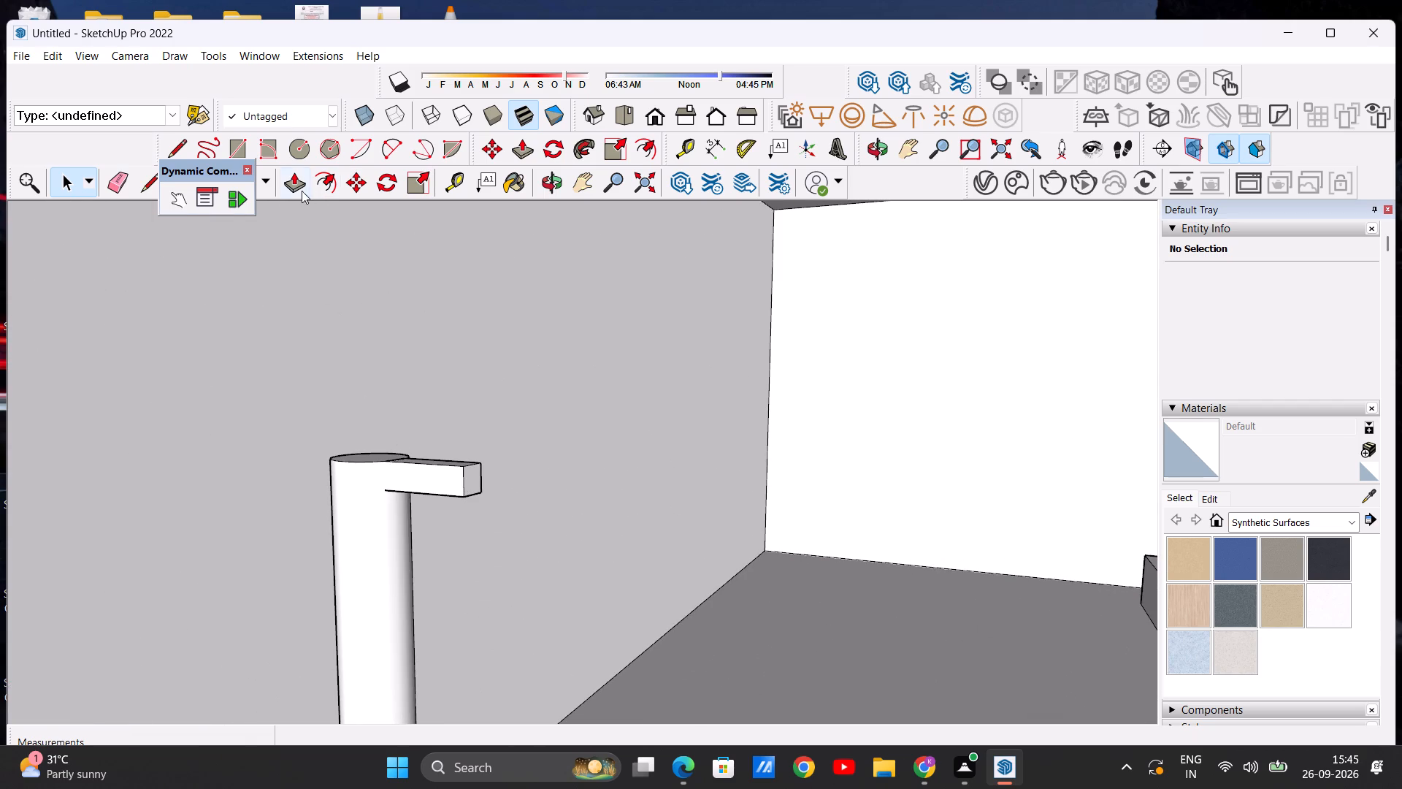
pyautogui.click(291, 187)
pyautogui.scroll(5, 478, 484)
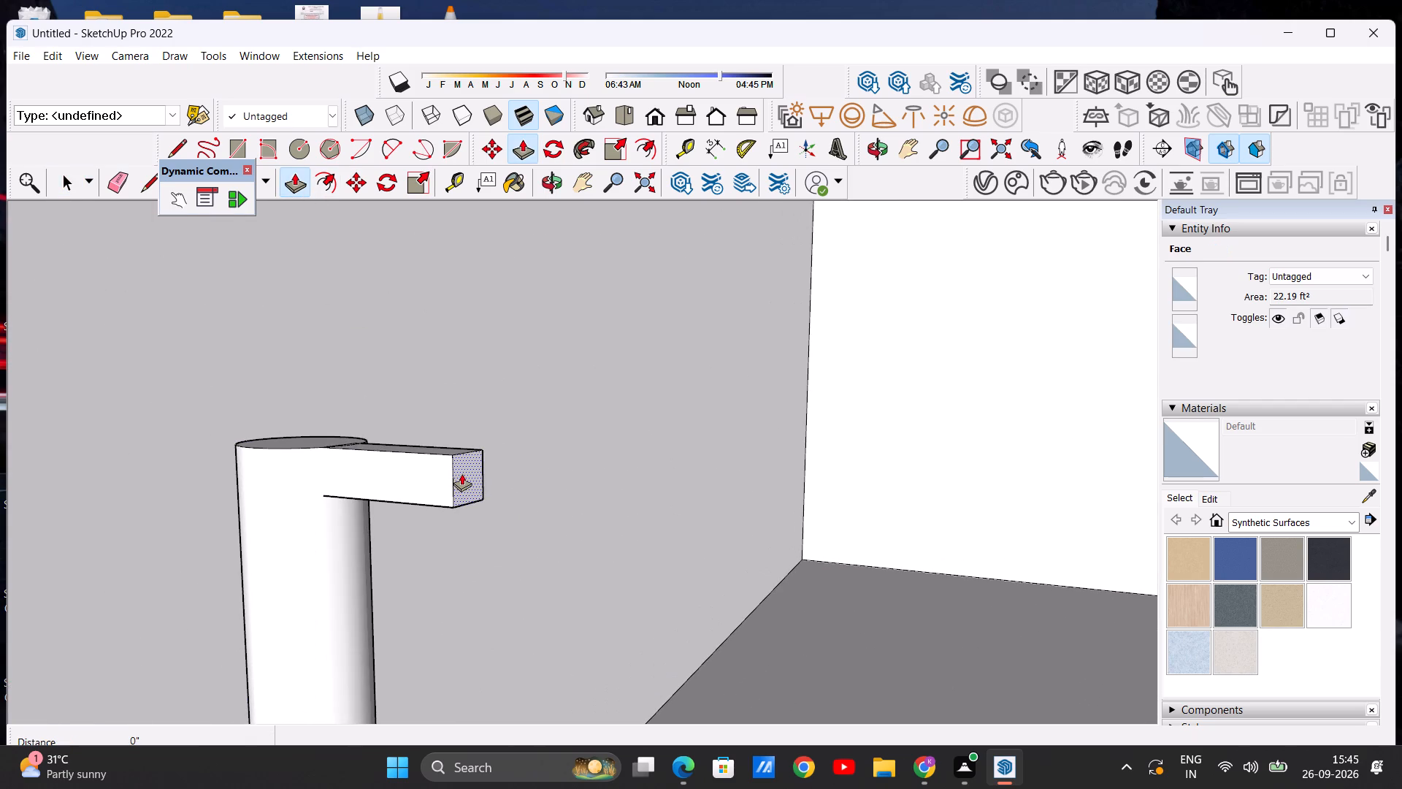
pyautogui.click(461, 473)
pyautogui.click(508, 488)
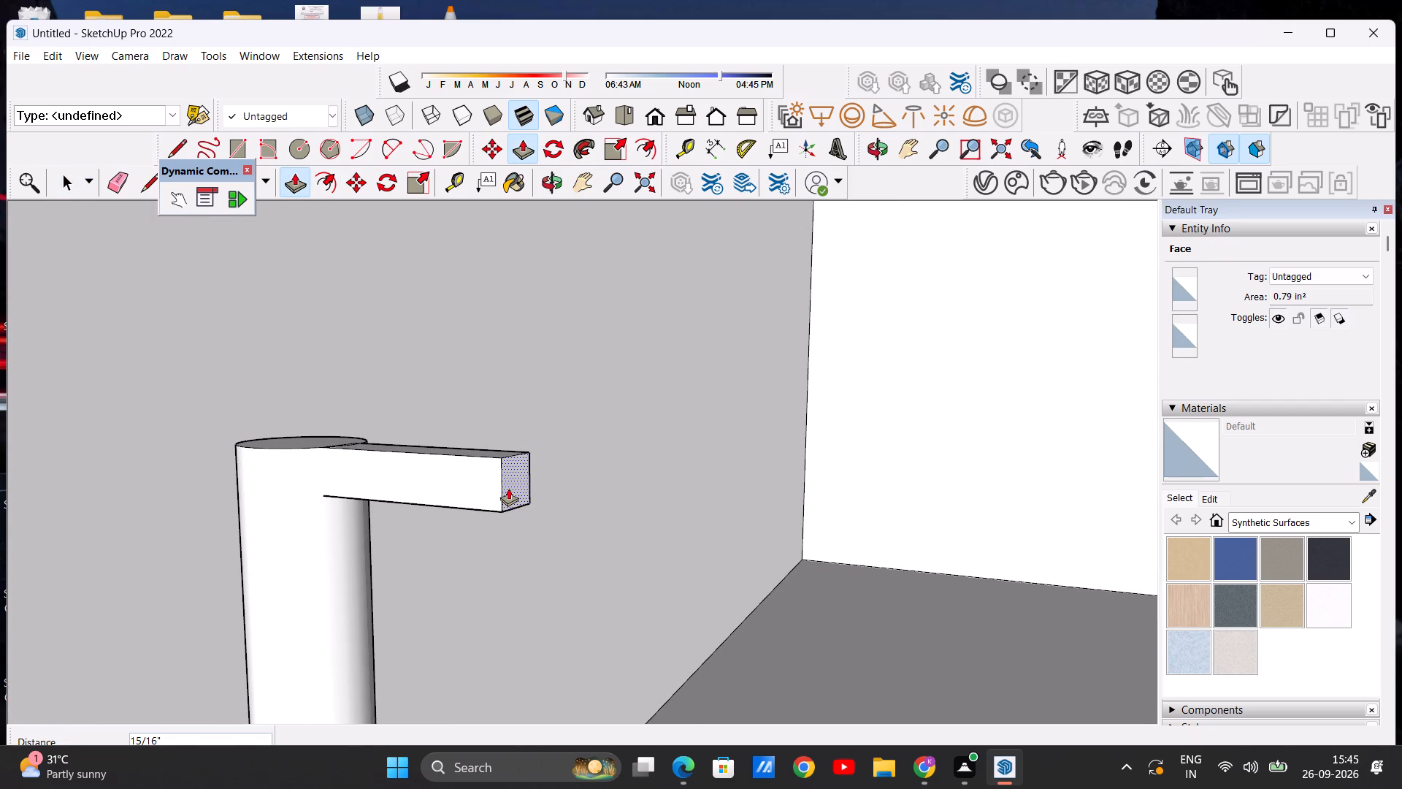
# Thicken the spout arm by pulling its underside down about 7/16".
pyautogui.scroll(-9, 518, 462)
pyautogui.moveTo(448, 556); pyautogui.dragTo(448, 546, button='middle')
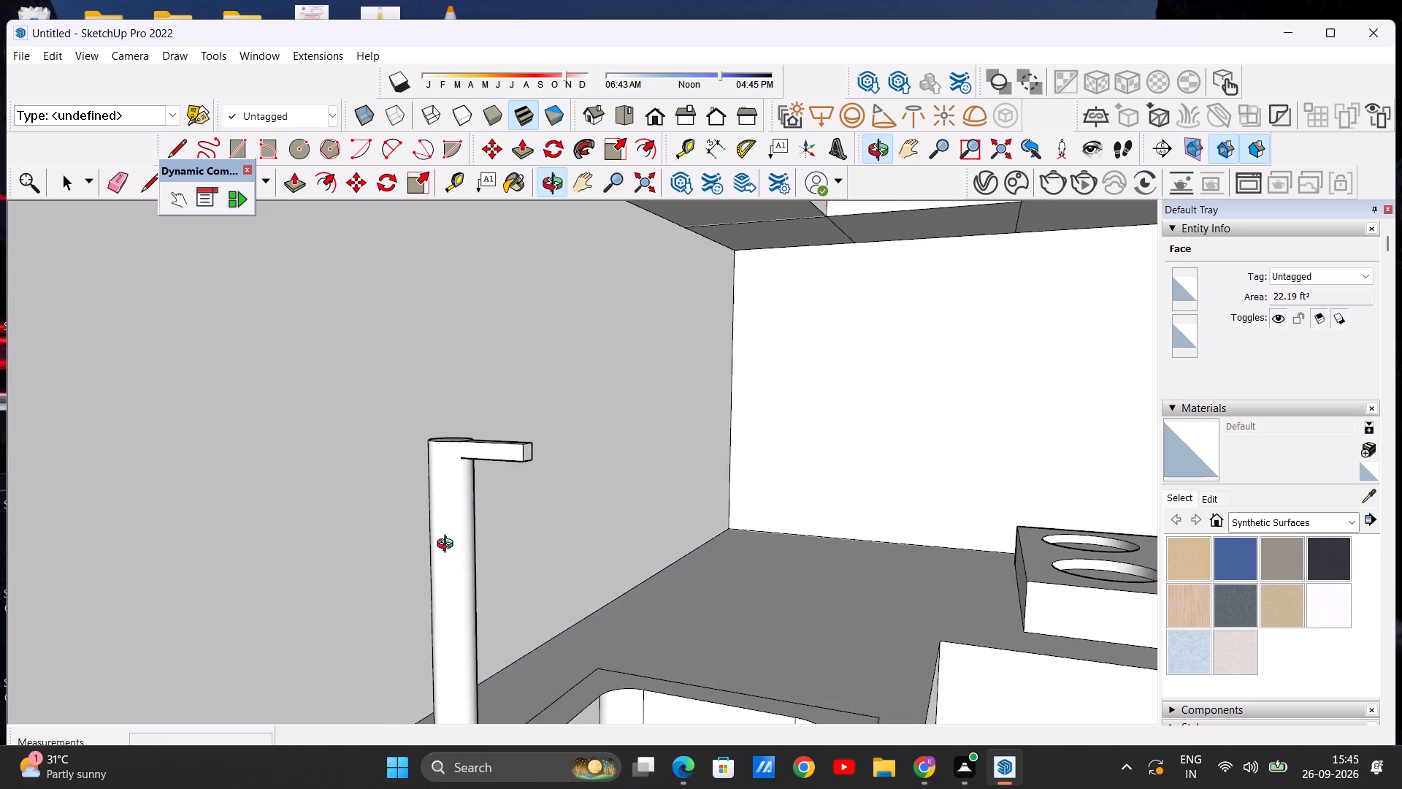
pyautogui.moveTo(448, 546); pyautogui.dragTo(459, 476, button='middle')
pyautogui.scroll(10, 480, 397)
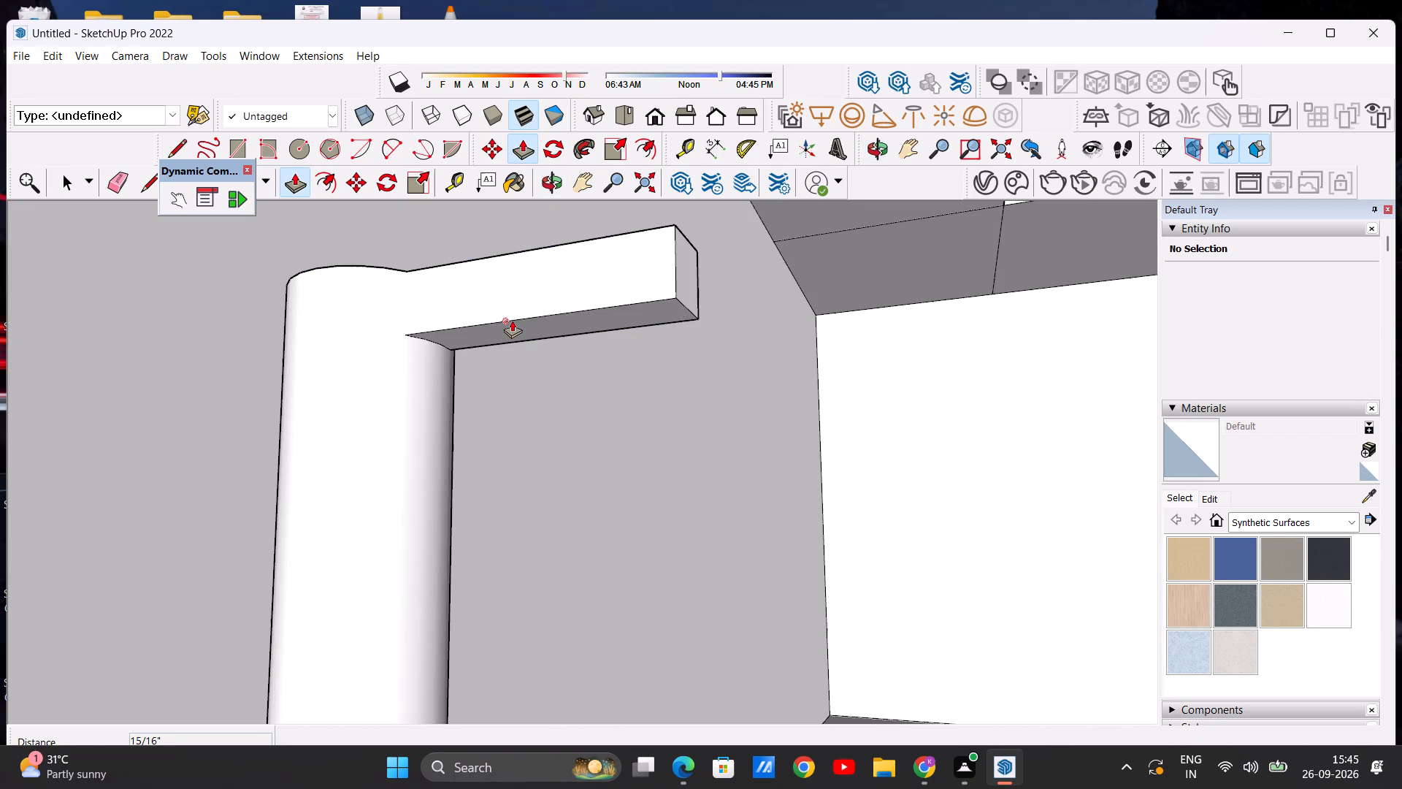
pyautogui.click(510, 326)
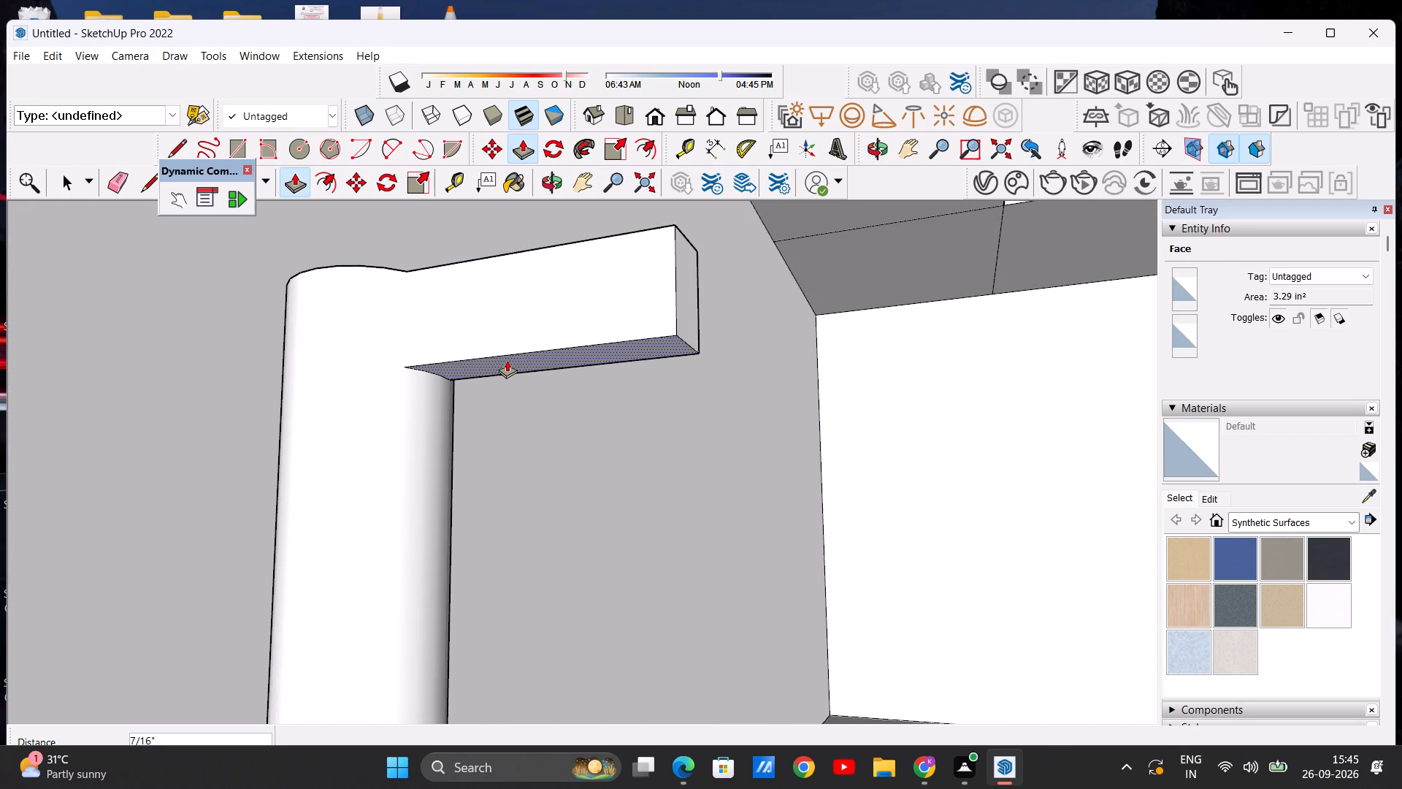
pyautogui.click(507, 360)
pyautogui.press('space')
# Draw a line about 7/8" long across the spout arm's underside, near its free end.
pyautogui.scroll(-15, 468, 310)
pyautogui.moveTo(508, 373); pyautogui.dragTo(318, 407, button='middle')
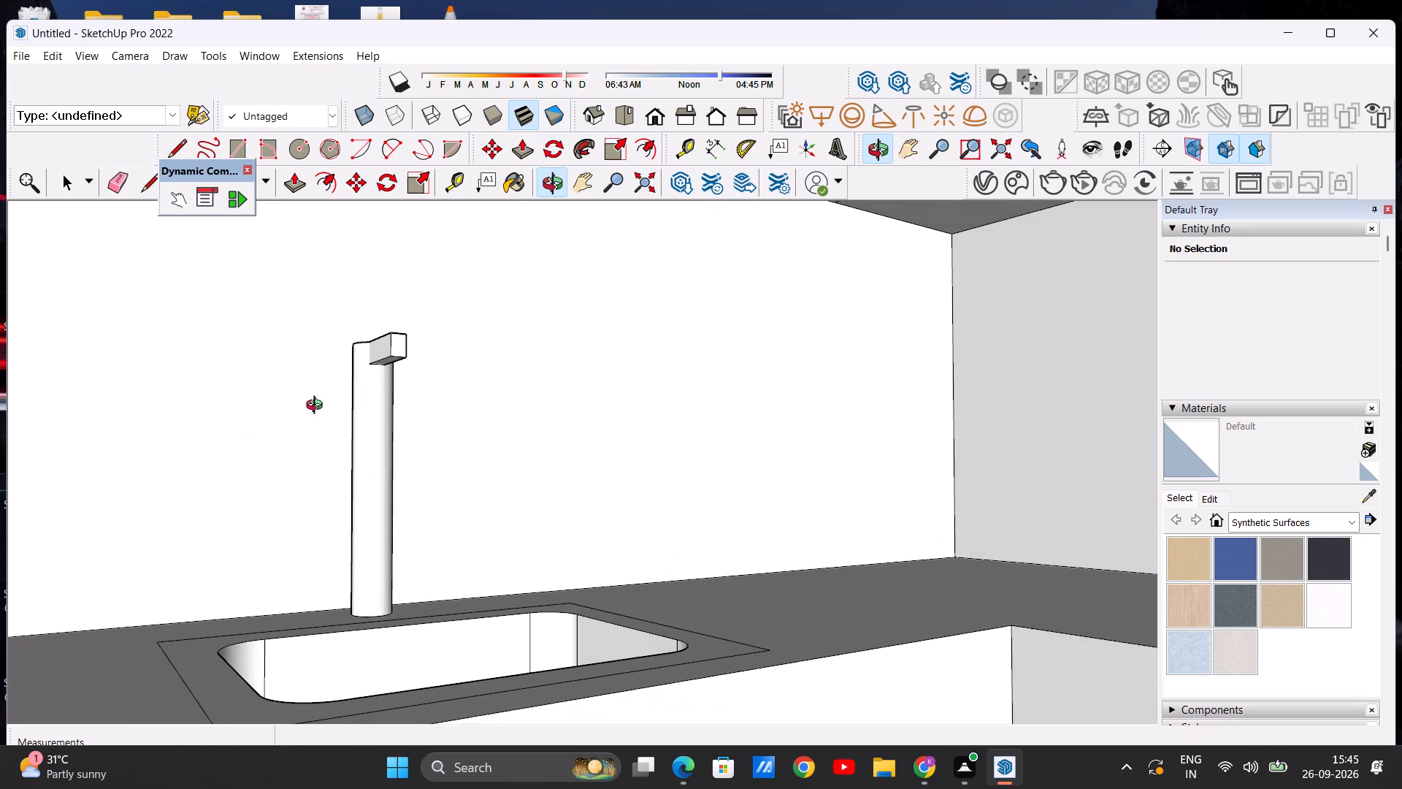
pyautogui.moveTo(318, 407); pyautogui.dragTo(261, 389, button='middle')
pyautogui.scroll(6, 380, 360)
pyautogui.moveTo(378, 420); pyautogui.dragTo(376, 369, button='middle')
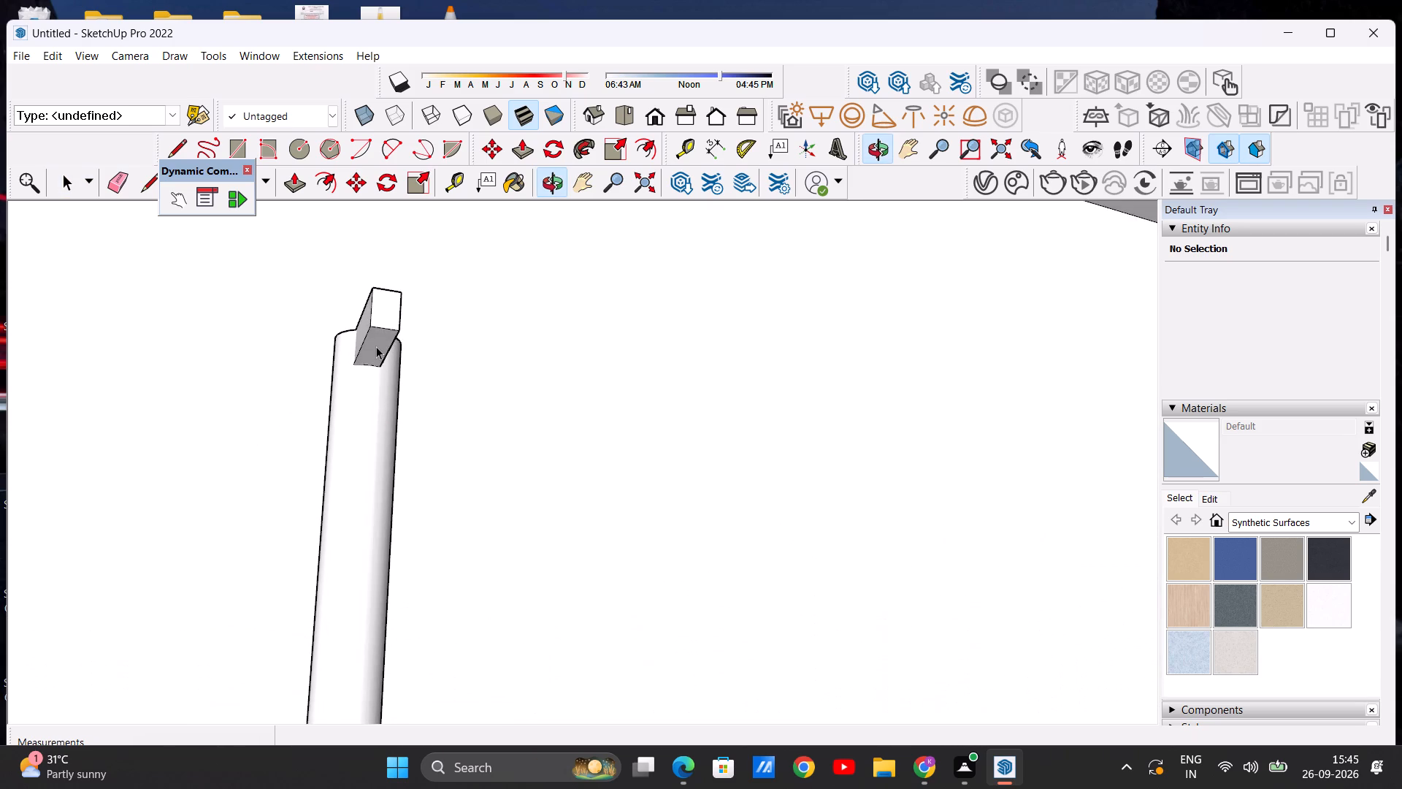
pyautogui.scroll(6, 378, 343)
pyautogui.click(176, 150)
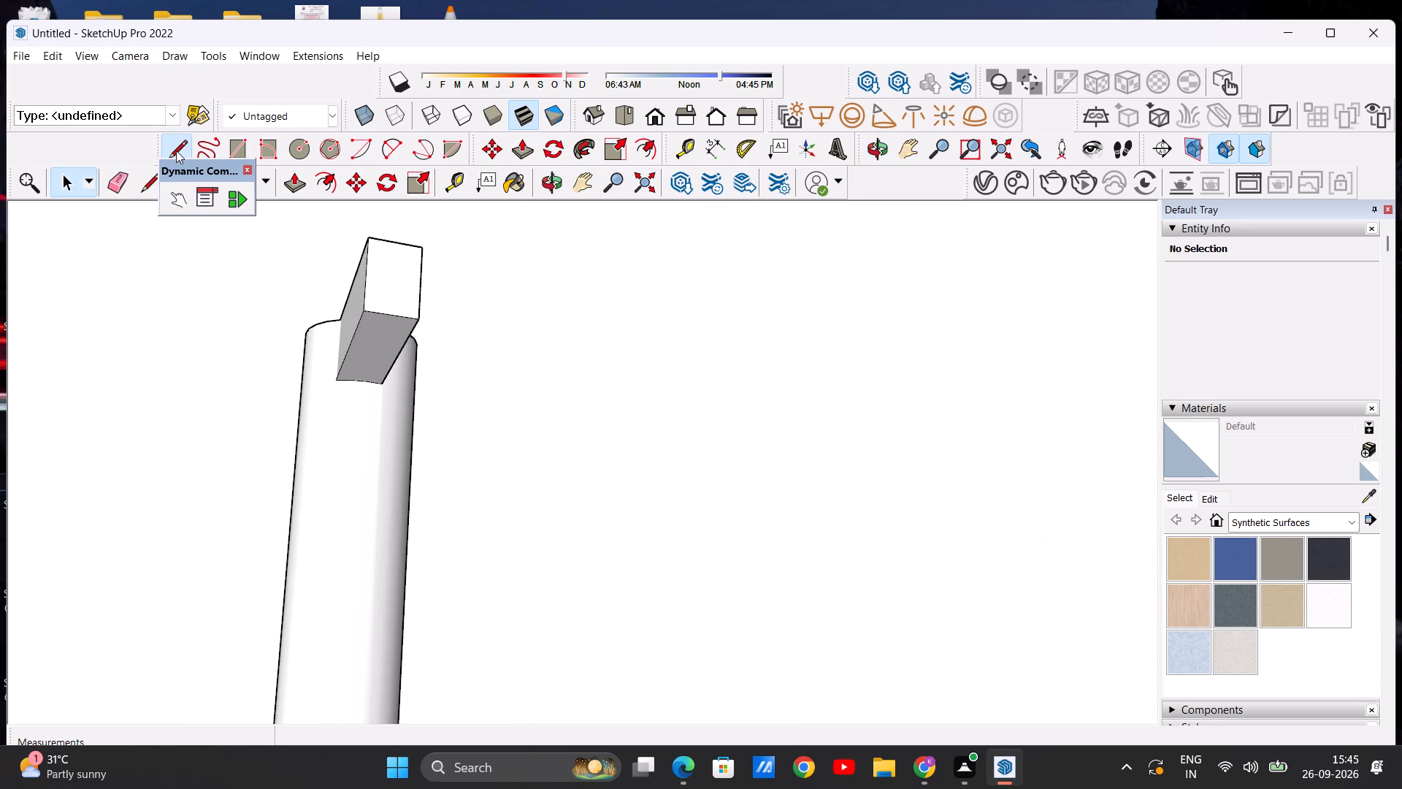
pyautogui.scroll(5, 378, 332)
pyautogui.click(345, 324)
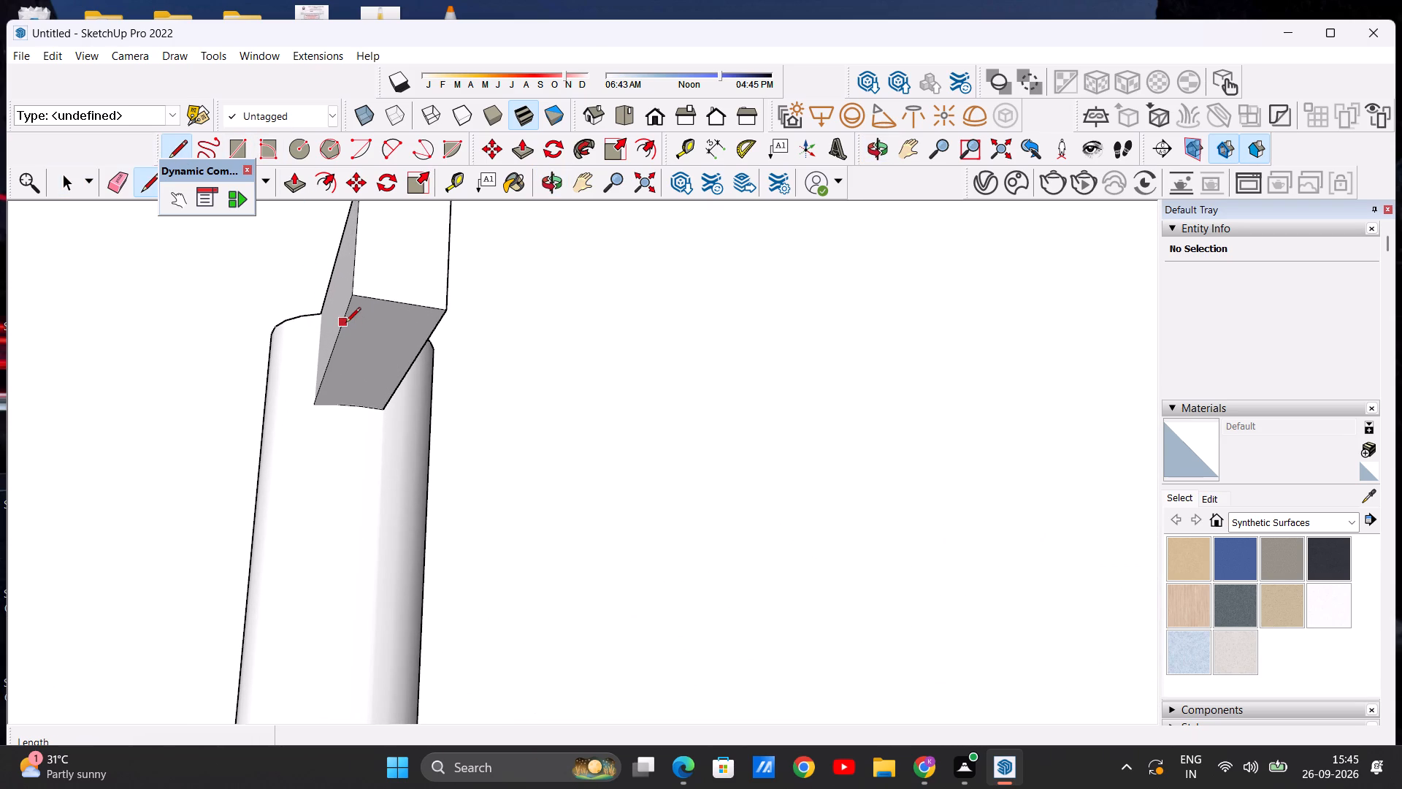
pyautogui.click(429, 340)
# Push/Pull the small end strip on the spout arm's underside down about 1 1/8" to form the downturned outlet.
pyautogui.press('space')
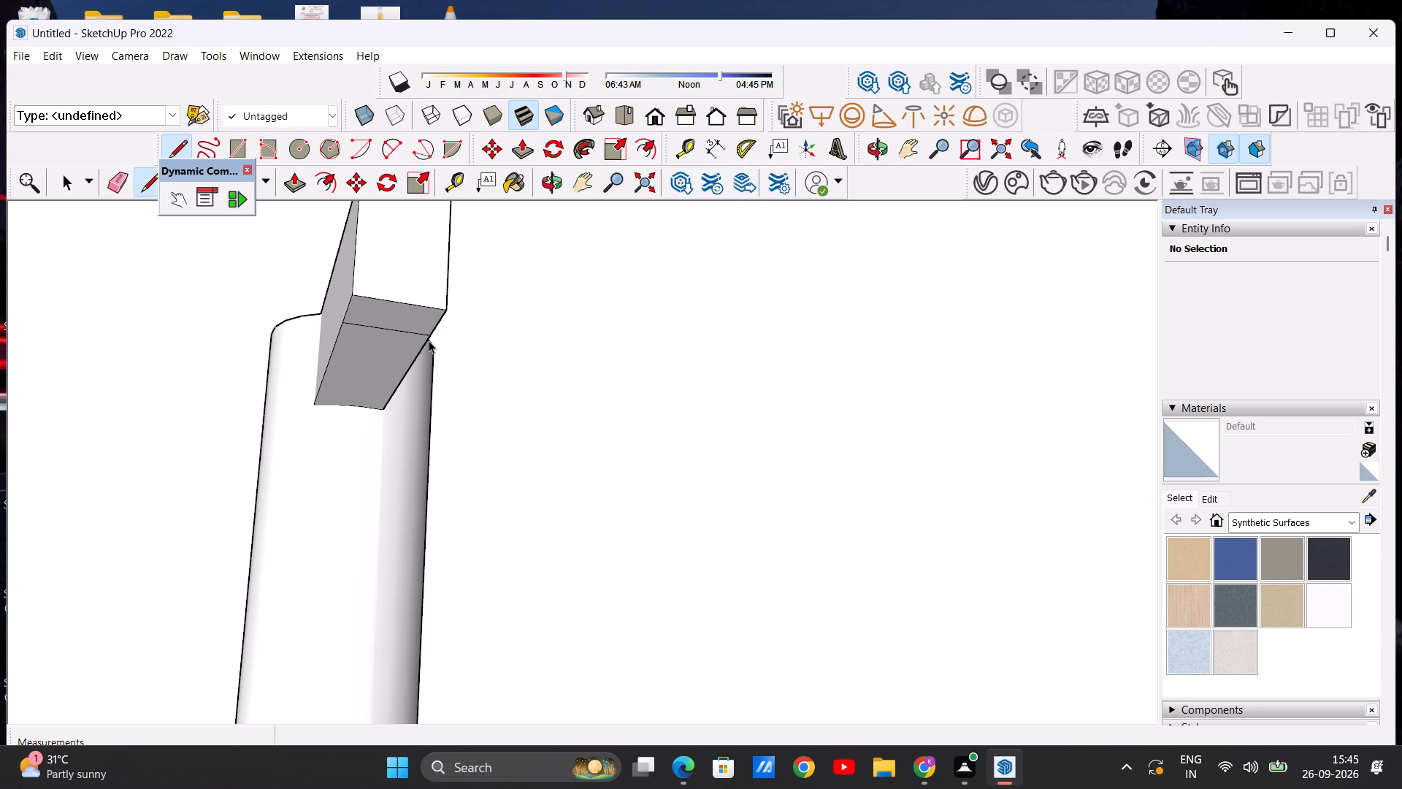
pyautogui.click(296, 190)
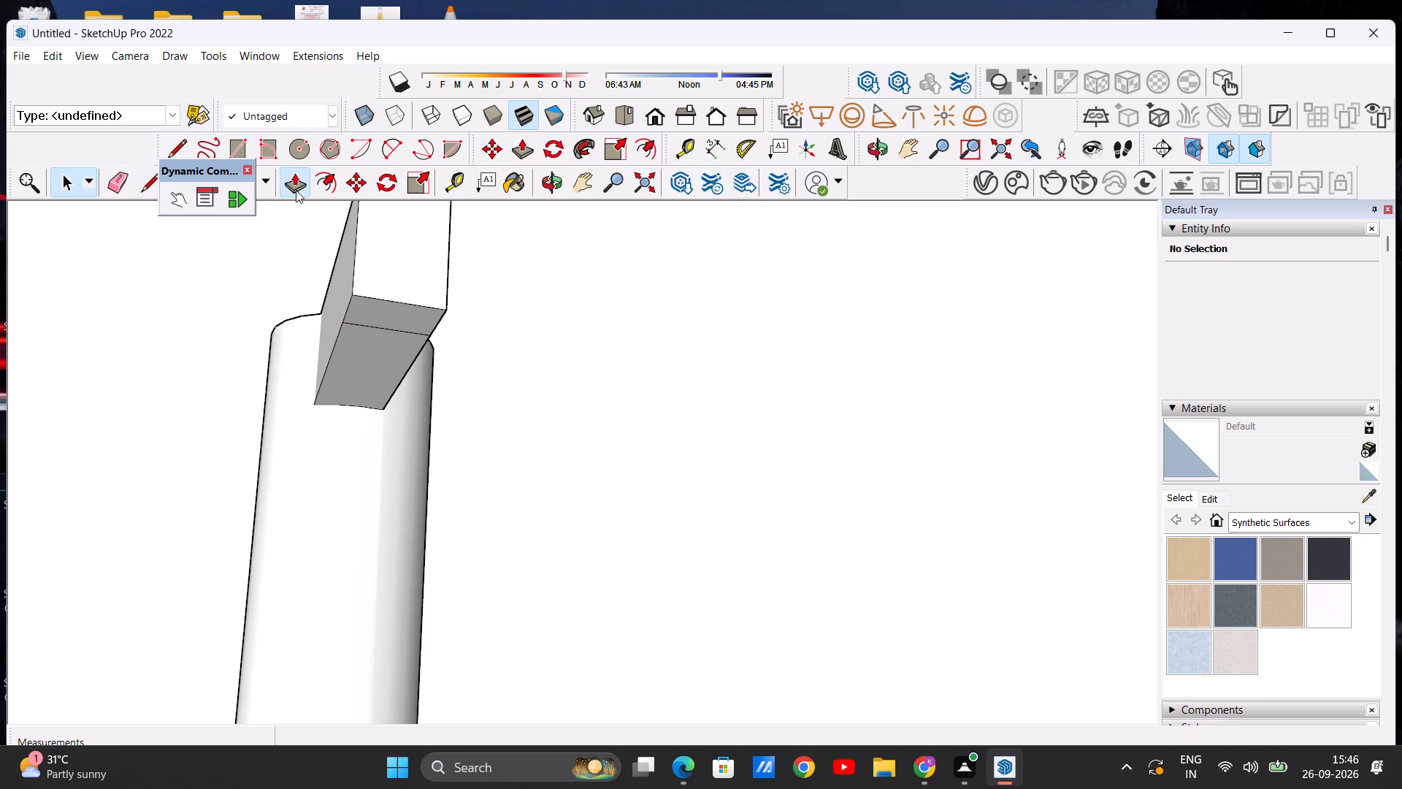
pyautogui.click(391, 306)
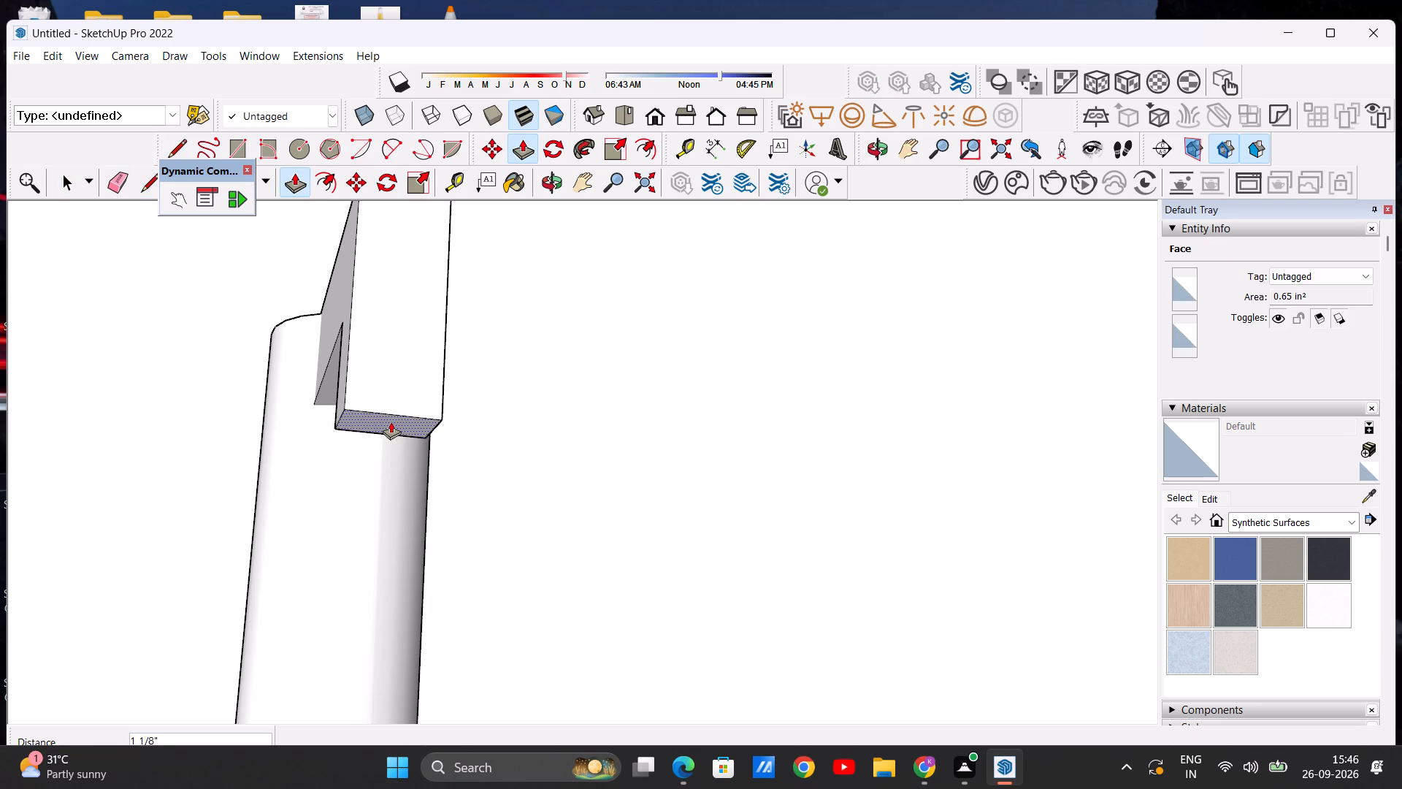
pyautogui.click(391, 426)
pyautogui.press('space')
pyautogui.scroll(-8, 448, 345)
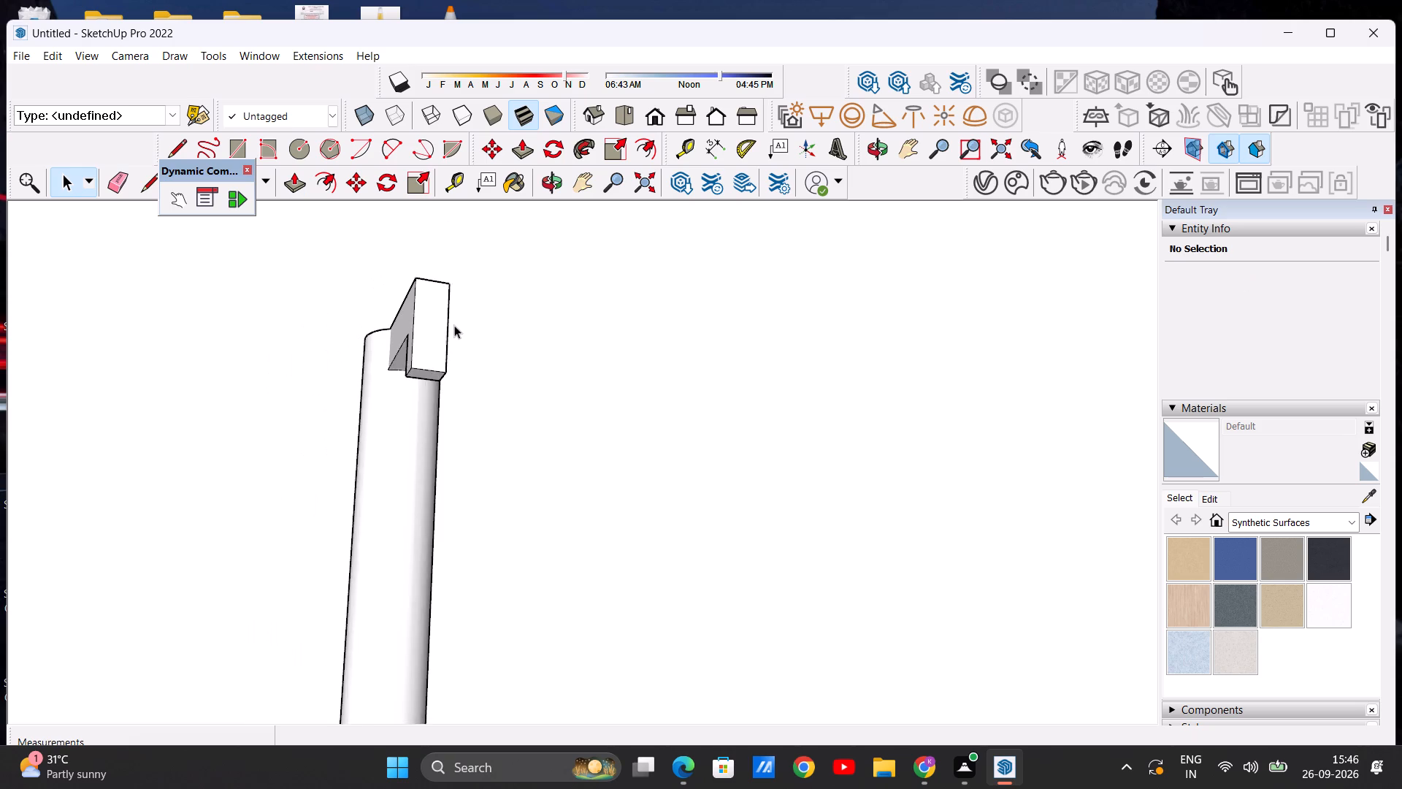
# Examine the faucet above the sink and the overall kitchen from several angles.
pyautogui.scroll(-3, 454, 325)
pyautogui.moveTo(478, 369); pyautogui.dragTo(321, 527, button='middle')
pyautogui.scroll(-11, 386, 472)
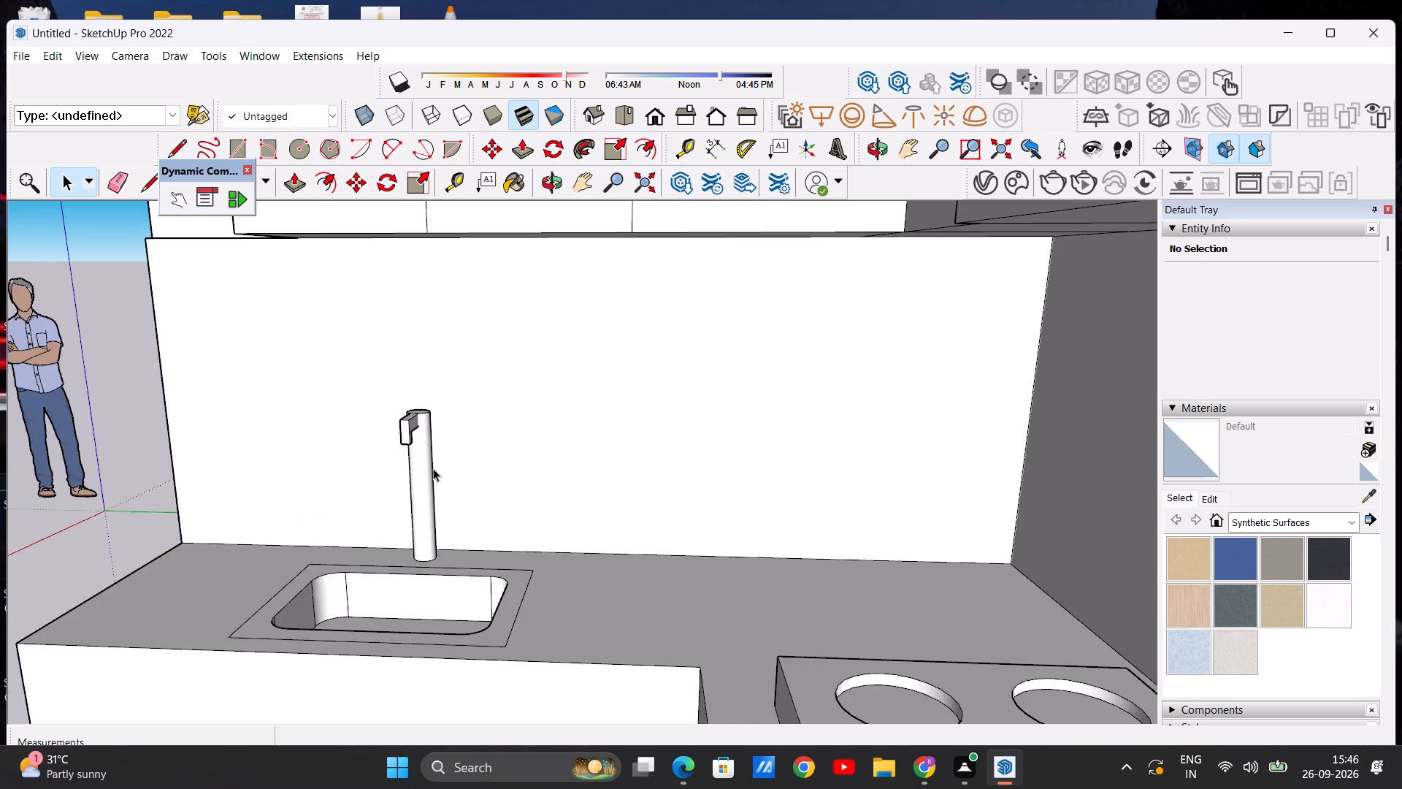
pyautogui.moveTo(428, 476); pyautogui.dragTo(477, 467, button='middle')
pyautogui.scroll(-3, 477, 467)
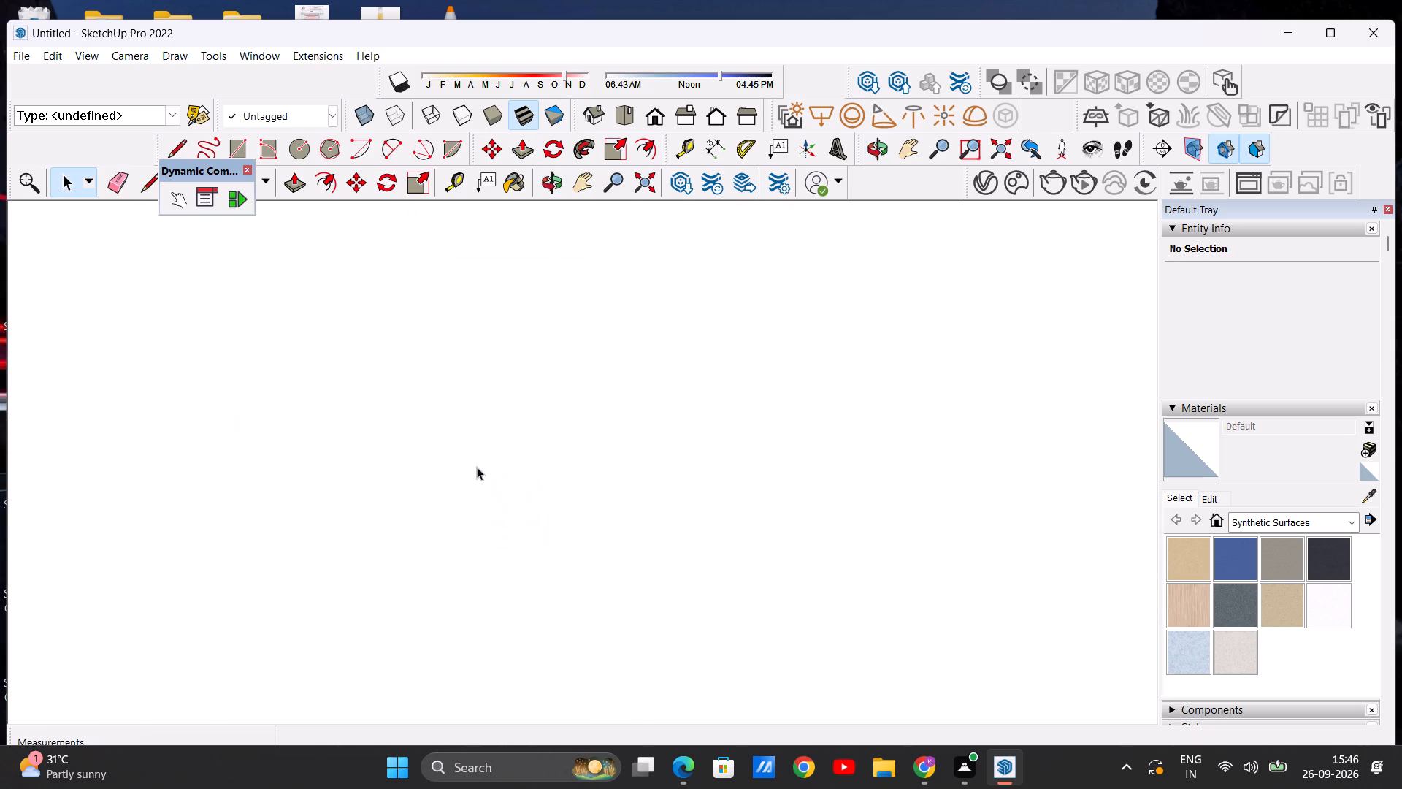
pyautogui.scroll(-12, 477, 467)
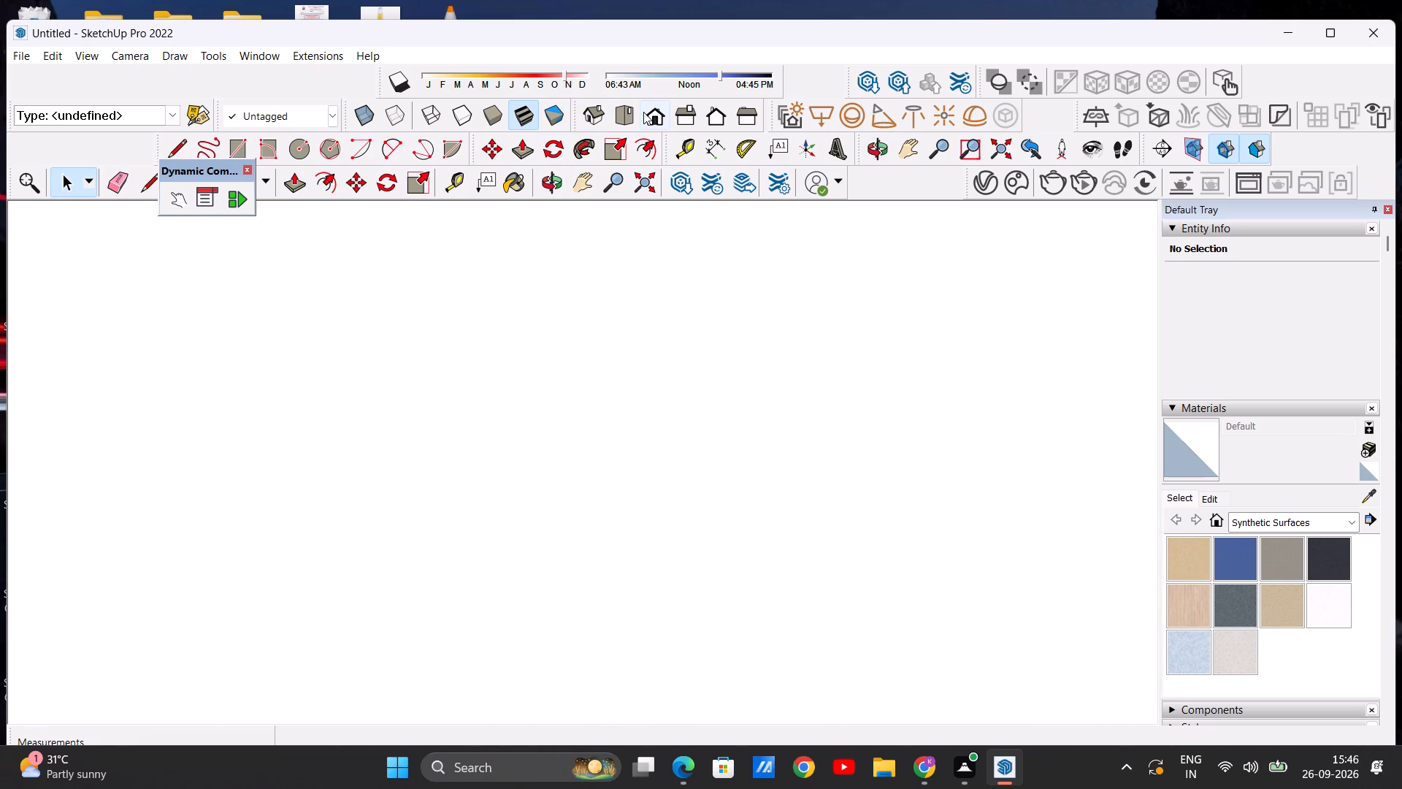
pyautogui.click(646, 112)
pyautogui.scroll(-4, 640, 304)
pyautogui.moveTo(705, 362); pyautogui.dragTo(652, 440, button='middle')
pyautogui.scroll(11, 638, 419)
pyautogui.moveTo(593, 427); pyautogui.dragTo(602, 418, button='middle')
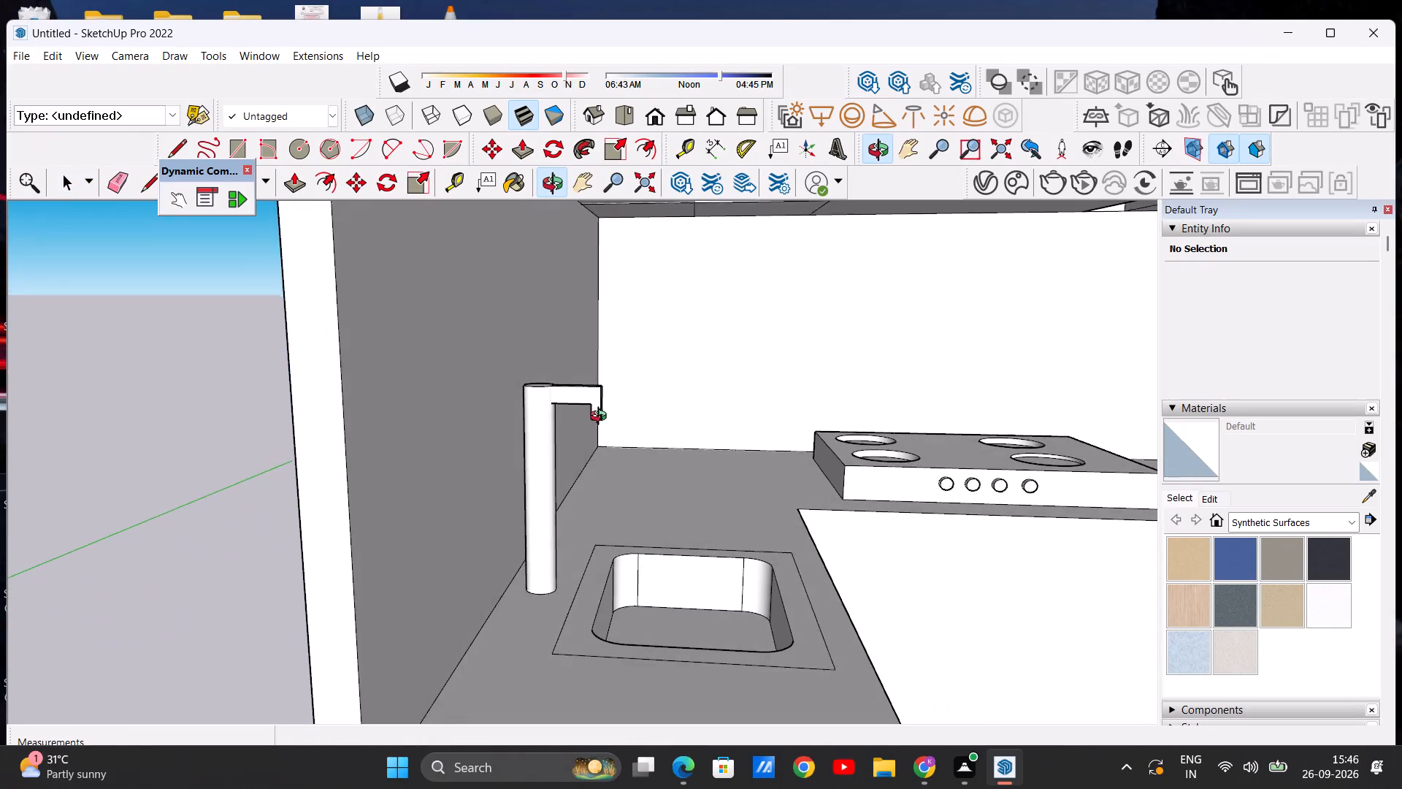
pyautogui.moveTo(602, 418); pyautogui.dragTo(601, 418, button='middle')
pyautogui.scroll(1, 601, 418)
pyautogui.scroll(-10, 551, 421)
pyautogui.middleClick(632, 438)
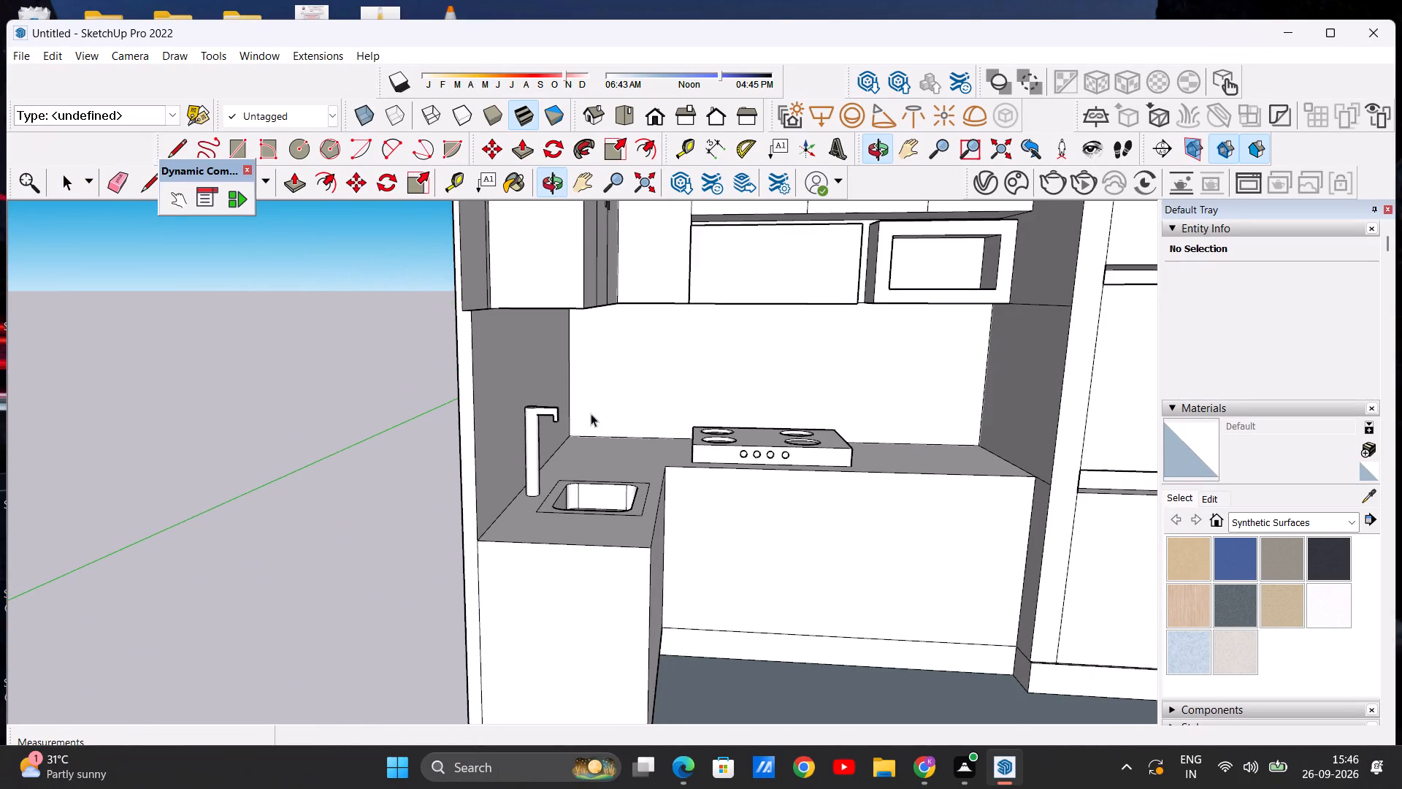
pyautogui.scroll(-14, 581, 420)
pyautogui.scroll(7, 696, 386)
pyautogui.moveTo(697, 413); pyautogui.dragTo(702, 397, button='middle')
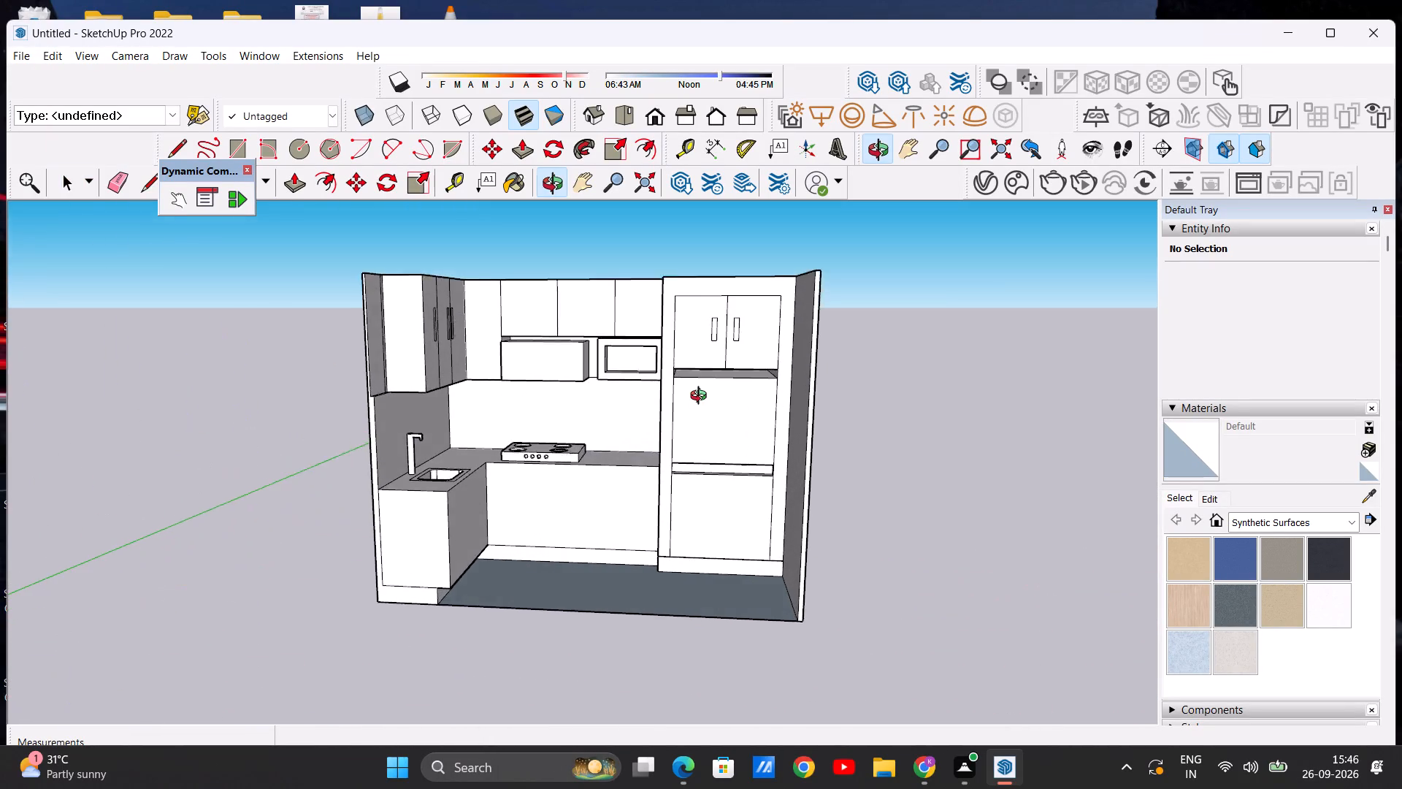
pyautogui.moveTo(702, 397); pyautogui.dragTo(702, 392, button='middle')
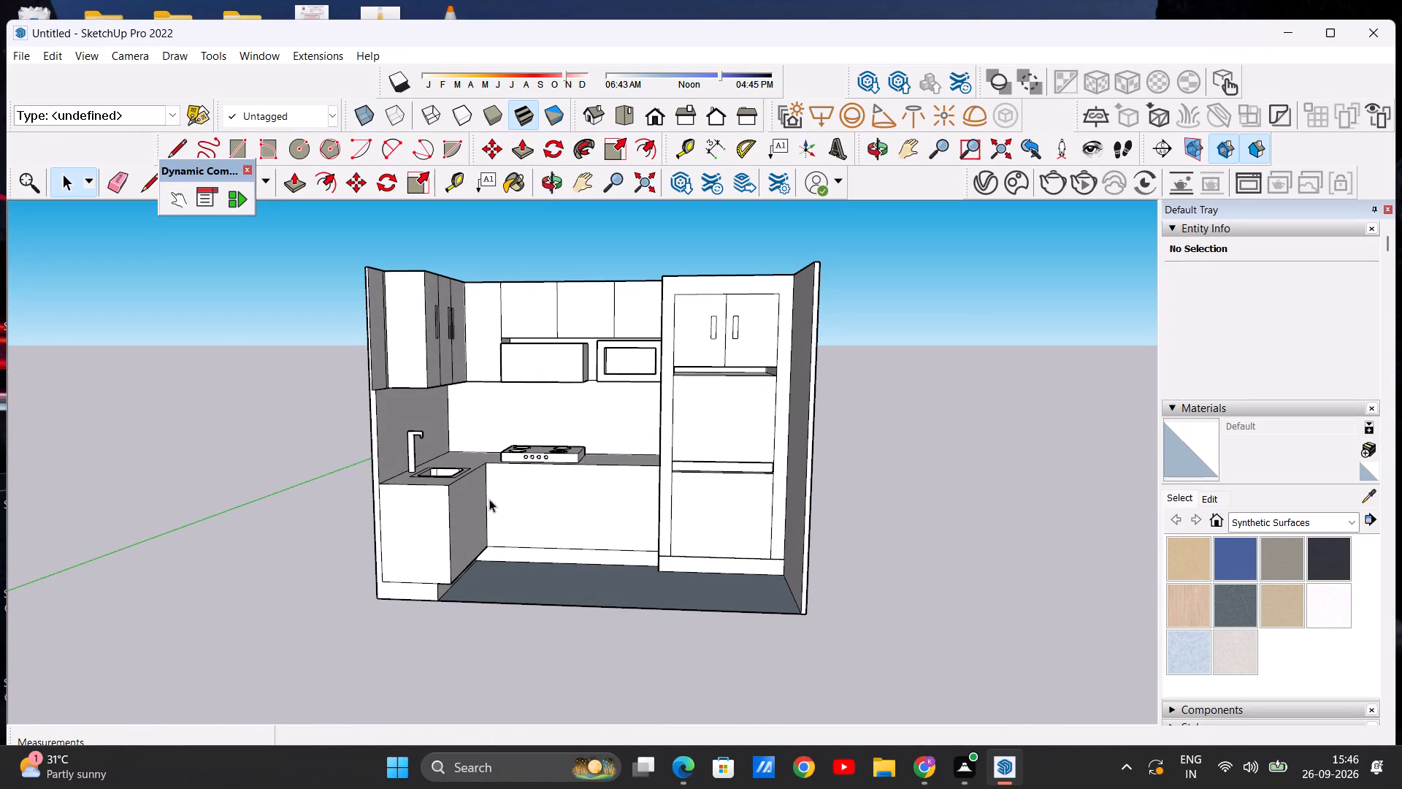
# Pull the narrow wall strip beside the sink-side upper cabinet out 1 5/16", and a further 1' 2" flush with the cabinet's front.
pyautogui.moveTo(361, 349); pyautogui.dragTo(291, 376, button='middle')
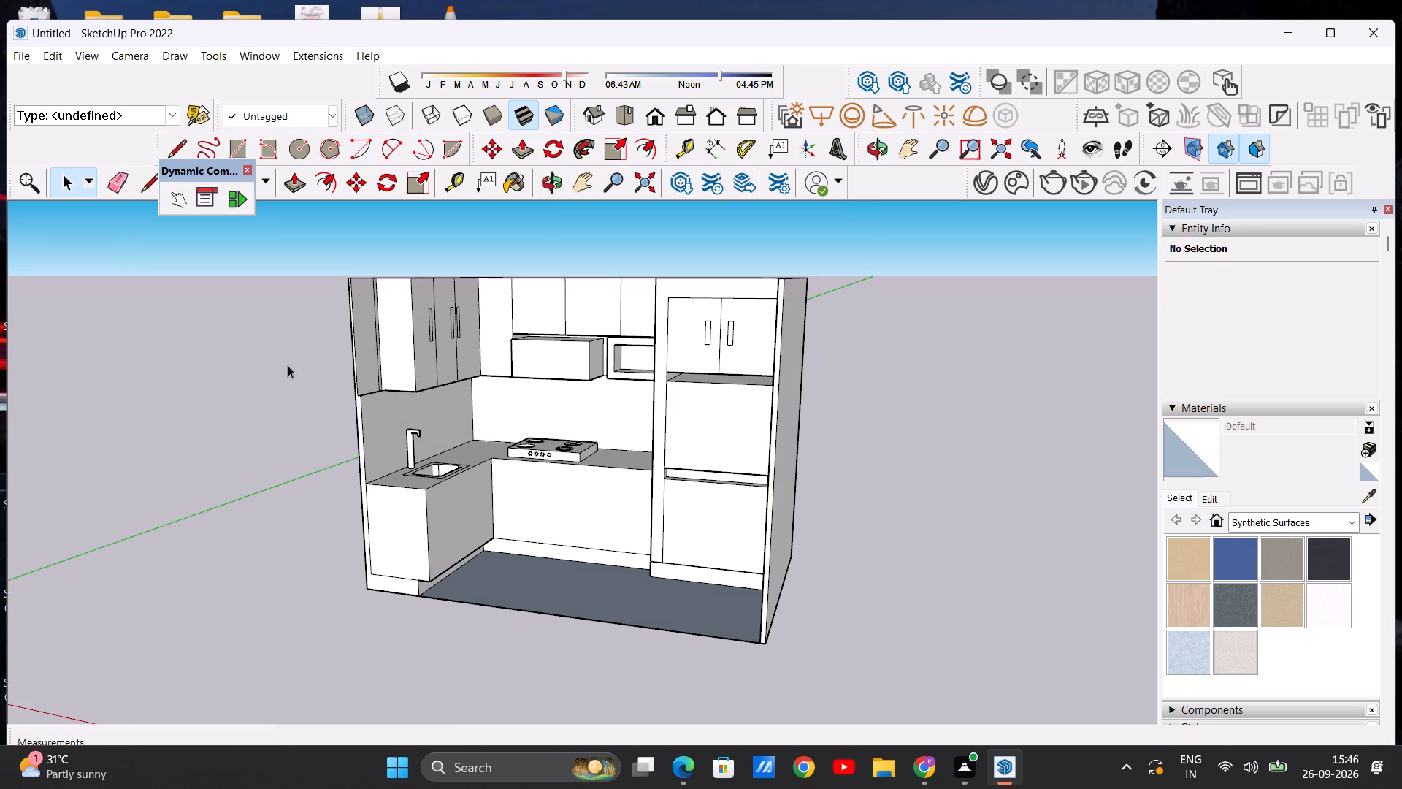
pyautogui.moveTo(310, 297); pyautogui.dragTo(315, 334, button='middle')
pyautogui.scroll(7, 371, 310)
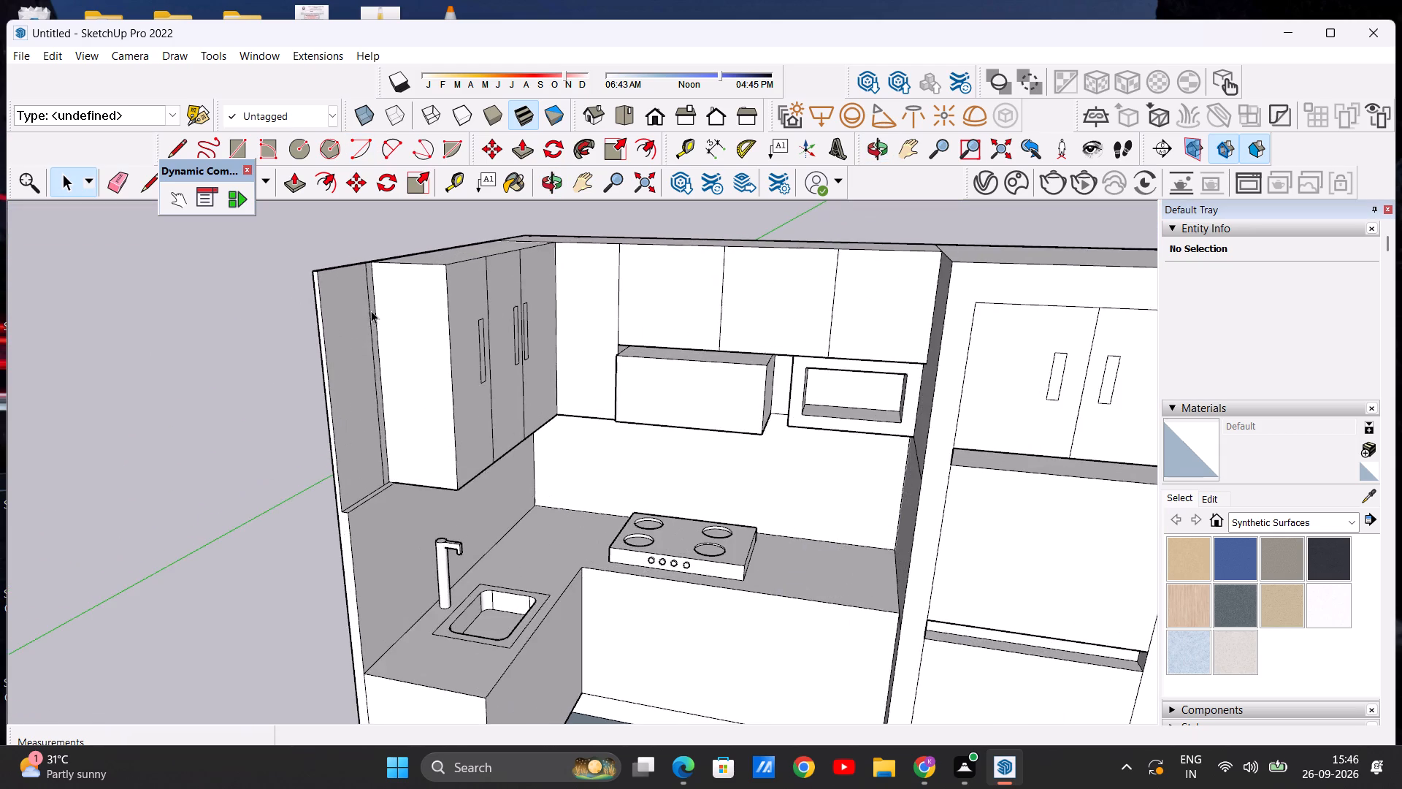
pyautogui.moveTo(371, 325); pyautogui.dragTo(234, 389, button='middle')
pyautogui.scroll(3, 320, 309)
pyautogui.moveTo(316, 376); pyautogui.dragTo(320, 359, button='middle')
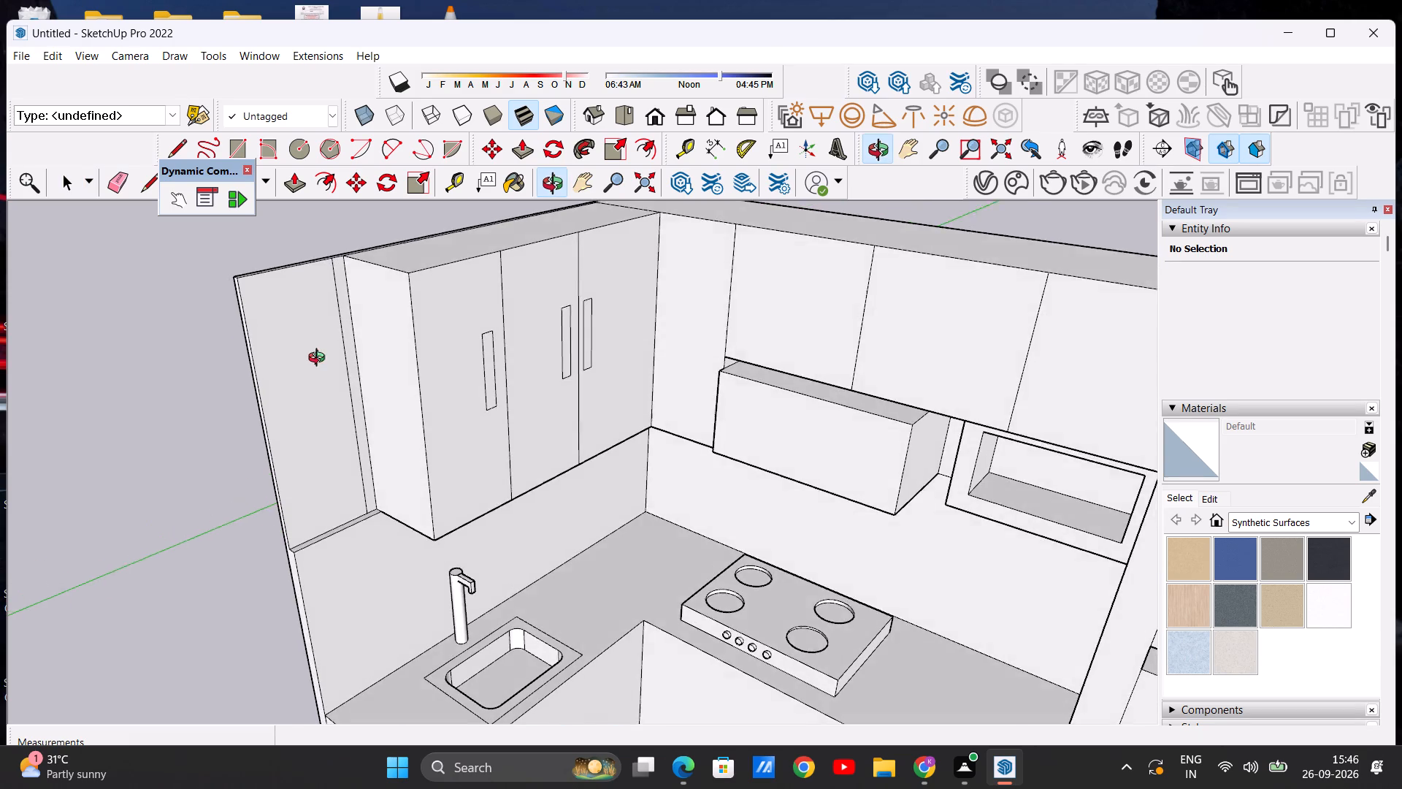
pyautogui.moveTo(320, 359); pyautogui.dragTo(320, 355, button='middle')
pyautogui.scroll(5, 337, 322)
pyautogui.click(291, 182)
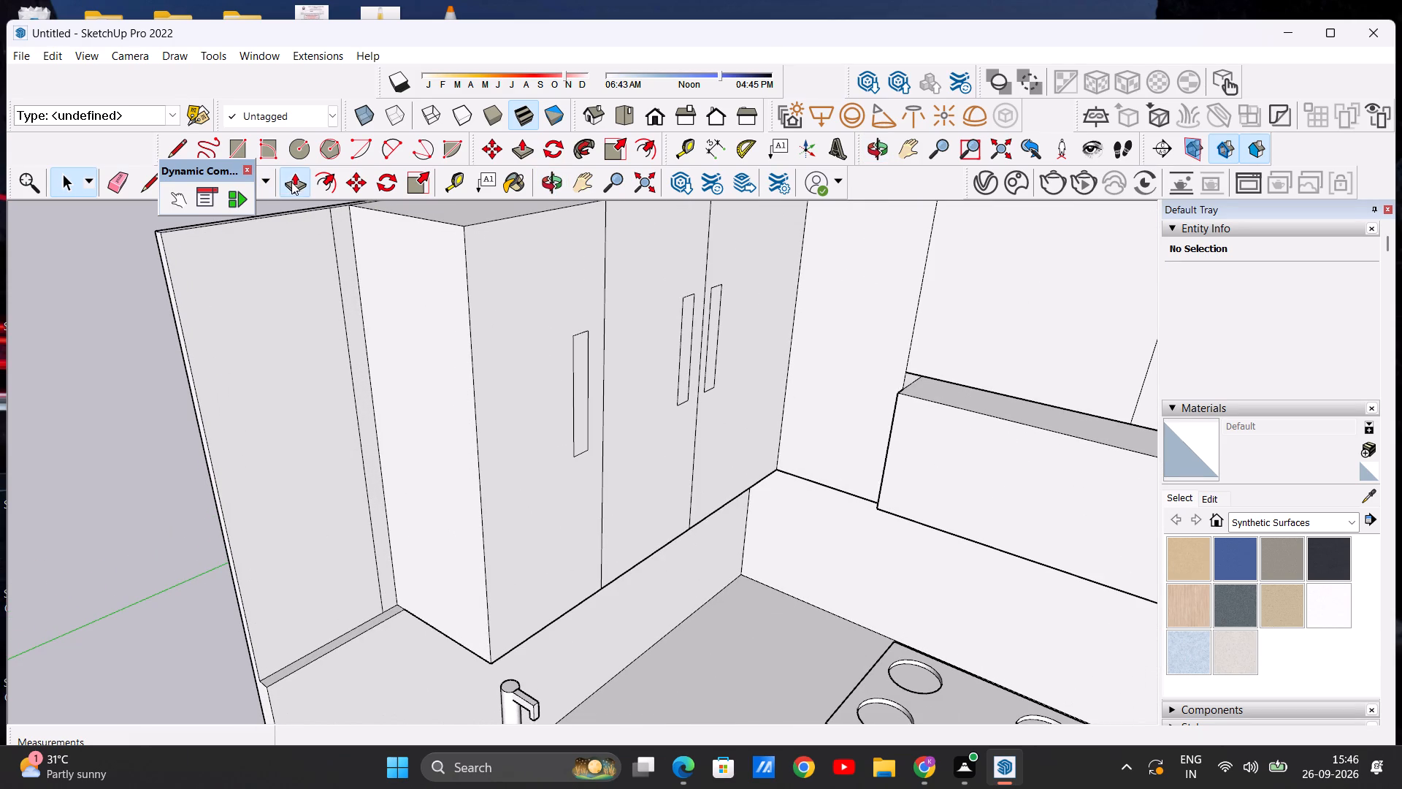
pyautogui.click(348, 283)
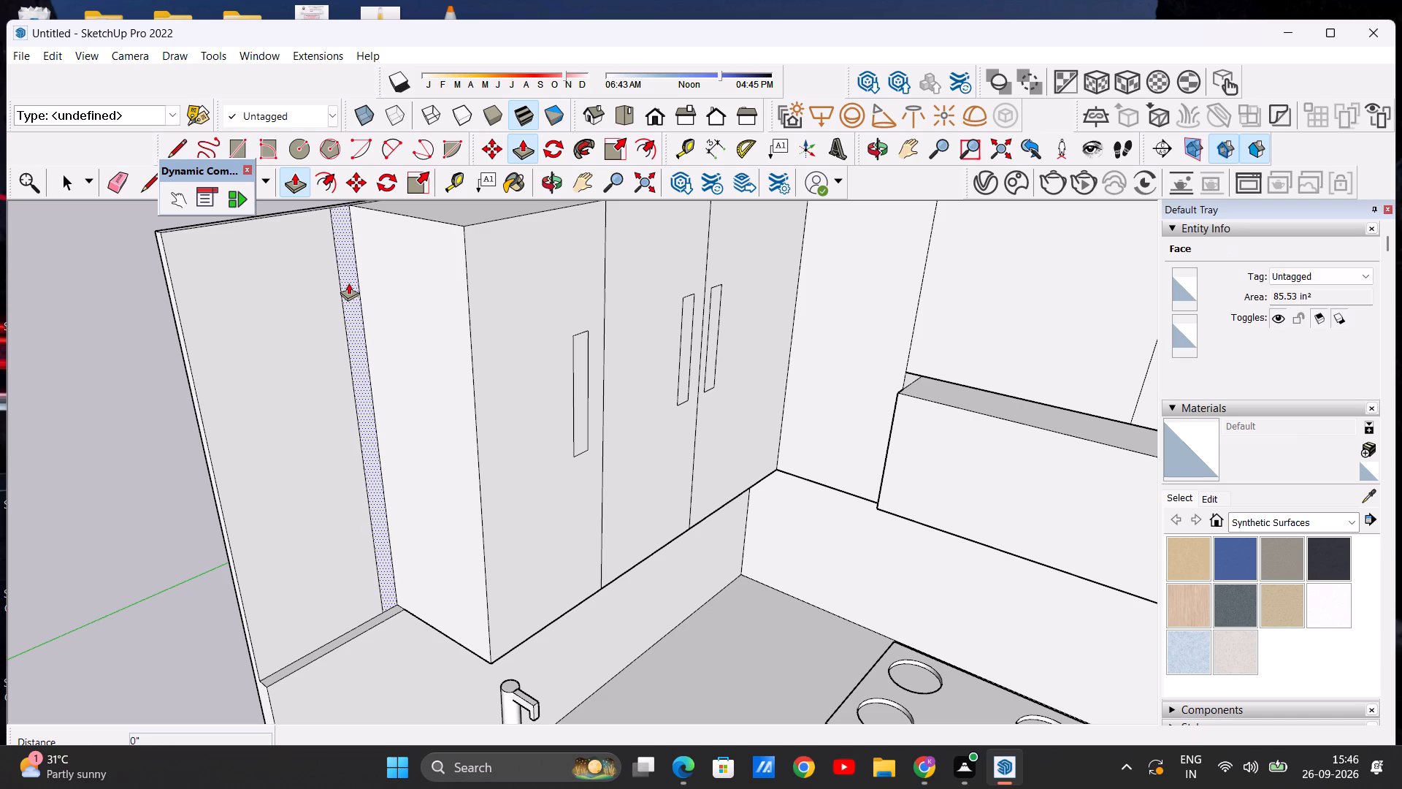
pyautogui.click(360, 307)
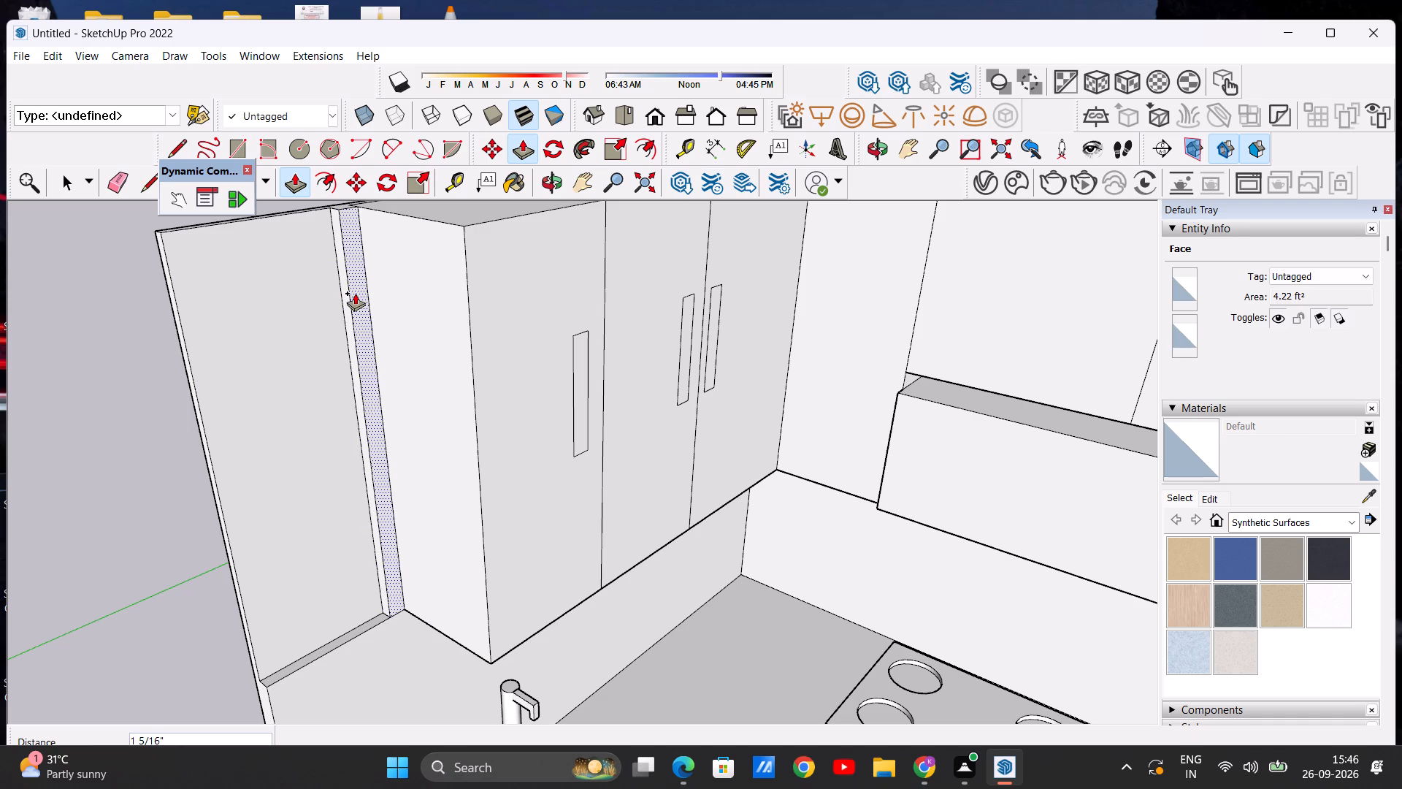
pyautogui.click(355, 293)
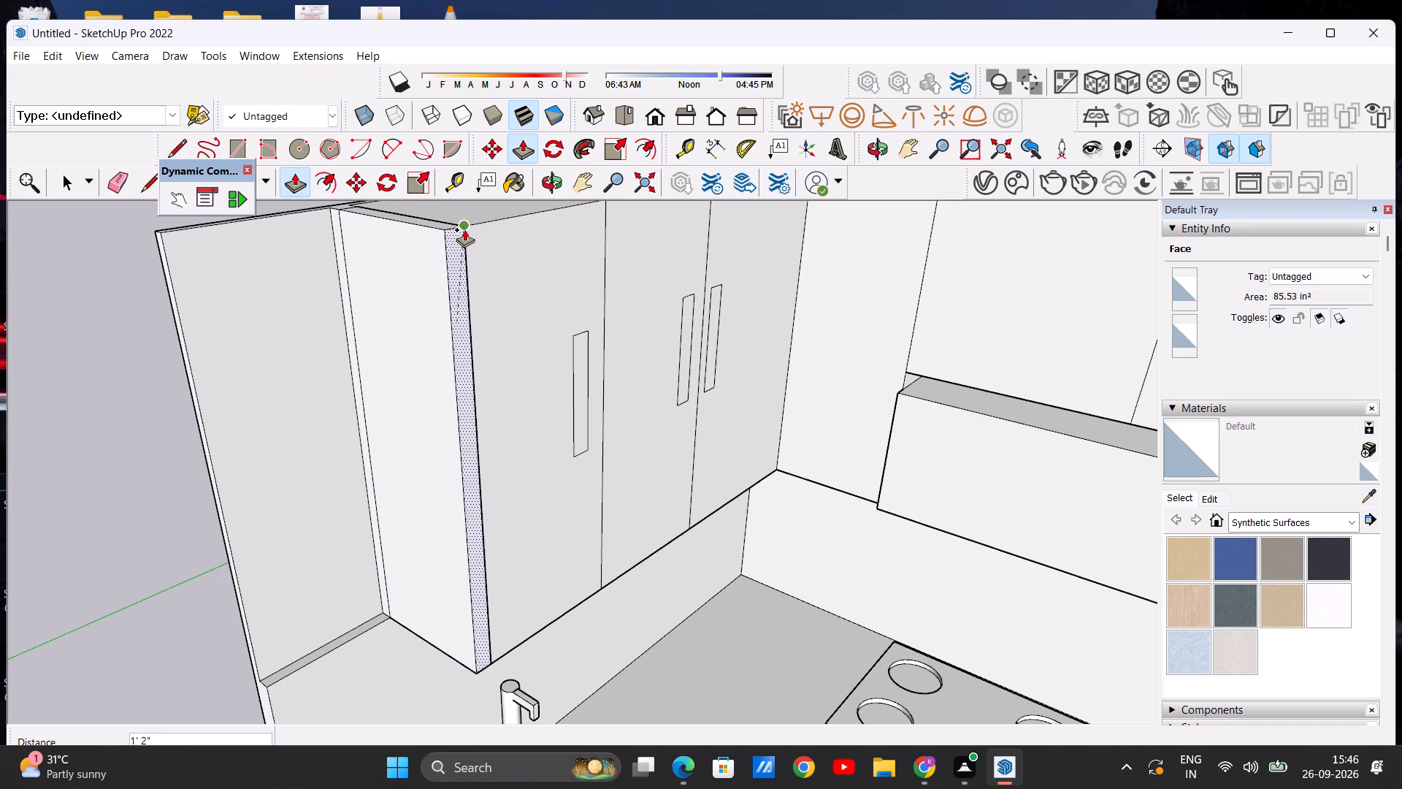
pyautogui.click(464, 229)
pyautogui.press('space')
pyautogui.scroll(-6, 463, 301)
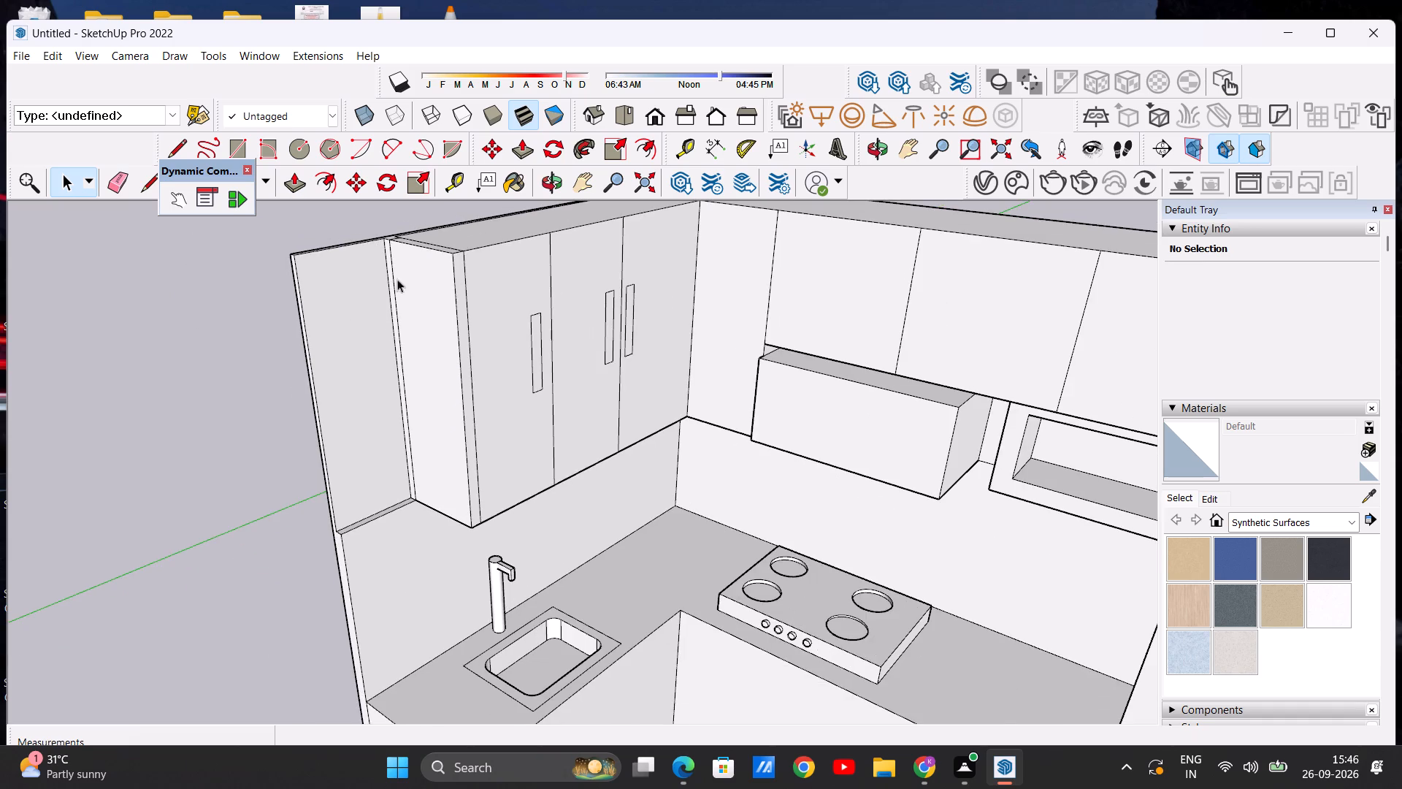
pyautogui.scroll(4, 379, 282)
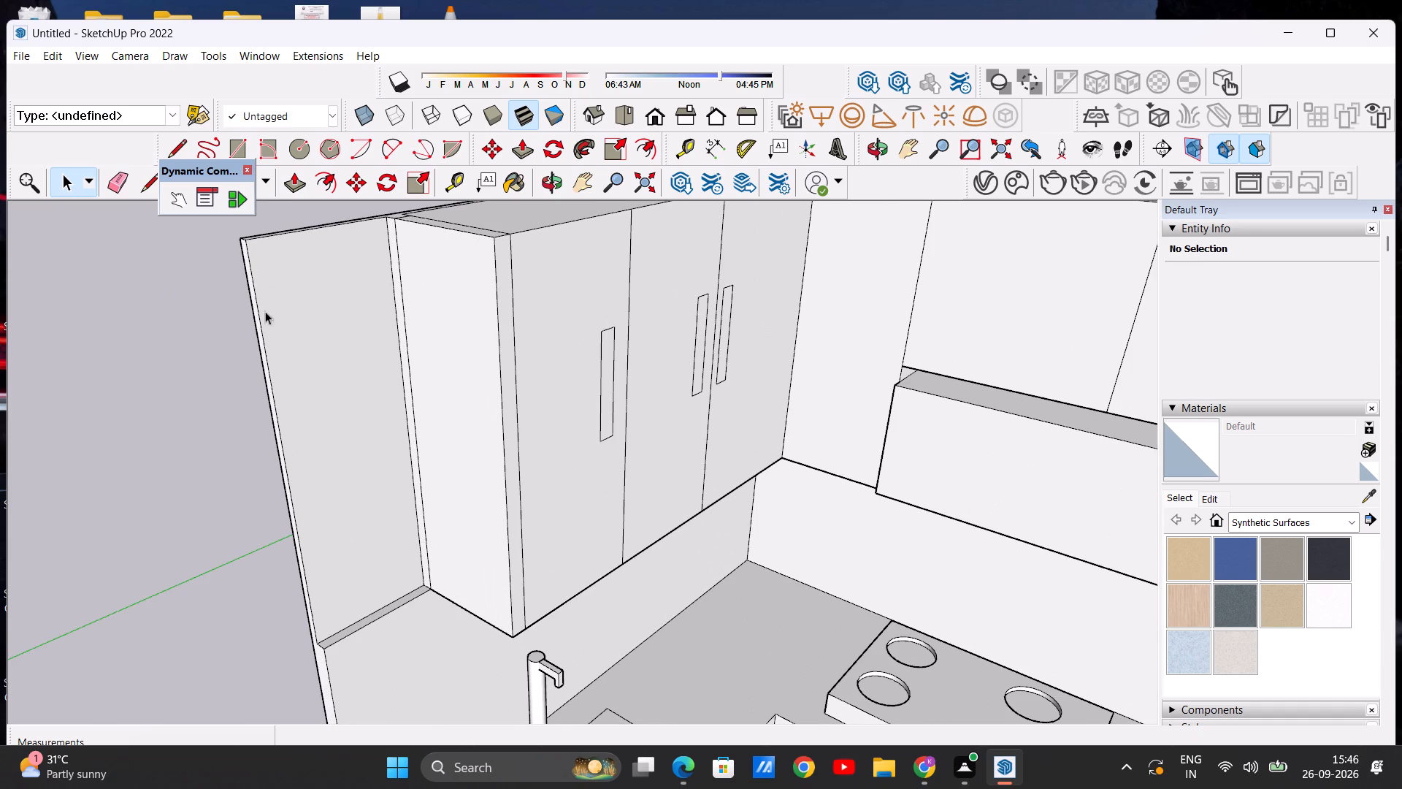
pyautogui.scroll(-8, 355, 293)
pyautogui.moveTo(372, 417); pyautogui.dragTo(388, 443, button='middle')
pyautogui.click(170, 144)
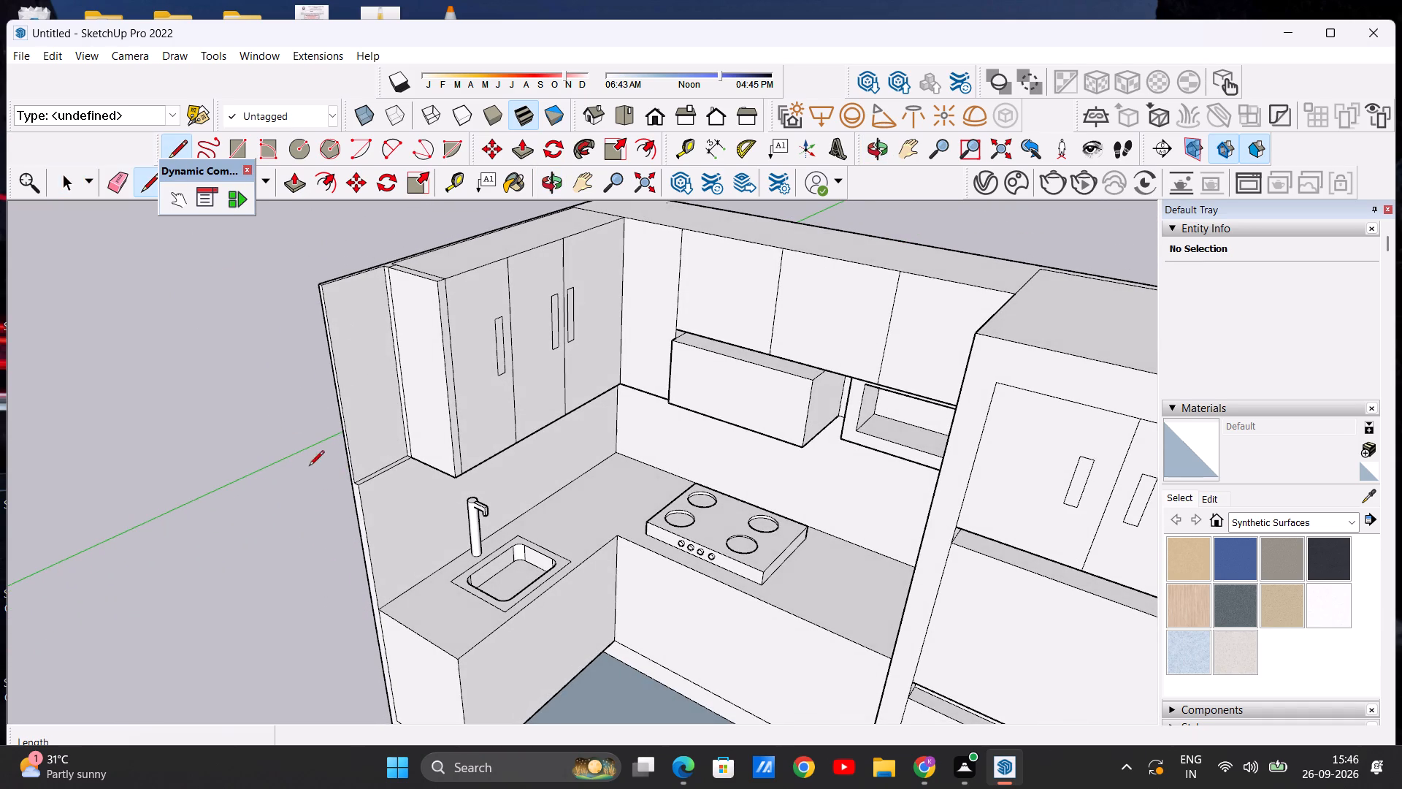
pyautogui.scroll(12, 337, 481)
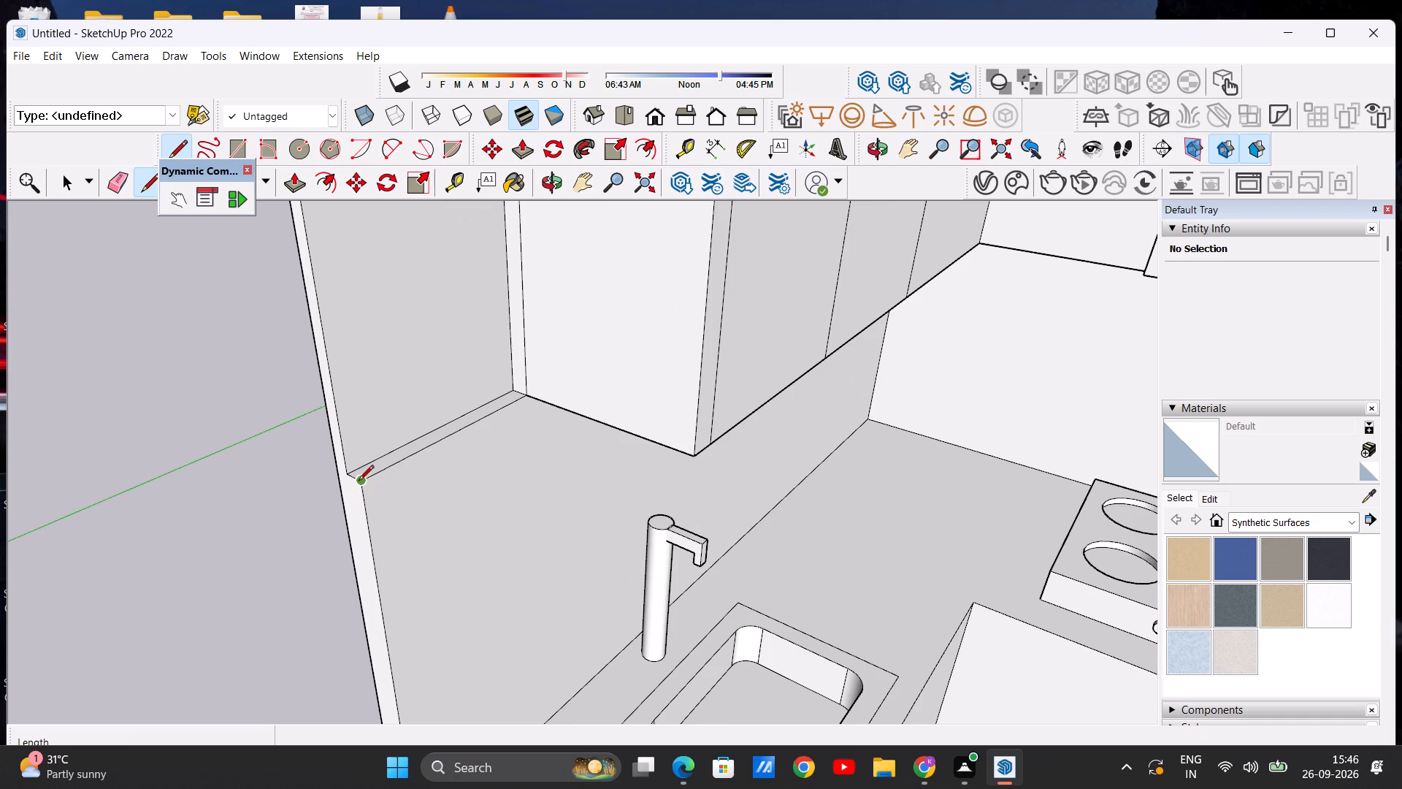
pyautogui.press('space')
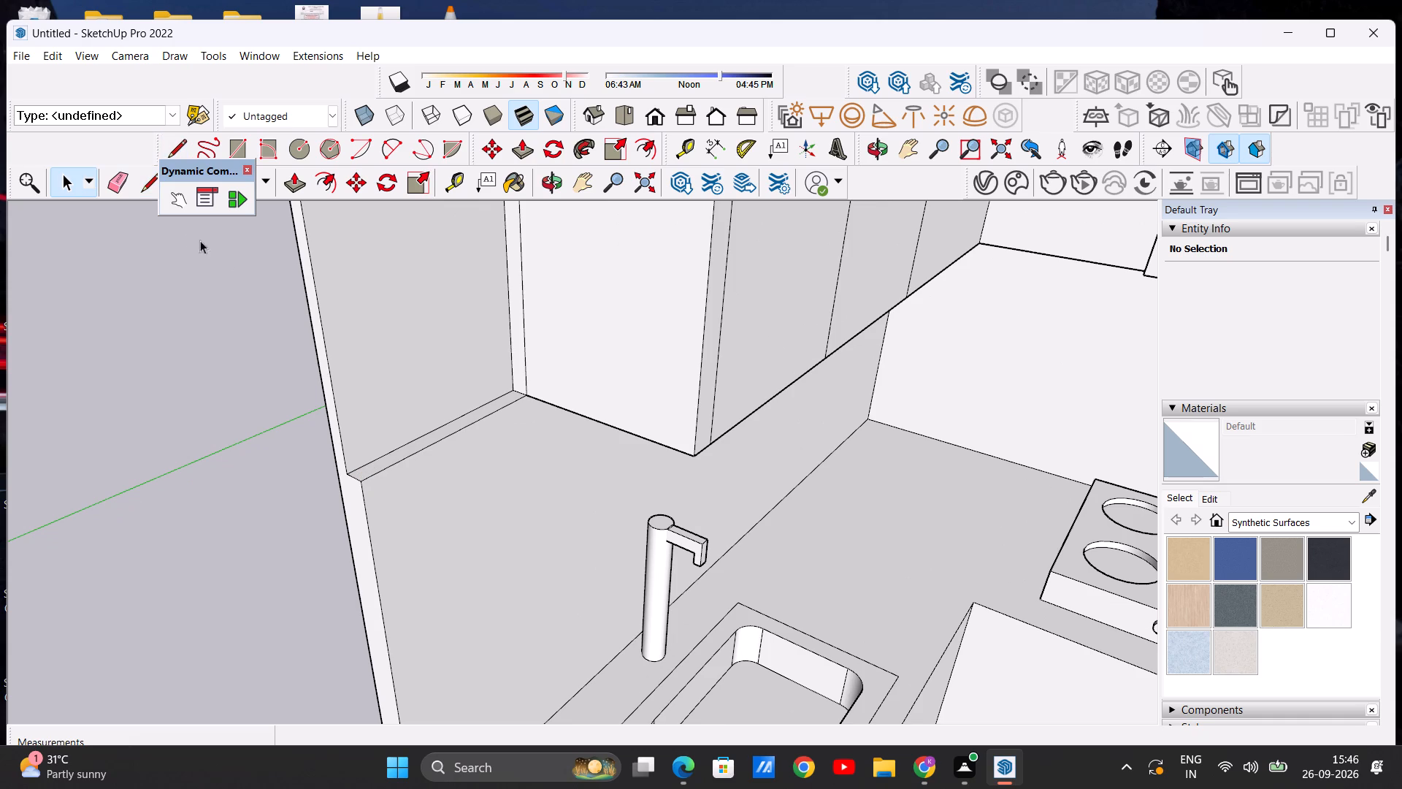
# Push/Pull the recessed wall face beside the sink-side upper cabinet out 1 5/16", flush with the wall below.
pyautogui.click(286, 173)
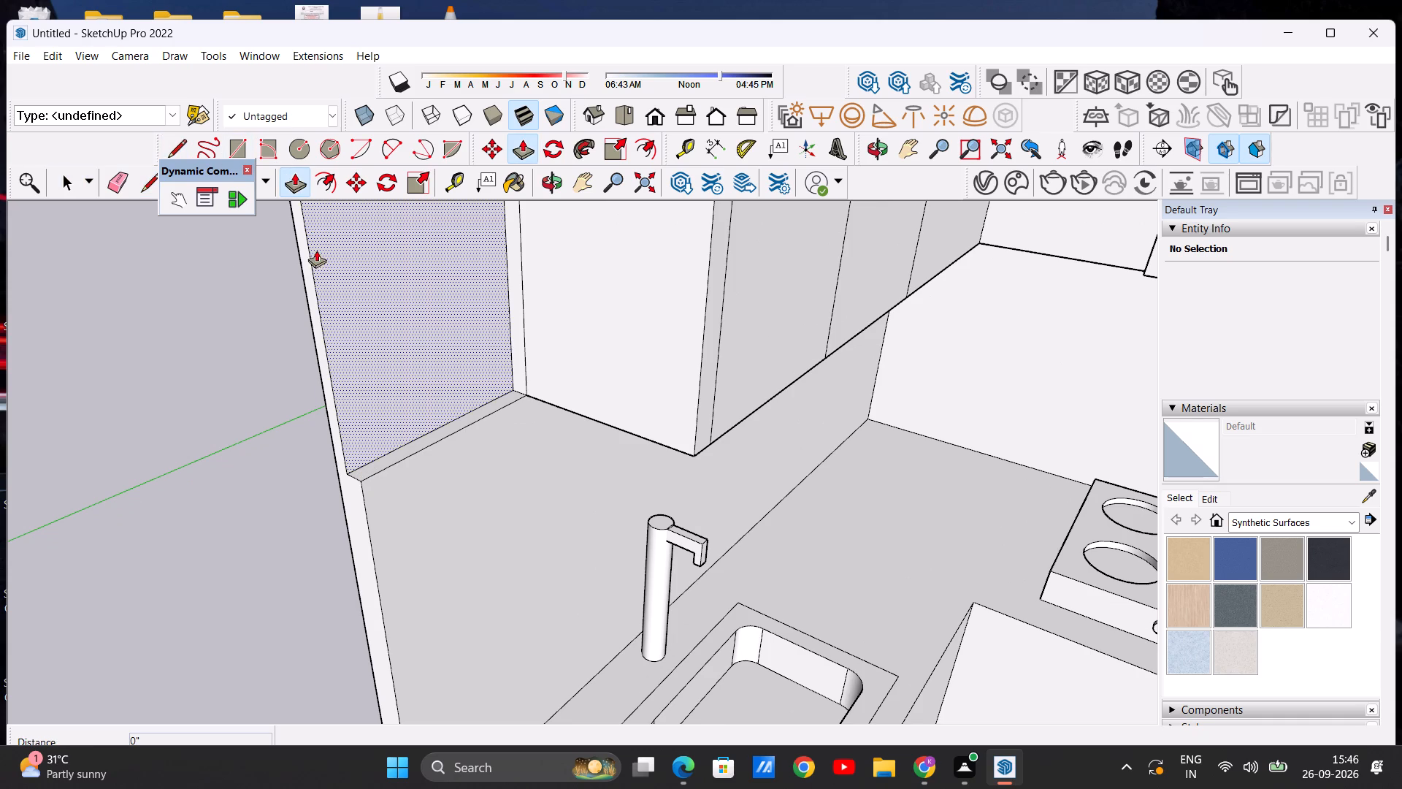
pyautogui.click(344, 369)
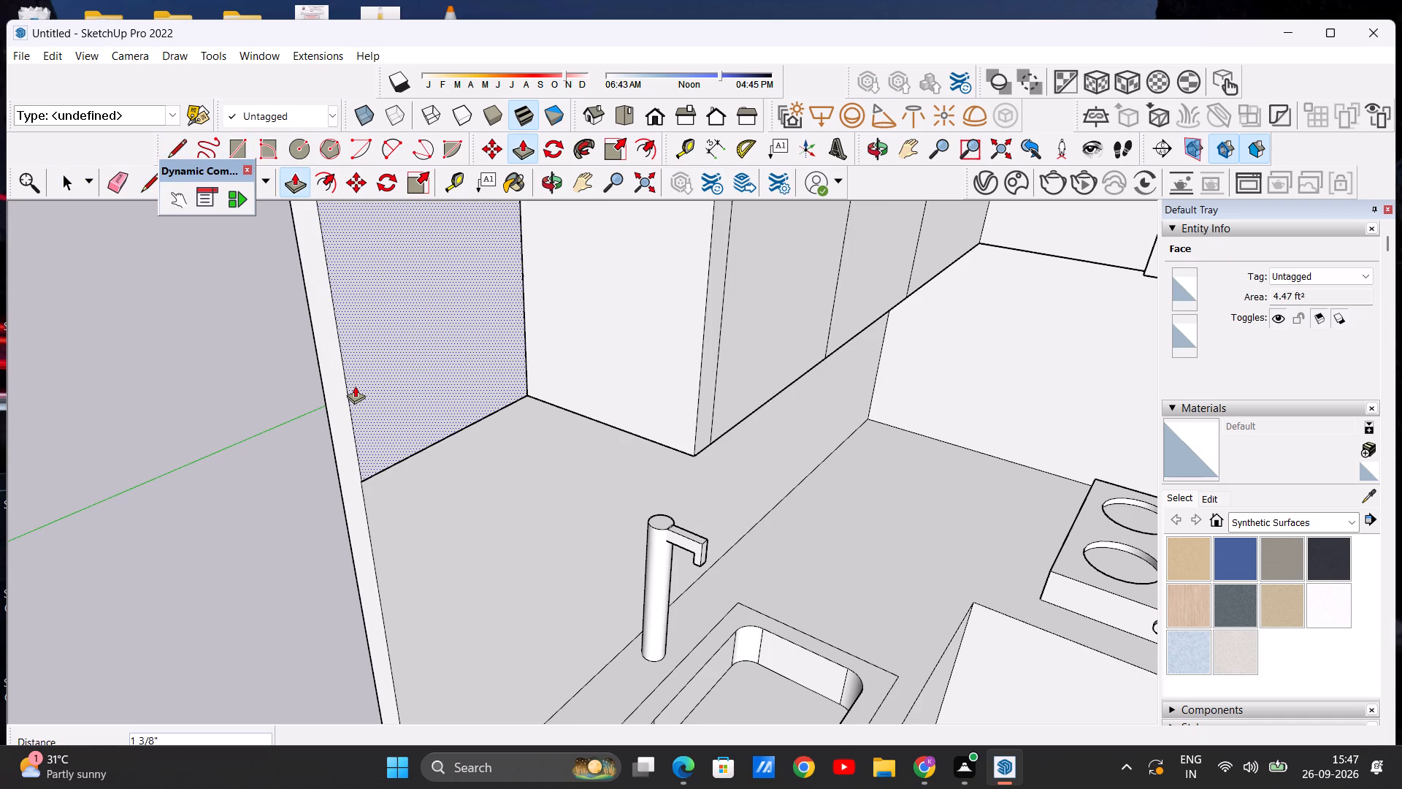
pyautogui.click(361, 483)
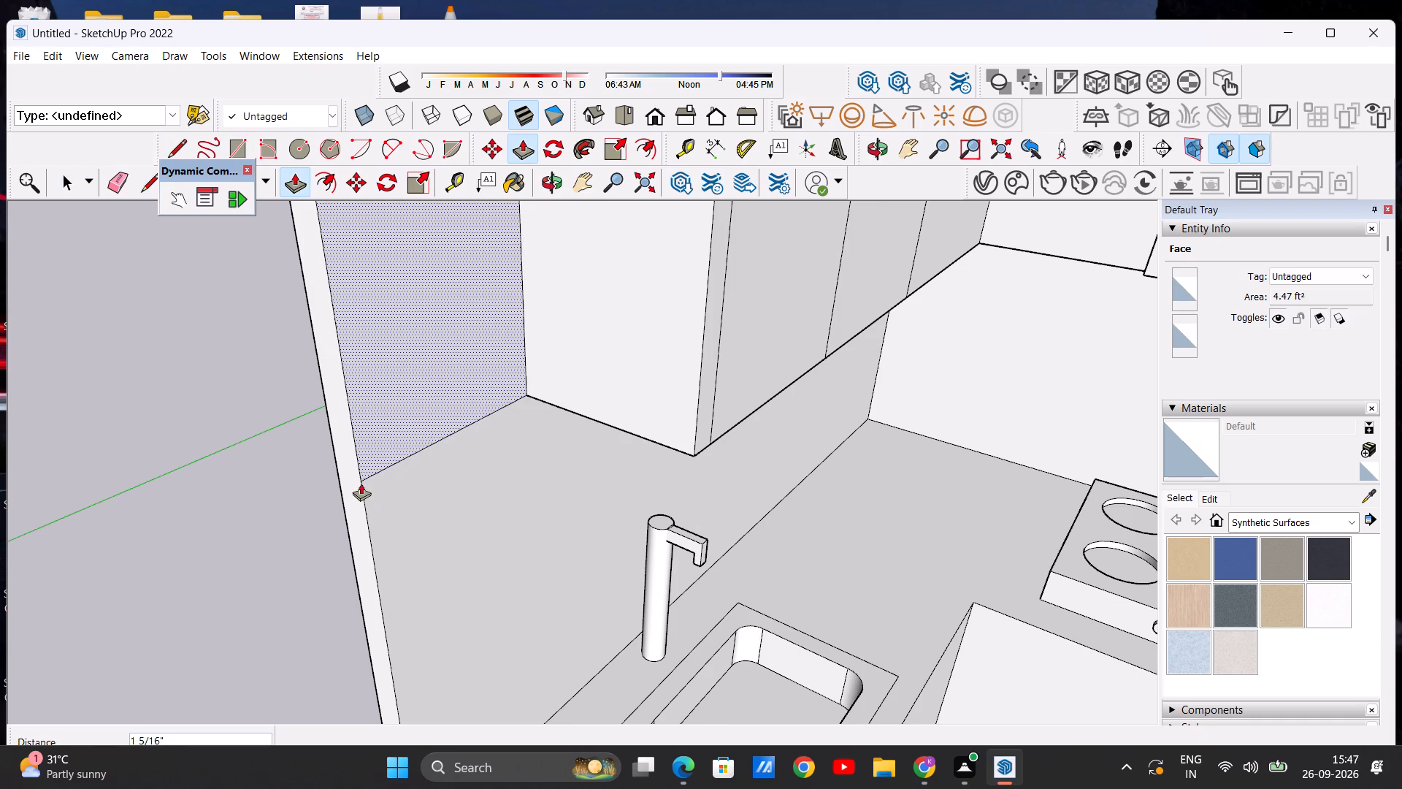
pyautogui.press('space')
# Draw a line about 1' 8 3/8" long from the wall's outer edge to the upper cabinet's bottom front corner, closing a triangular shelf face.
pyautogui.scroll(-8, 437, 442)
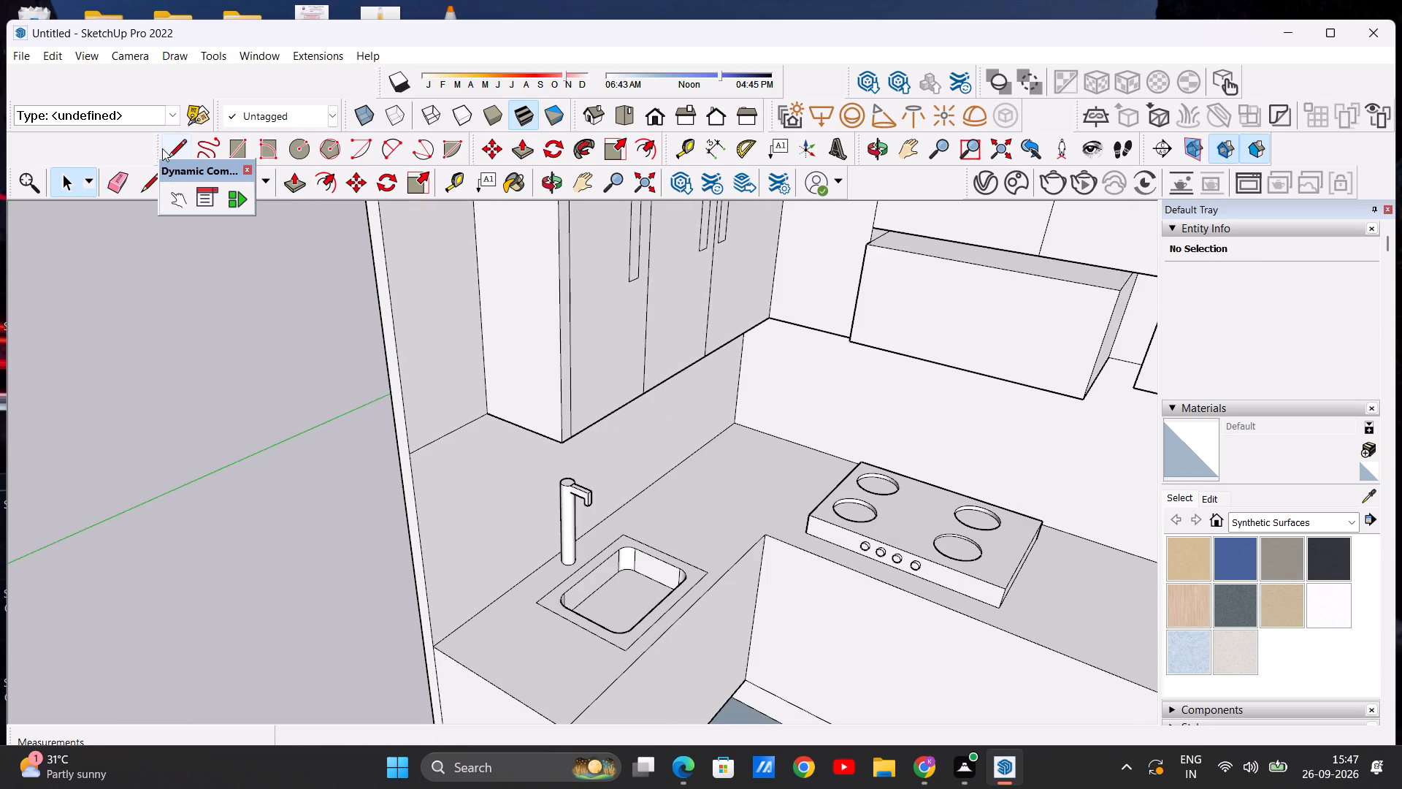
pyautogui.click(169, 148)
pyautogui.click(413, 458)
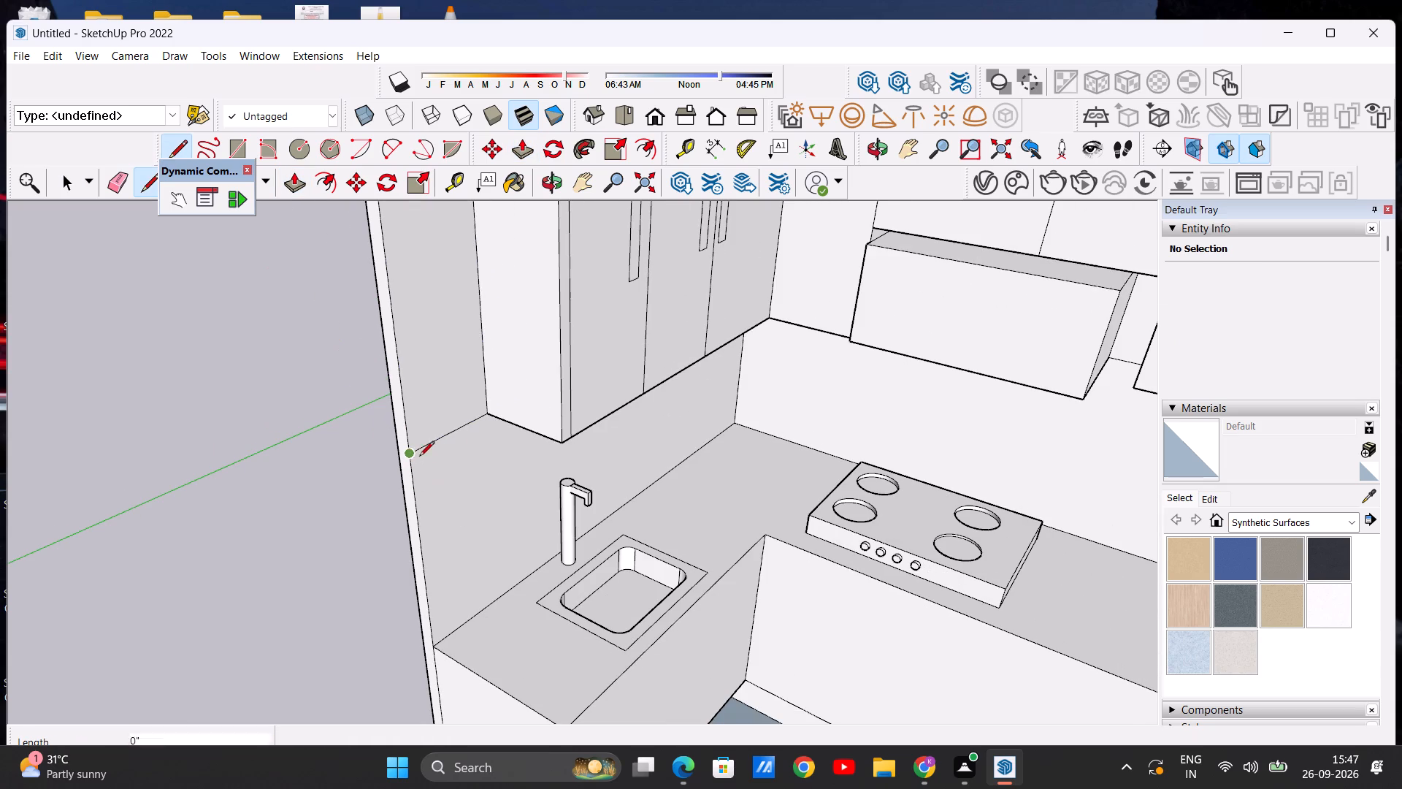
pyautogui.click(559, 447)
pyautogui.press('space')
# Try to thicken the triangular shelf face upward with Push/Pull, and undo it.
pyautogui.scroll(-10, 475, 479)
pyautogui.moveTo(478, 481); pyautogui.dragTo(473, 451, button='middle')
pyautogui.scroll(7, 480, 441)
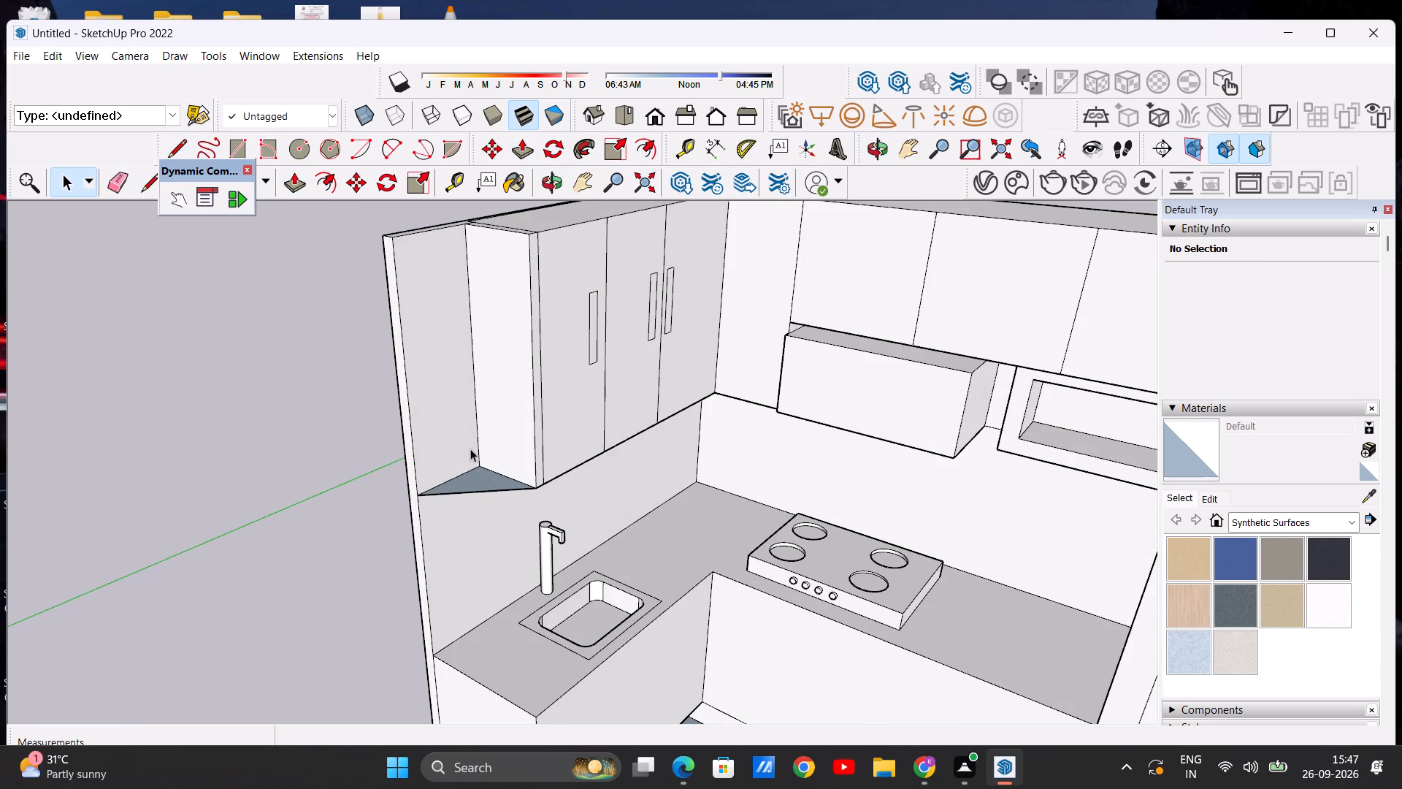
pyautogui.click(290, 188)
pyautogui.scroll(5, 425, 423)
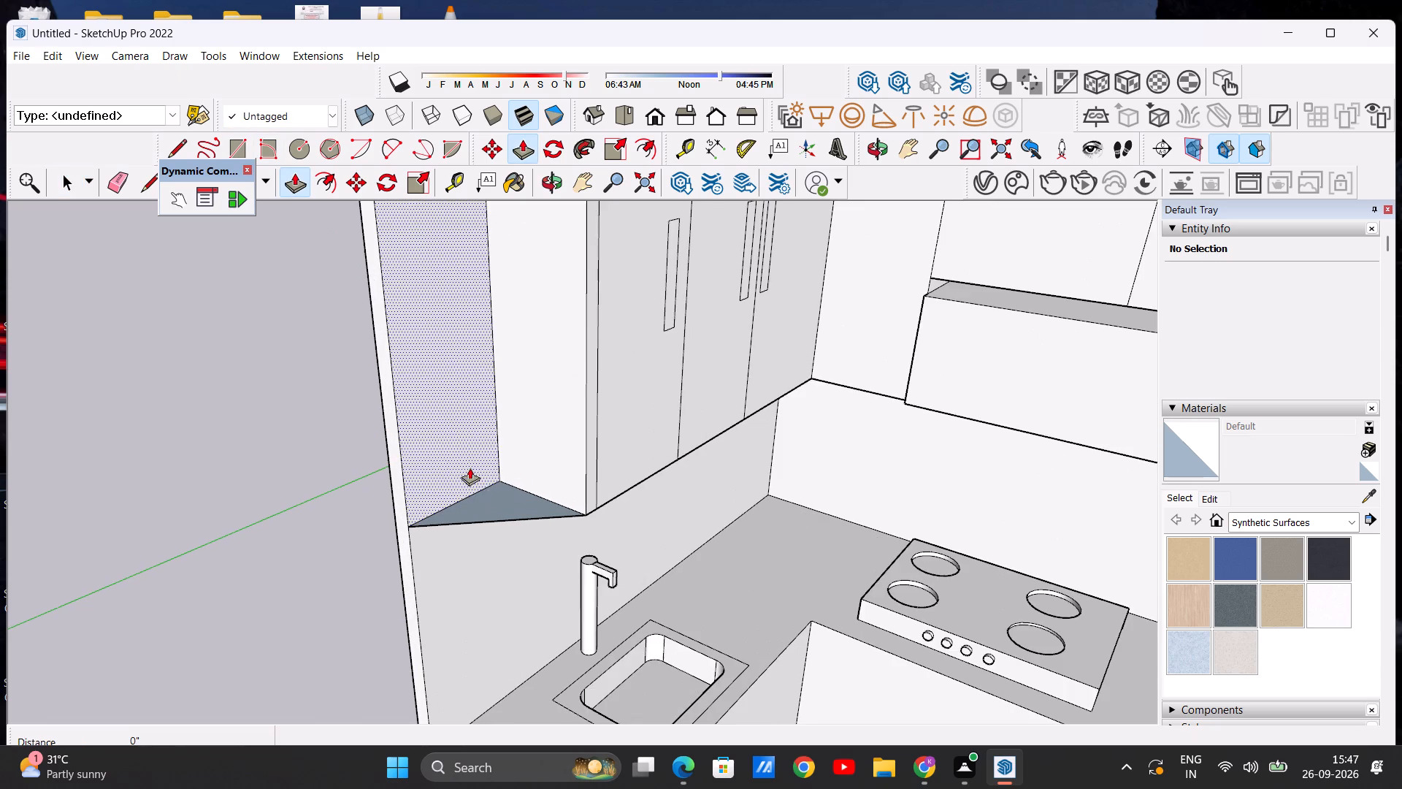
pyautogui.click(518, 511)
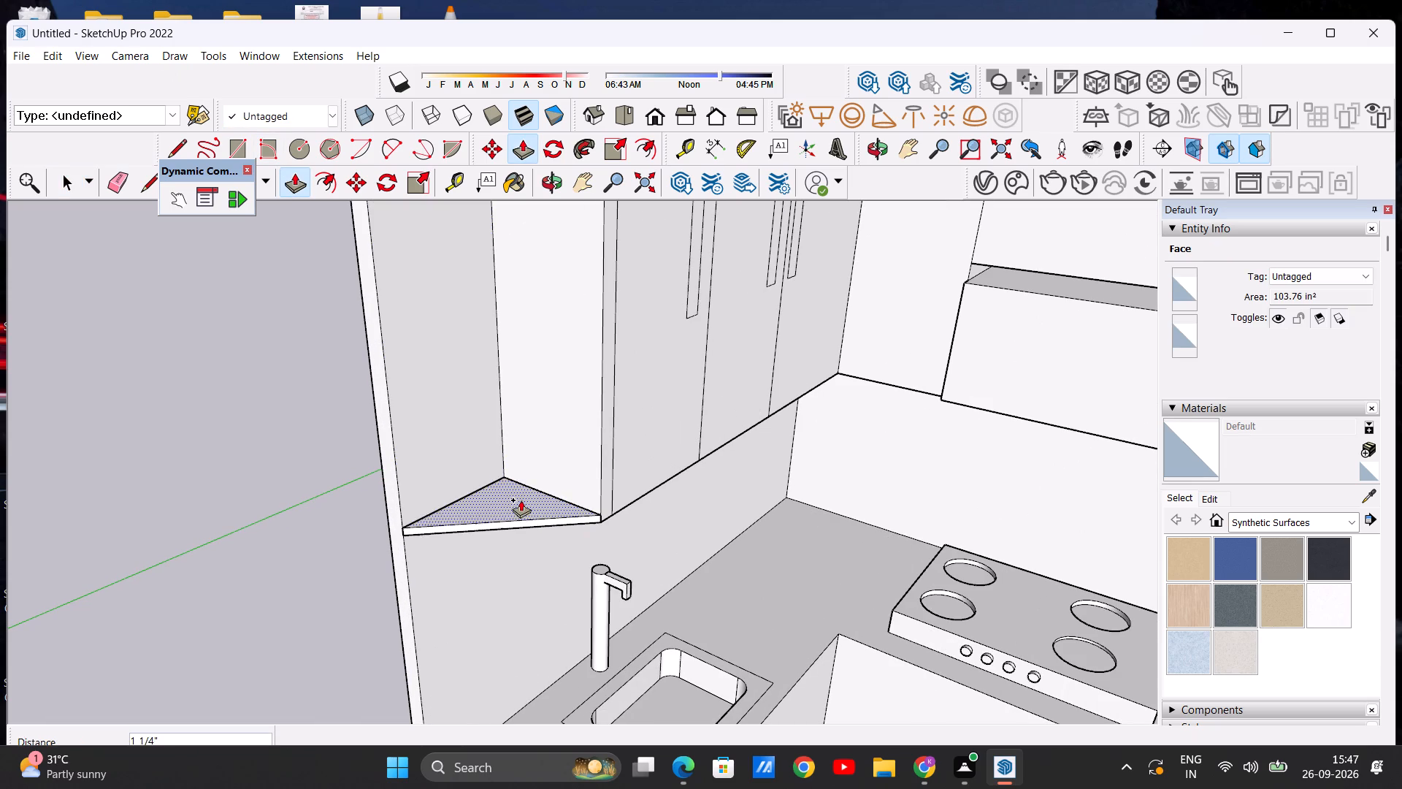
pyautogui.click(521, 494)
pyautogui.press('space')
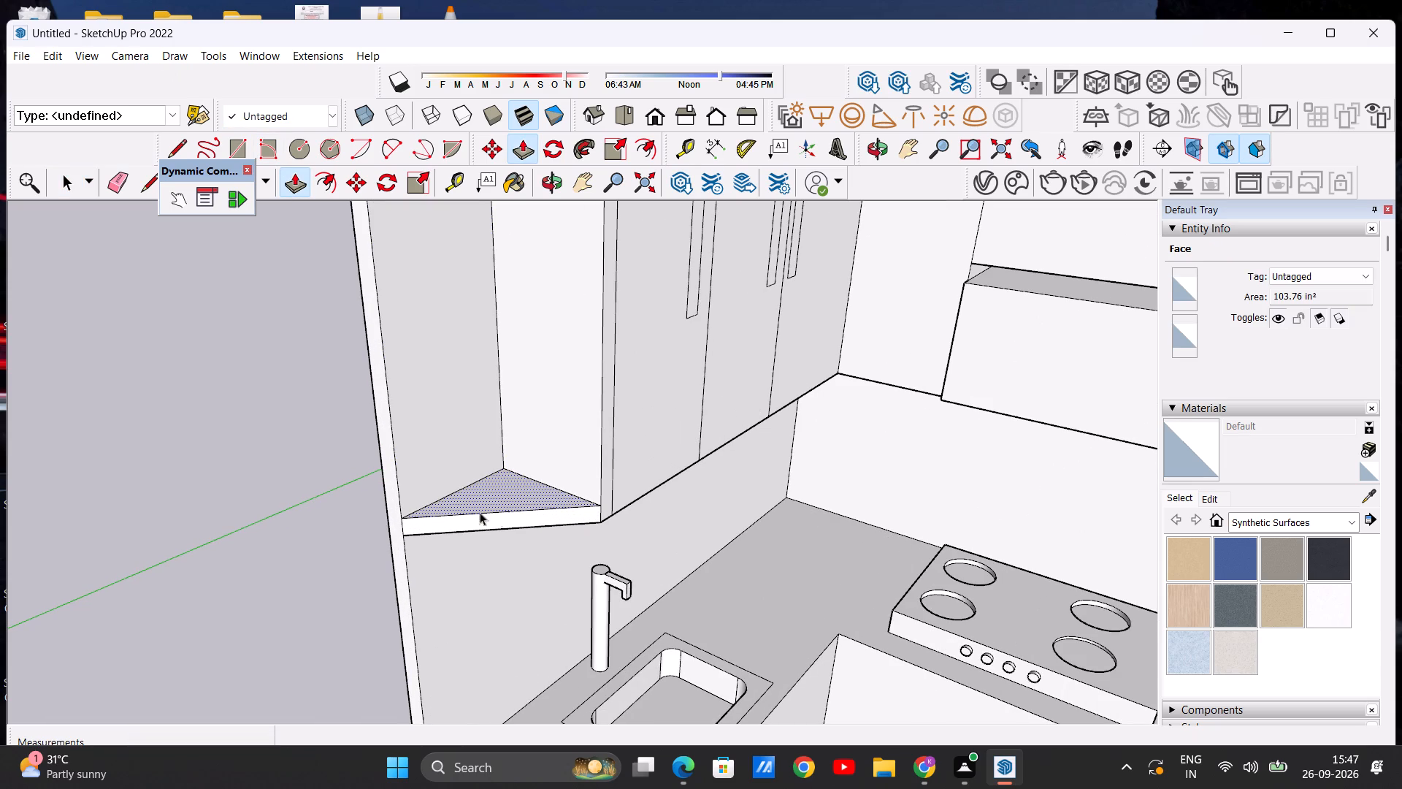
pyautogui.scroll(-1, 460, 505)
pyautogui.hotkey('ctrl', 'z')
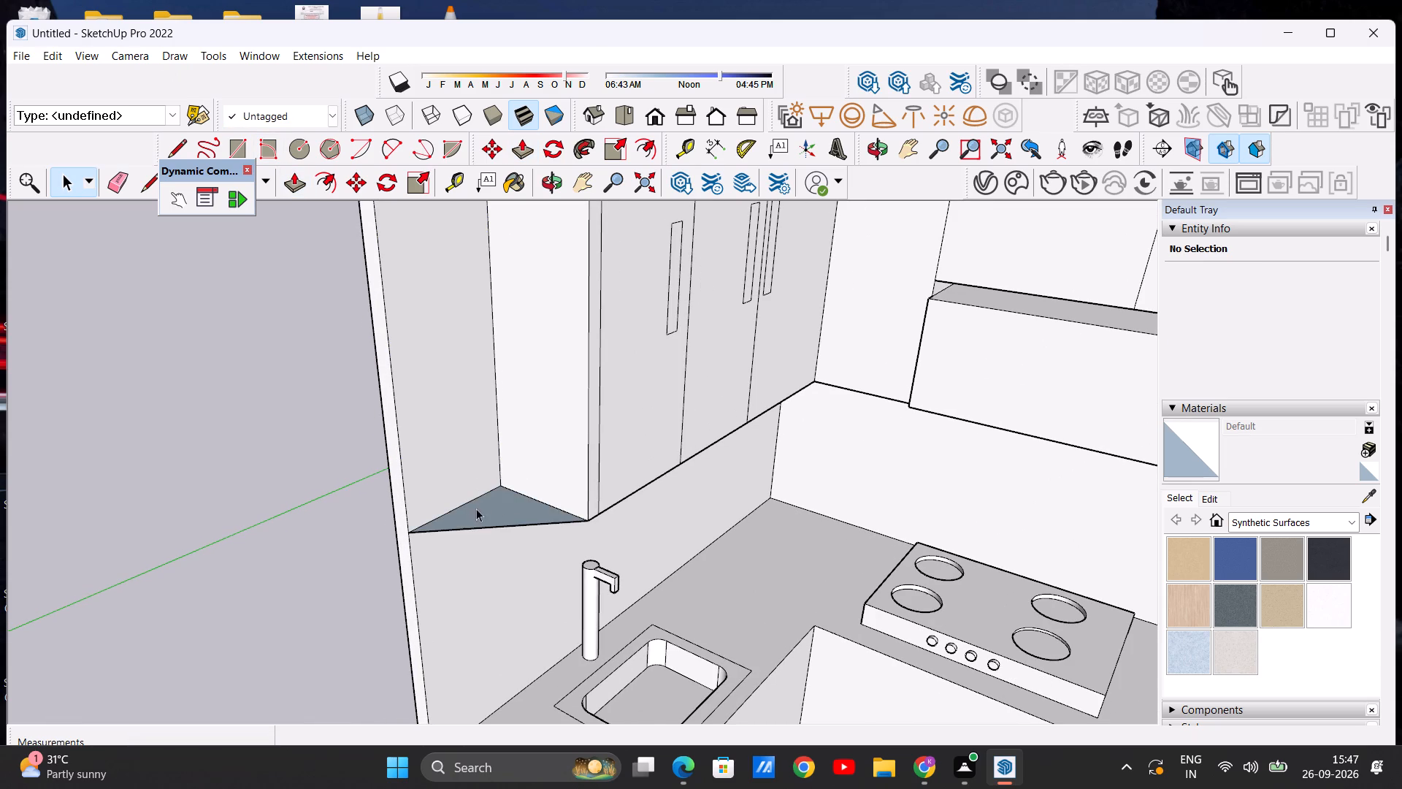
# Copy the triangular shelf face about 3' 1 1/4" straight up the corner beside the sink-side upper cabinet.
pyautogui.scroll(4, 521, 499)
pyautogui.doubleClick(514, 515)
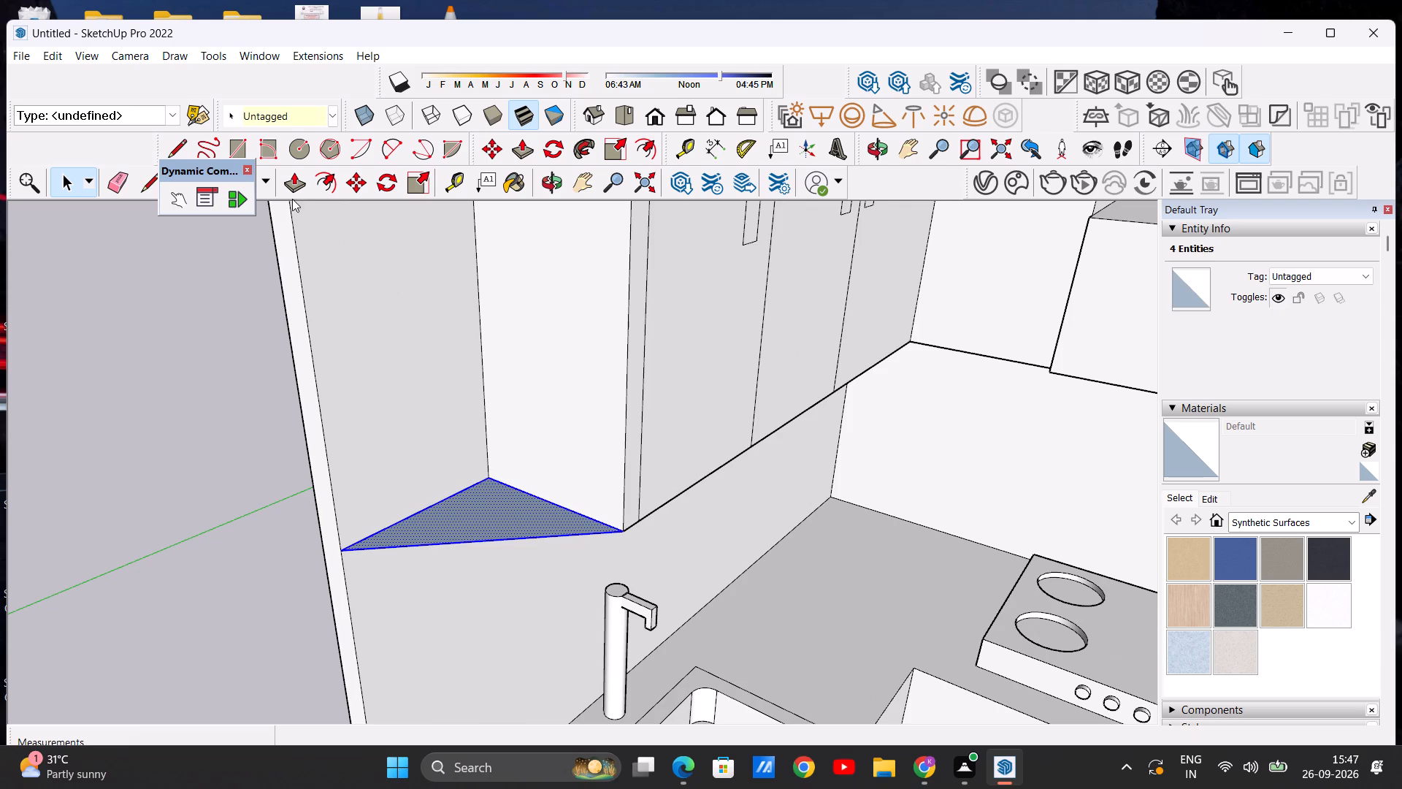
pyautogui.click(350, 181)
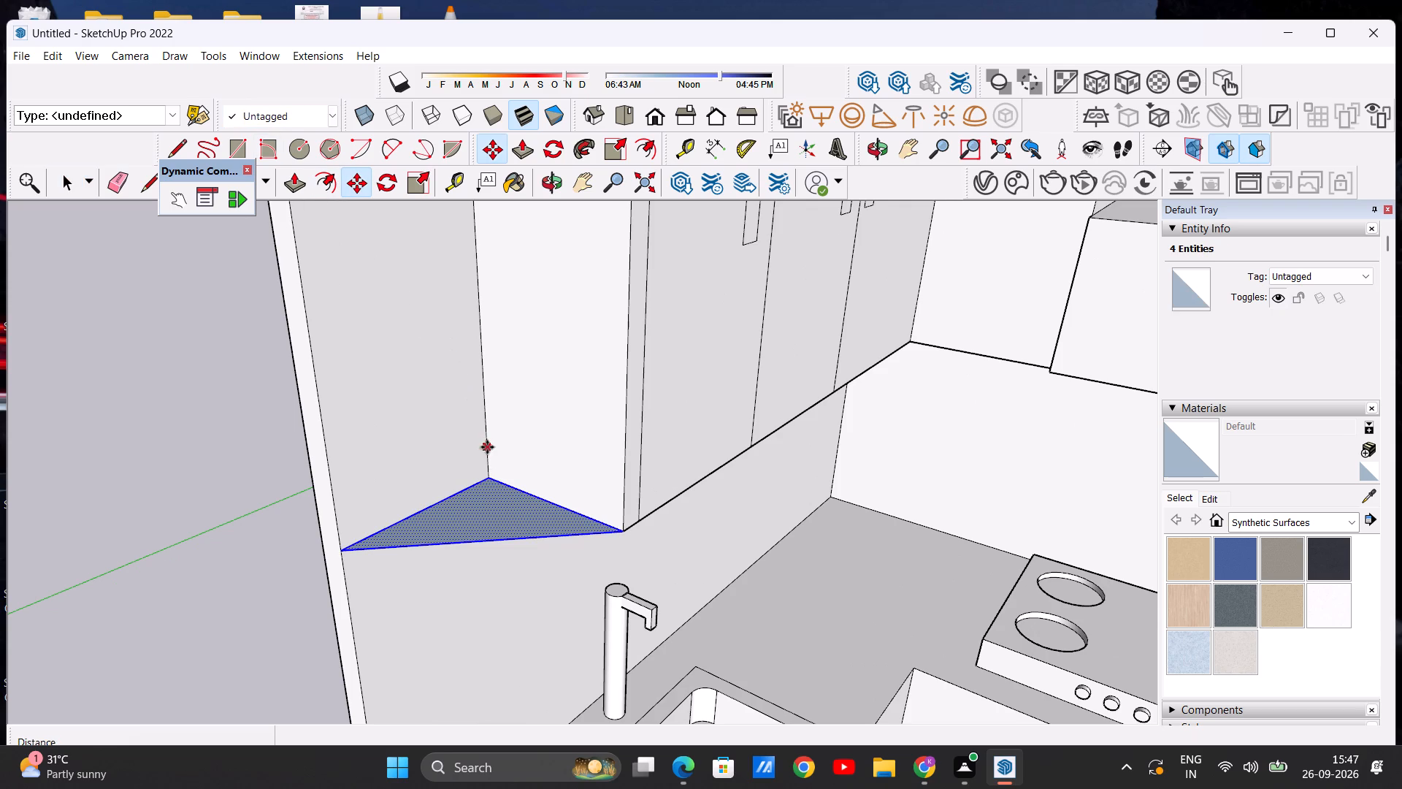
pyautogui.click(492, 473)
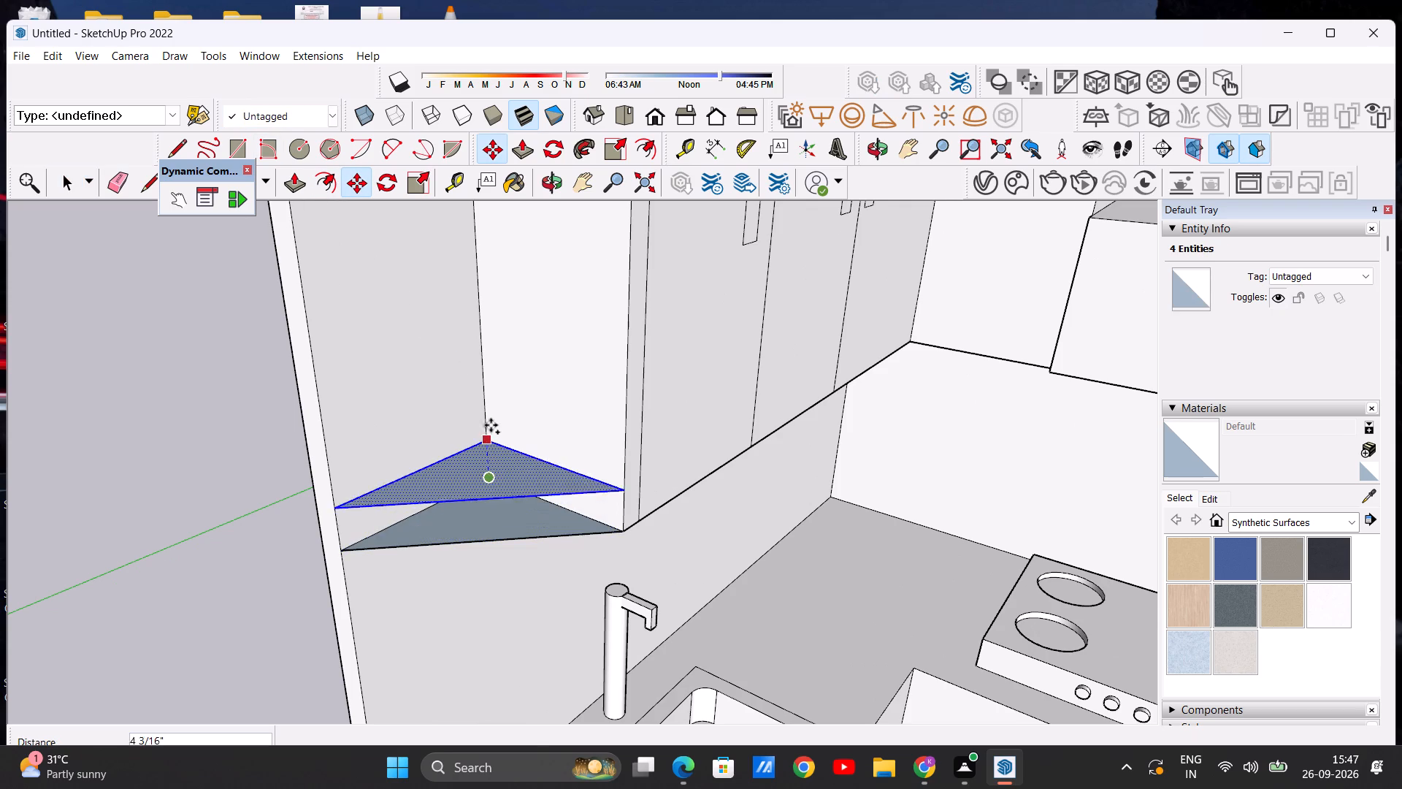
pyautogui.scroll(-13, 488, 400)
pyautogui.scroll(2, 486, 297)
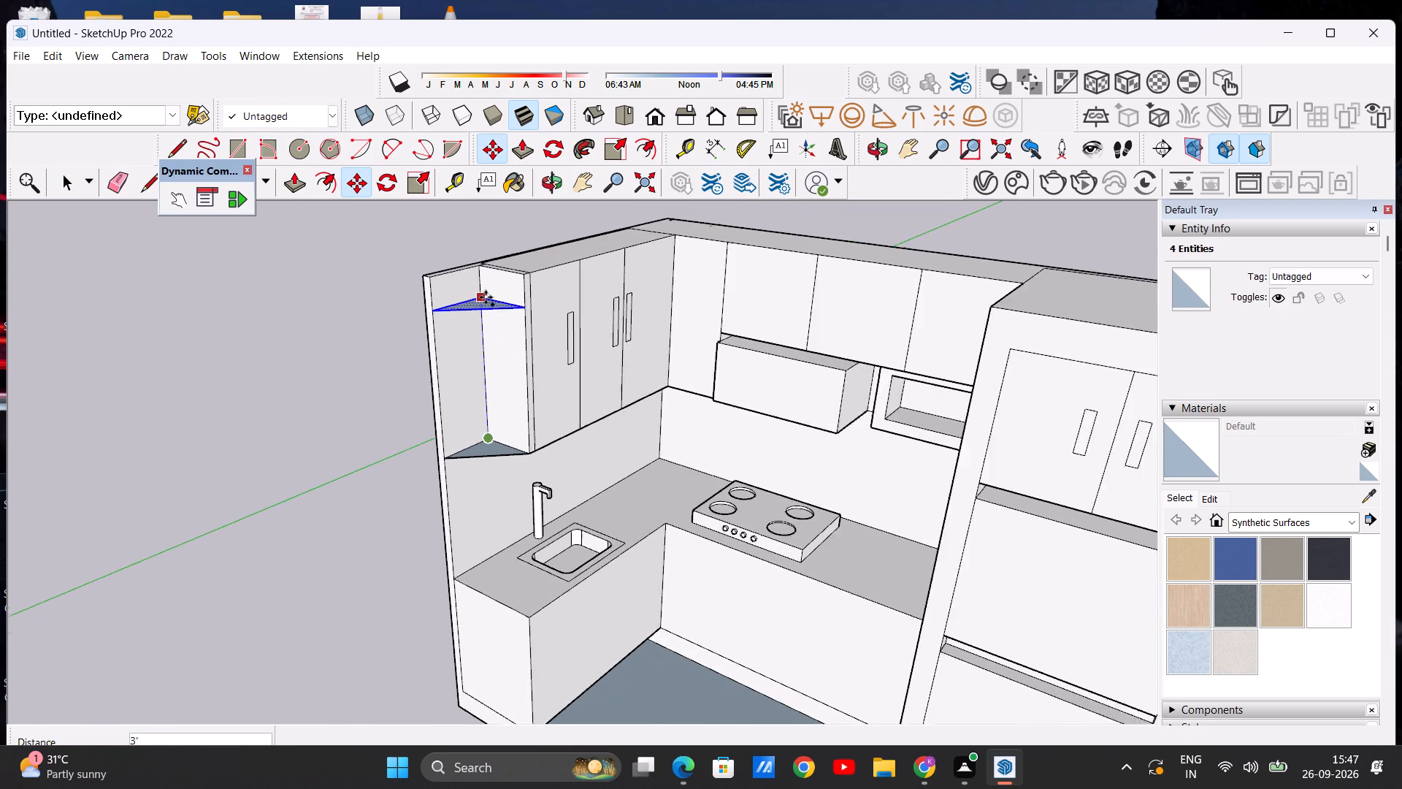
pyautogui.scroll(7, 486, 297)
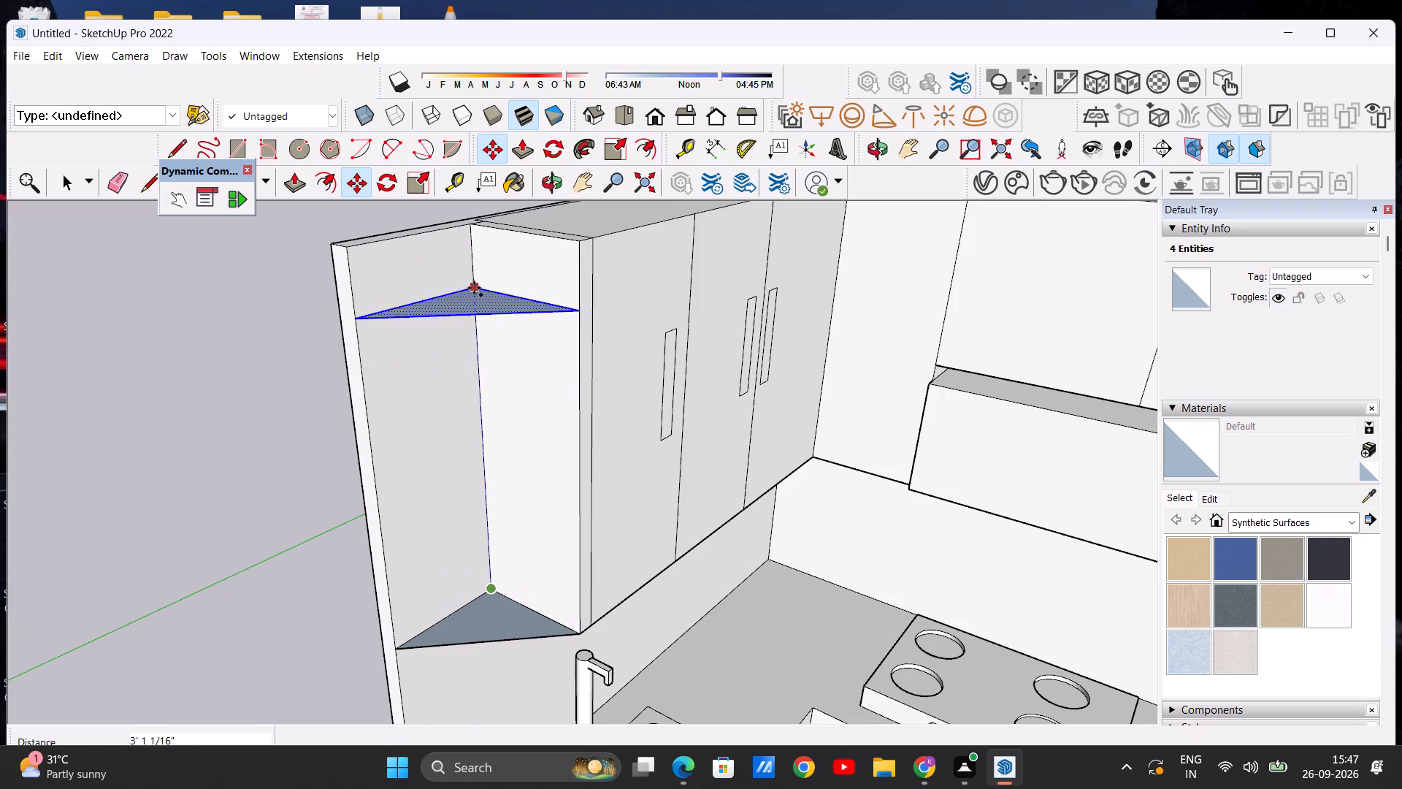
pyautogui.click(473, 286)
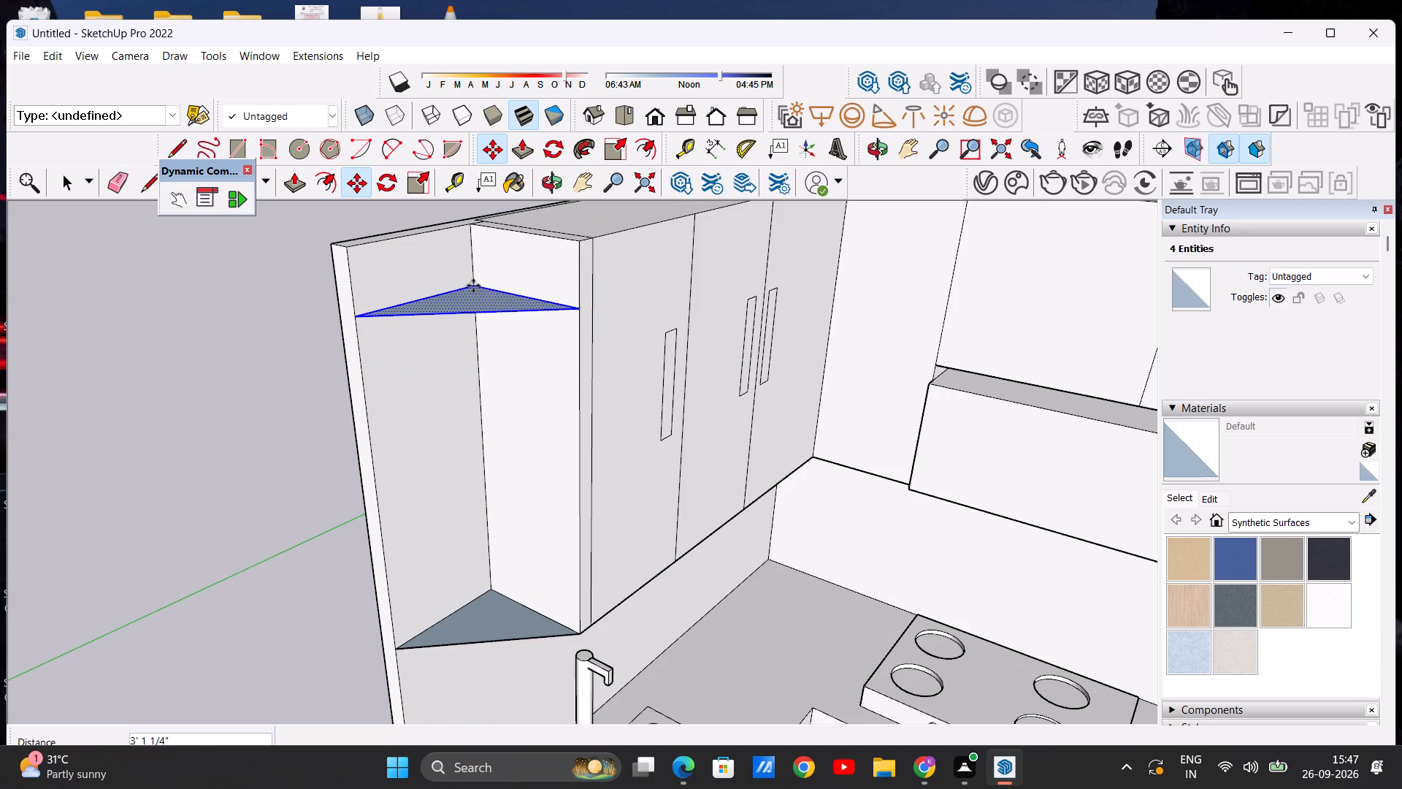
# Make three more shelf face copies between the top and bottom ones, moving successively about 2' 3" down, 1' 8" up and 10" down.
pyautogui.click(473, 286)
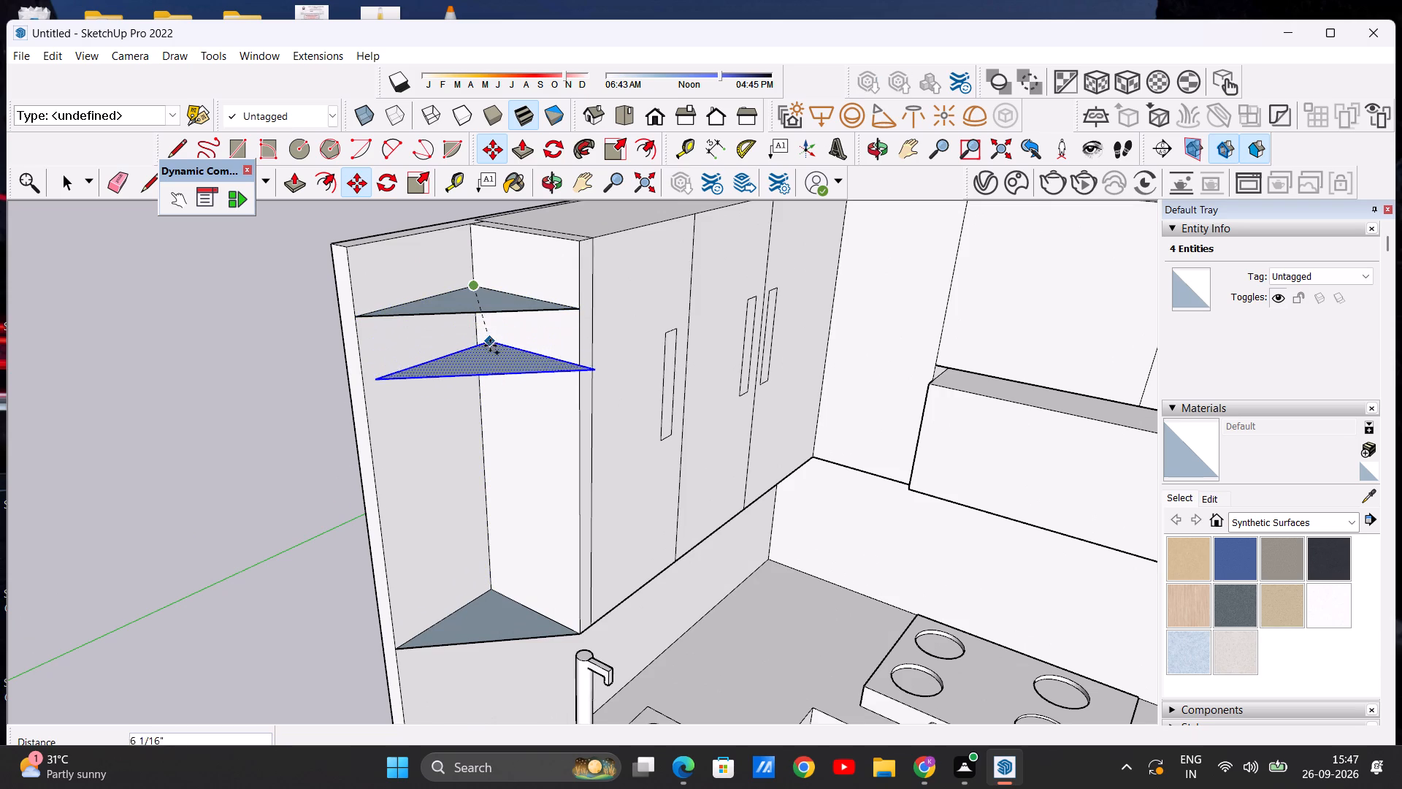
pyautogui.click(487, 516)
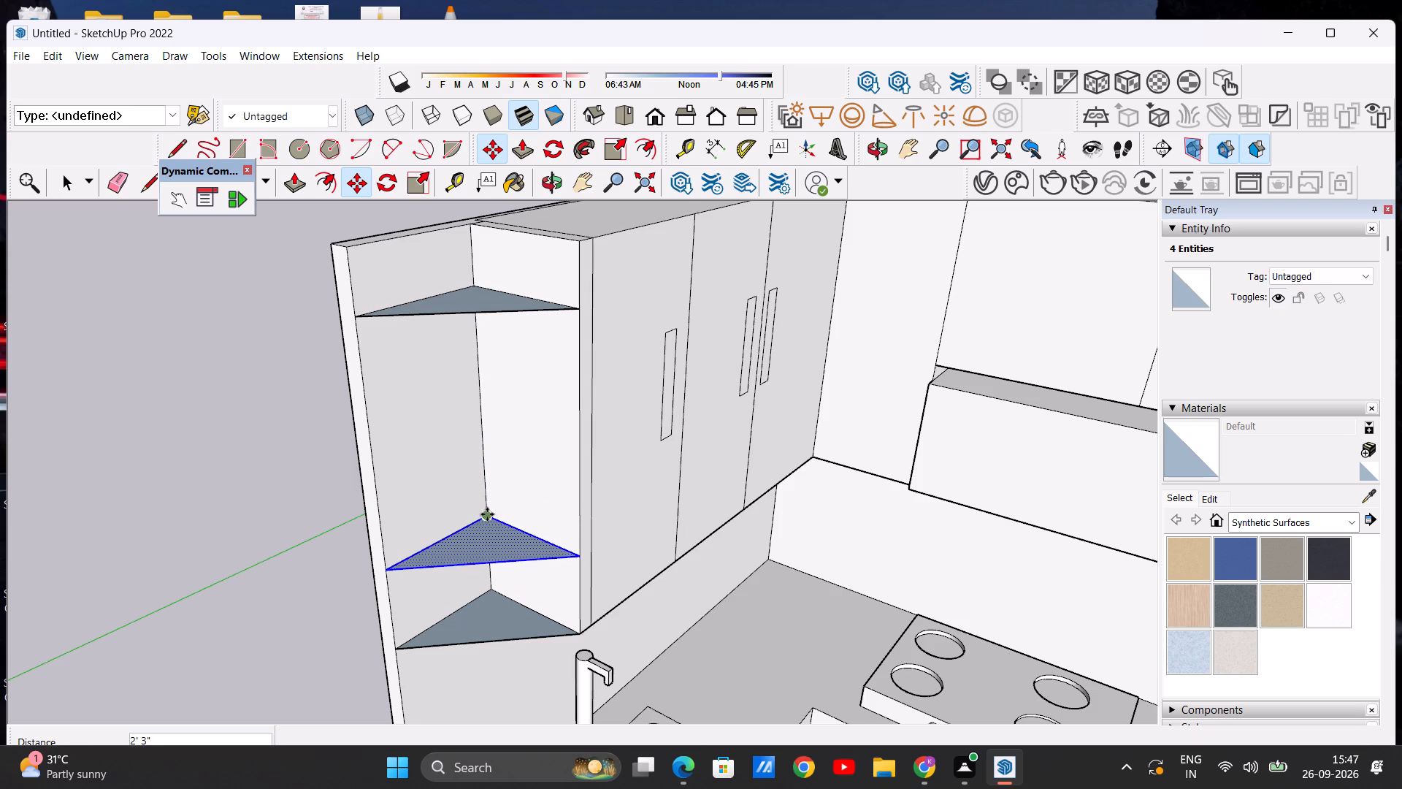
pyautogui.click(487, 514)
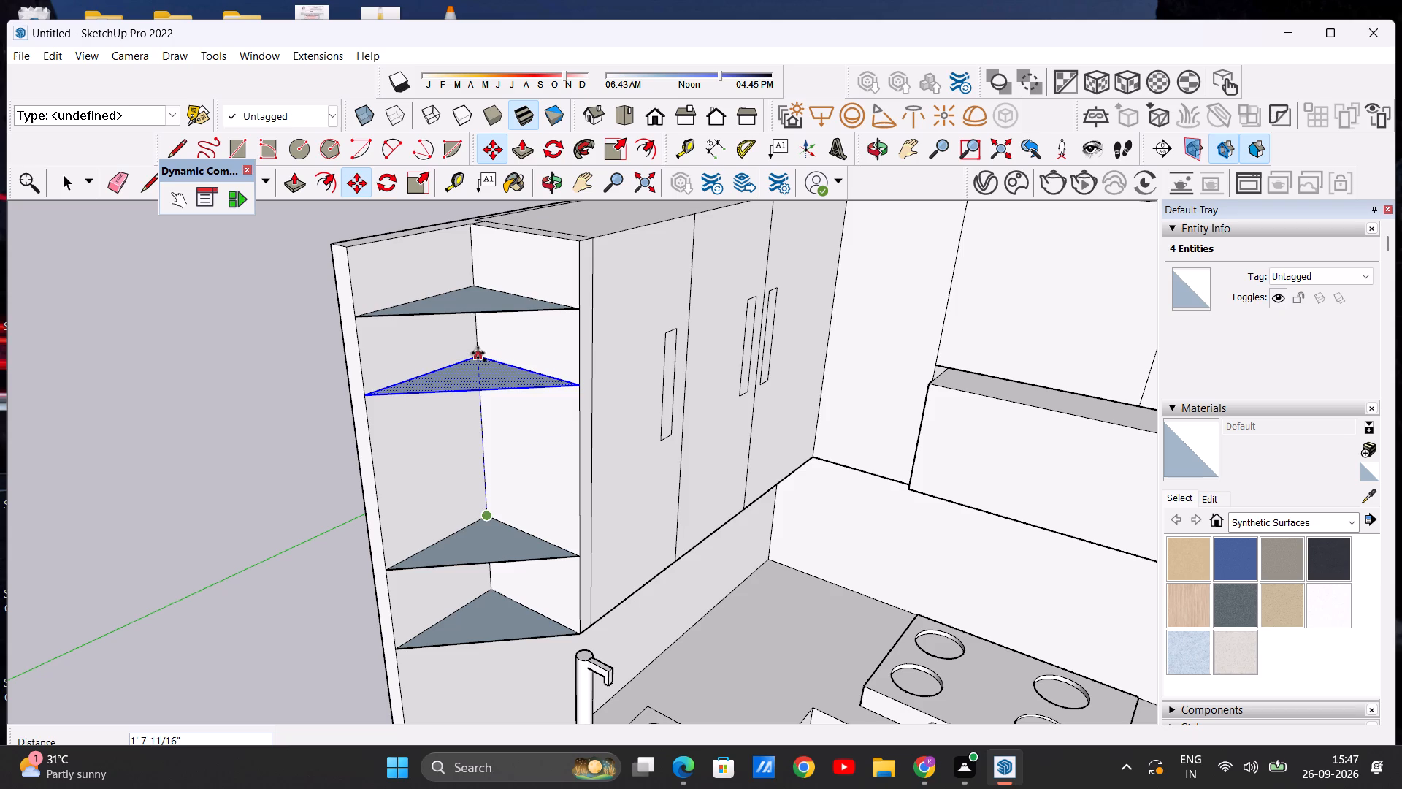
pyautogui.click(478, 353)
pyautogui.click(477, 357)
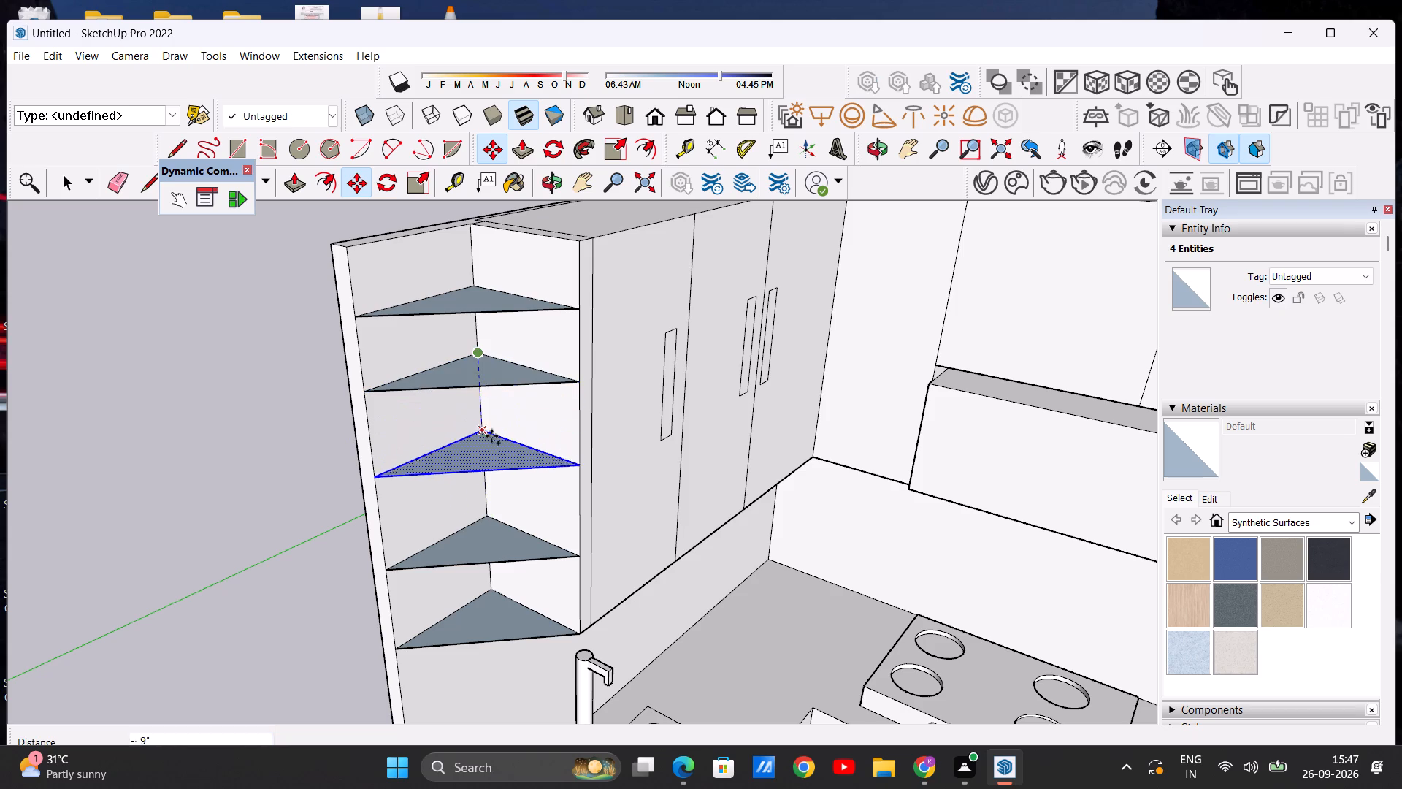
pyautogui.click(485, 443)
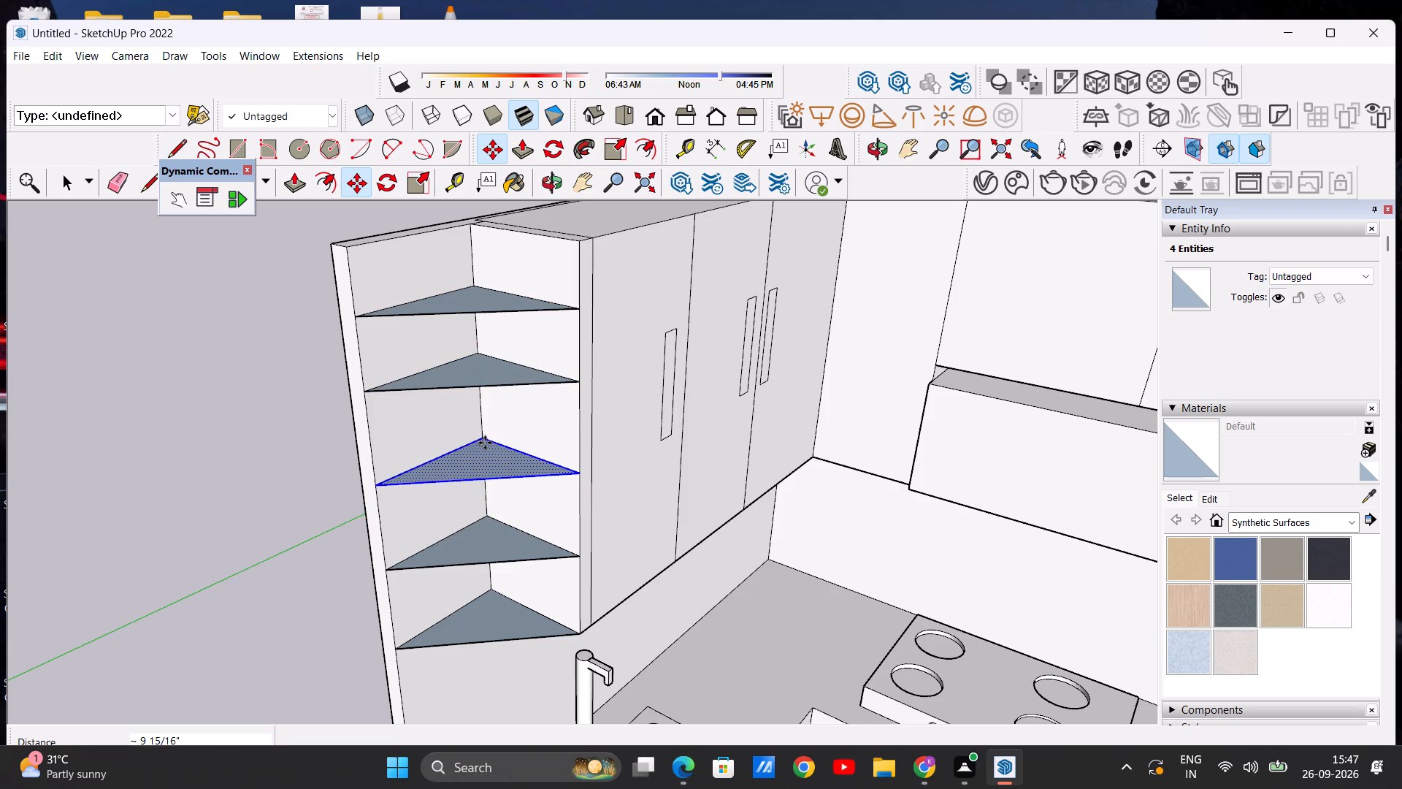
pyautogui.press('space')
pyautogui.scroll(-8, 475, 376)
pyautogui.click(339, 571)
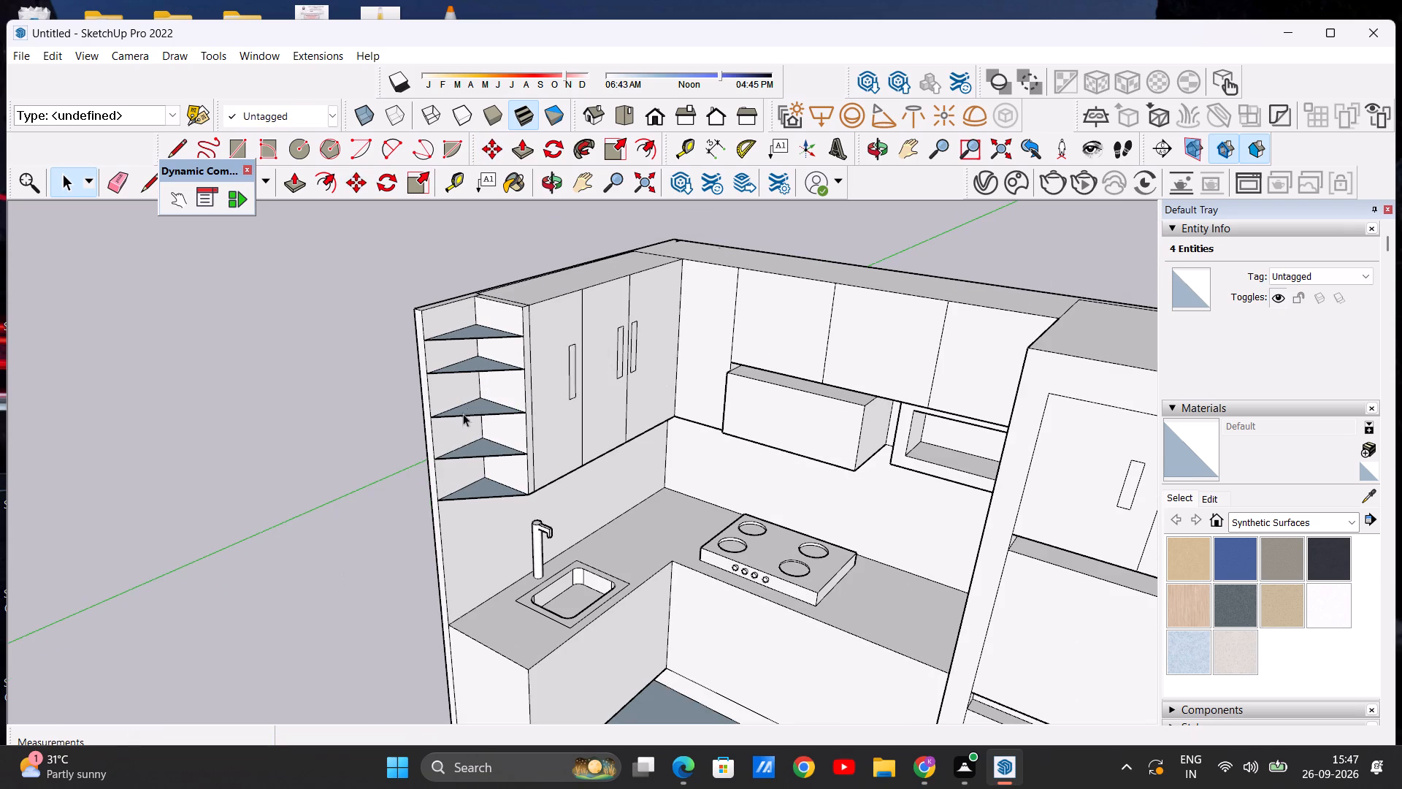
# Thicken the two lowest triangular shelves upward with Push/Pull, the bottom one by about 1 3/8" and the one above by 1 1/16".
pyautogui.click(287, 185)
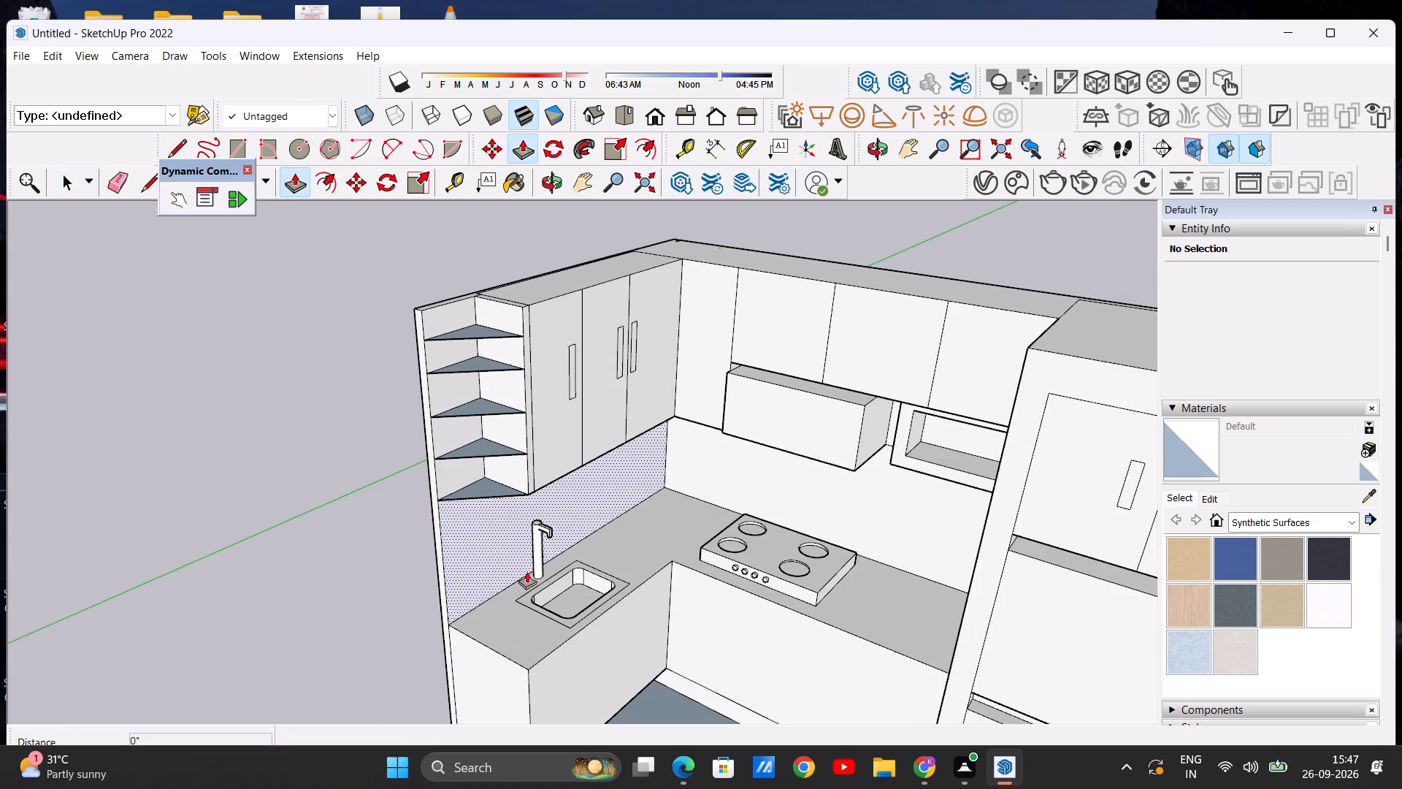
pyautogui.scroll(7, 475, 535)
pyautogui.click(494, 464)
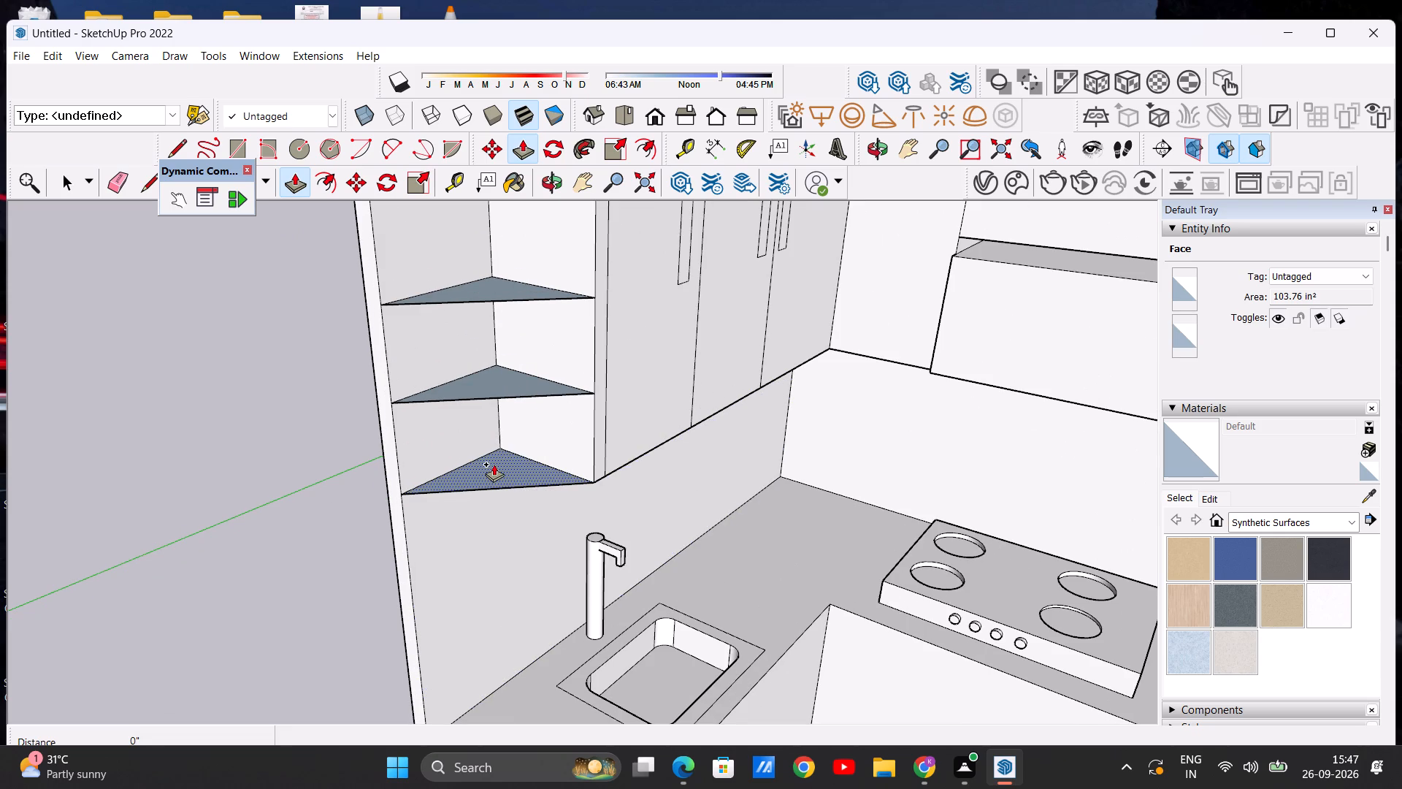
pyautogui.click(494, 453)
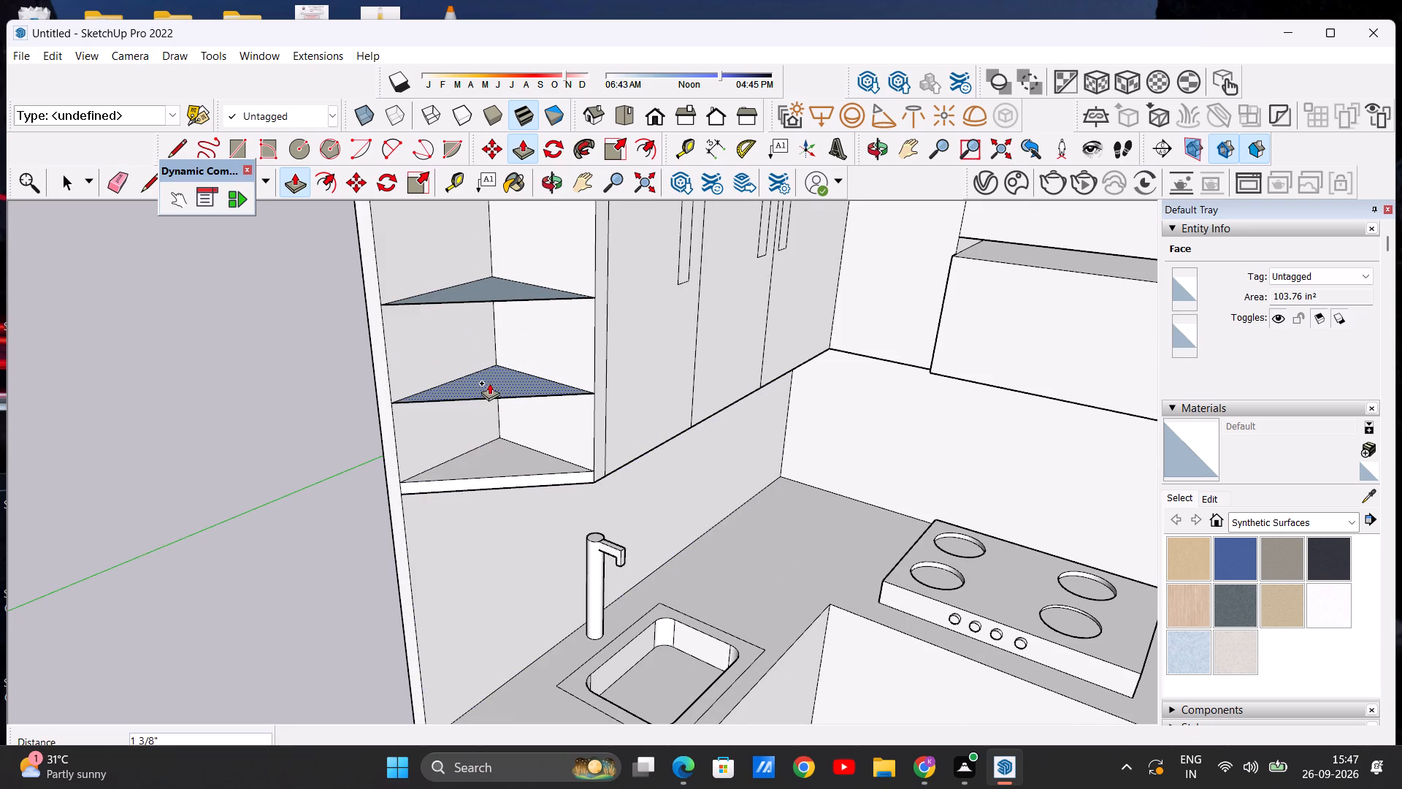
pyautogui.click(489, 377)
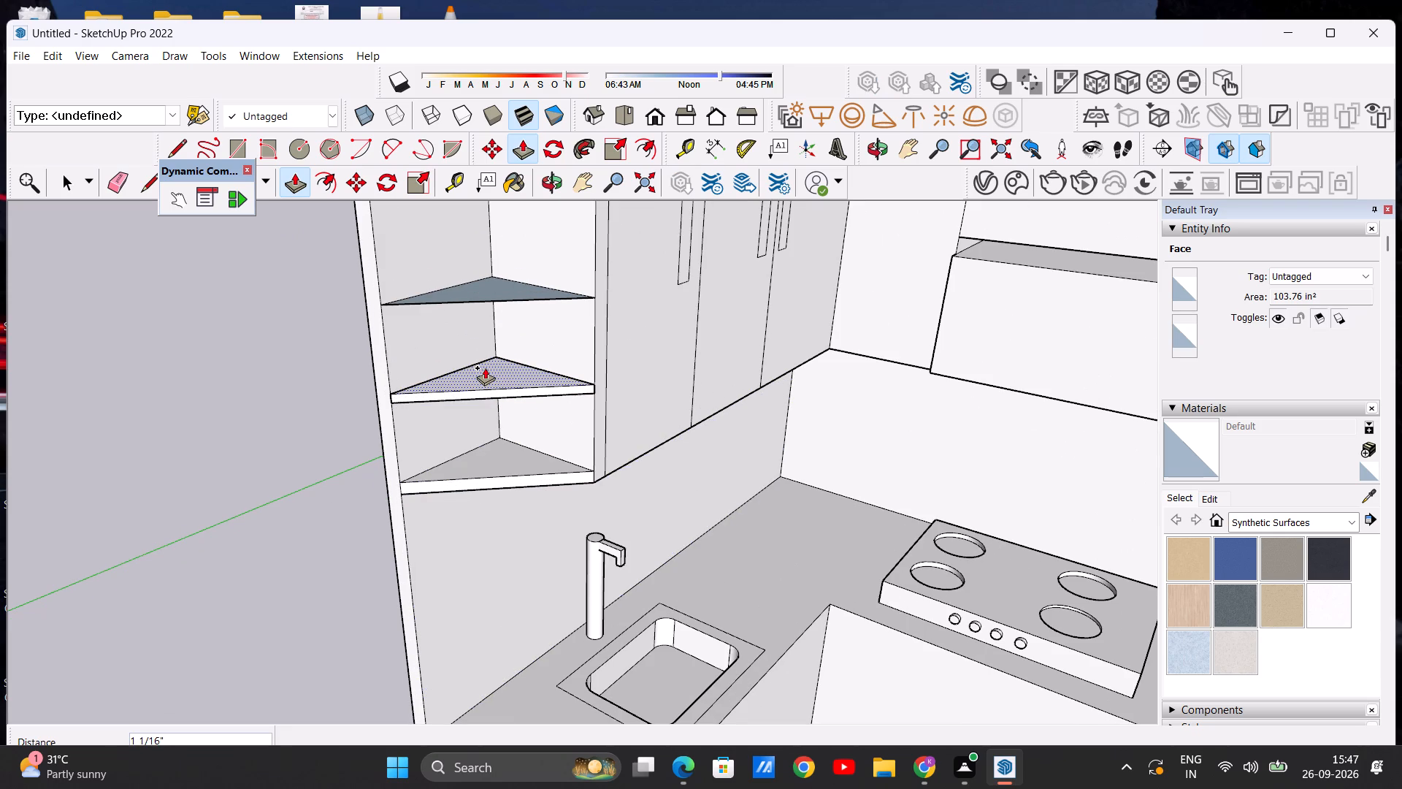
pyautogui.click(485, 367)
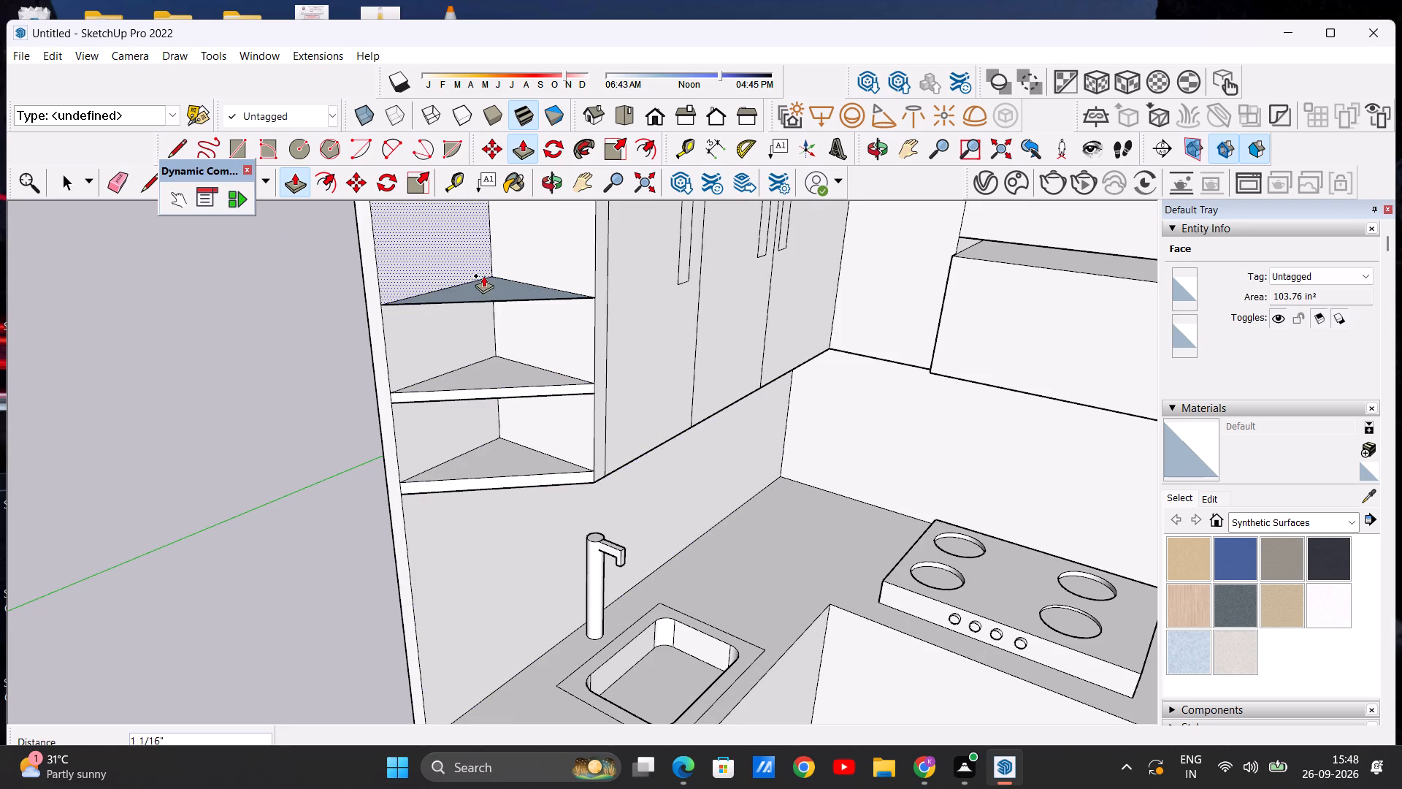
# Thicken the three upper triangular shelves upward with Push/Pull by about 13/16", 3/4" and 11/16", from the middle shelf to the top.
pyautogui.scroll(6, 494, 284)
pyautogui.click(494, 290)
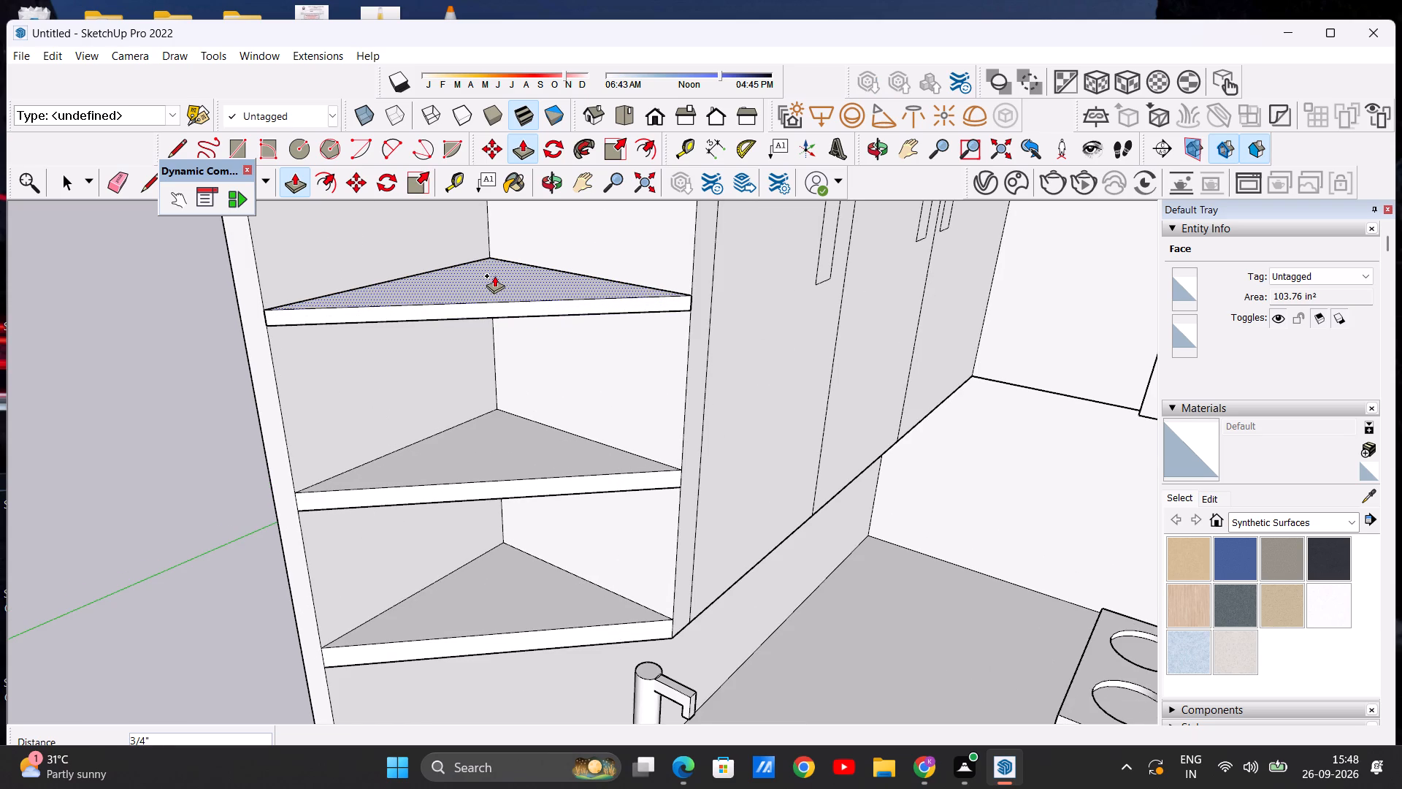
pyautogui.click(494, 275)
pyautogui.scroll(-14, 494, 360)
pyautogui.scroll(13, 497, 294)
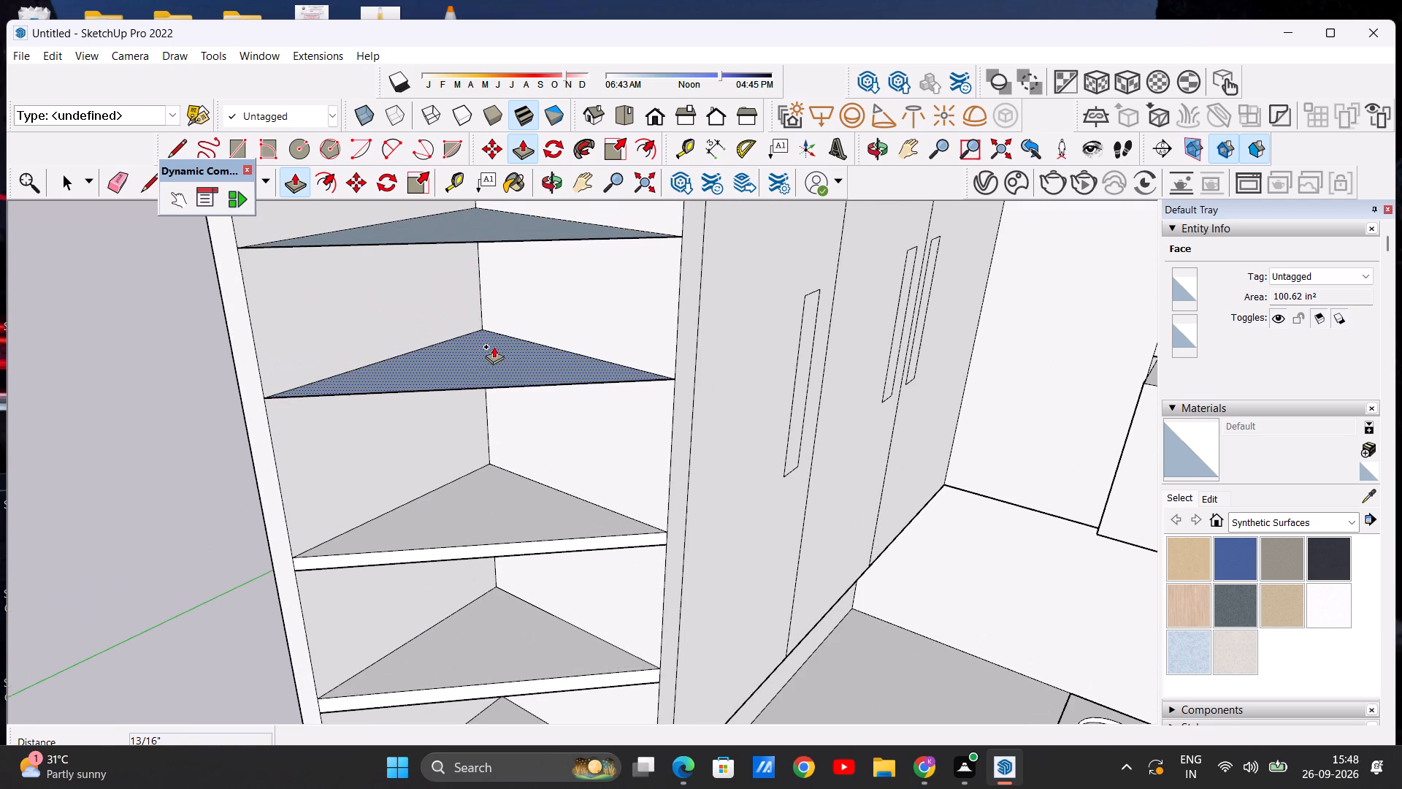
pyautogui.click(480, 370)
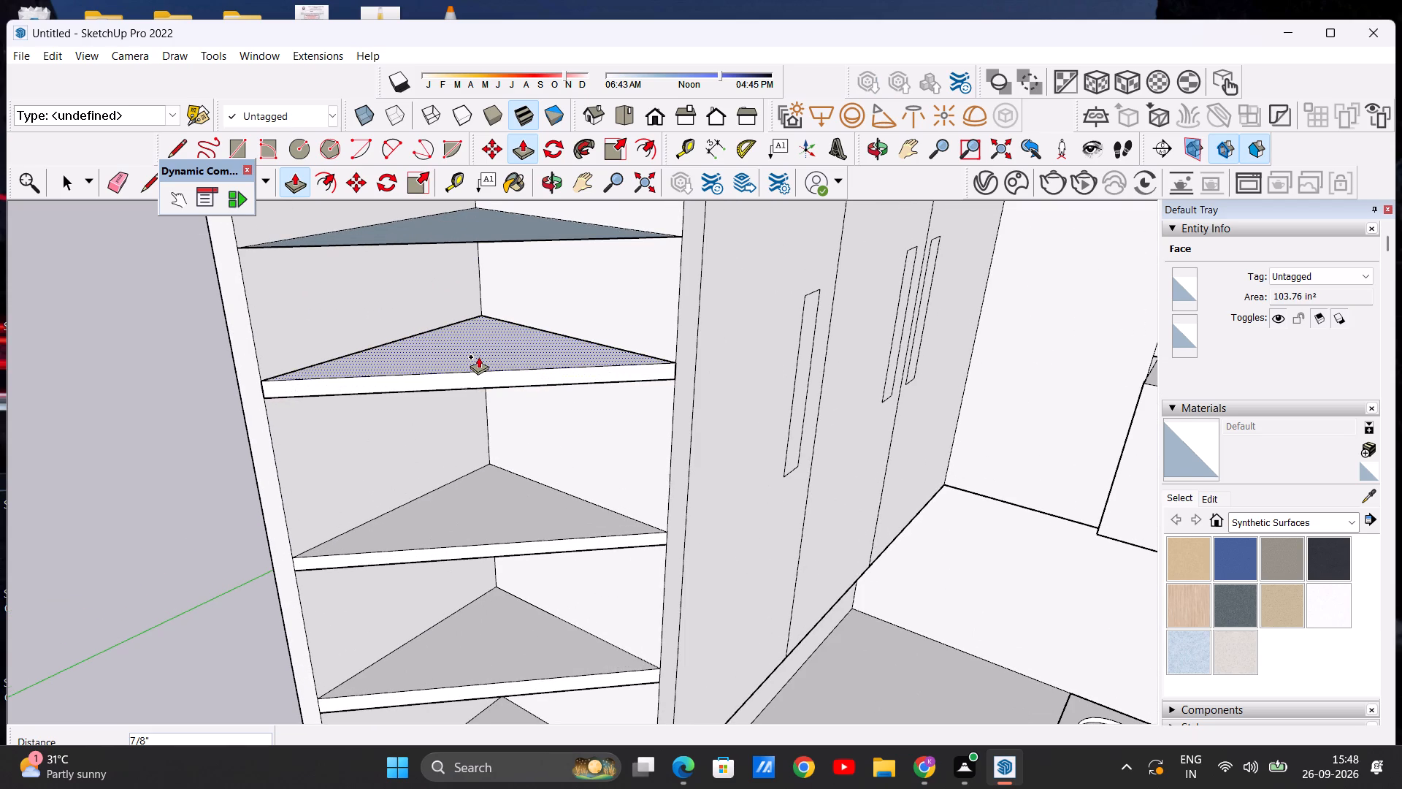
pyautogui.click(478, 357)
pyautogui.scroll(-11, 482, 356)
pyautogui.scroll(12, 481, 268)
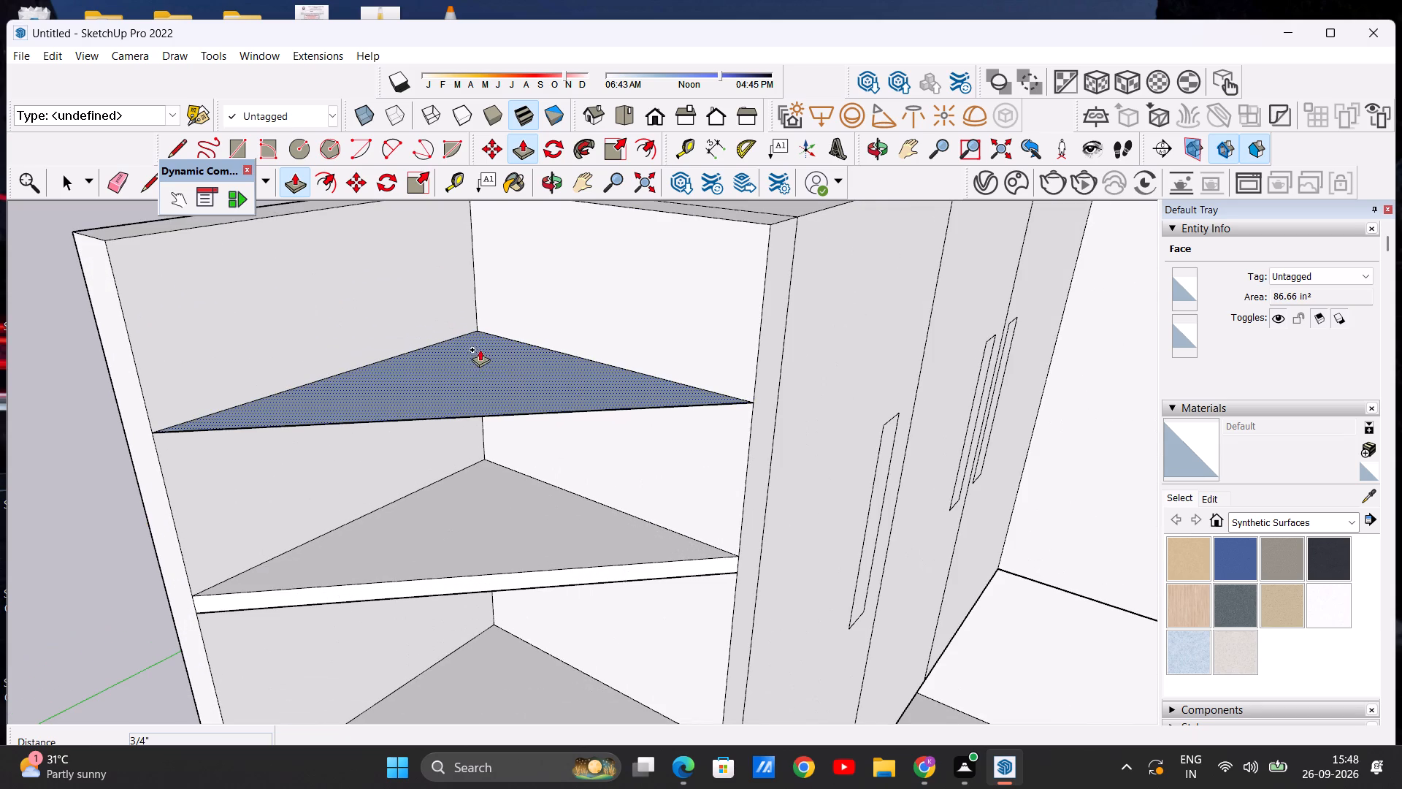
pyautogui.click(478, 379)
pyautogui.click(478, 362)
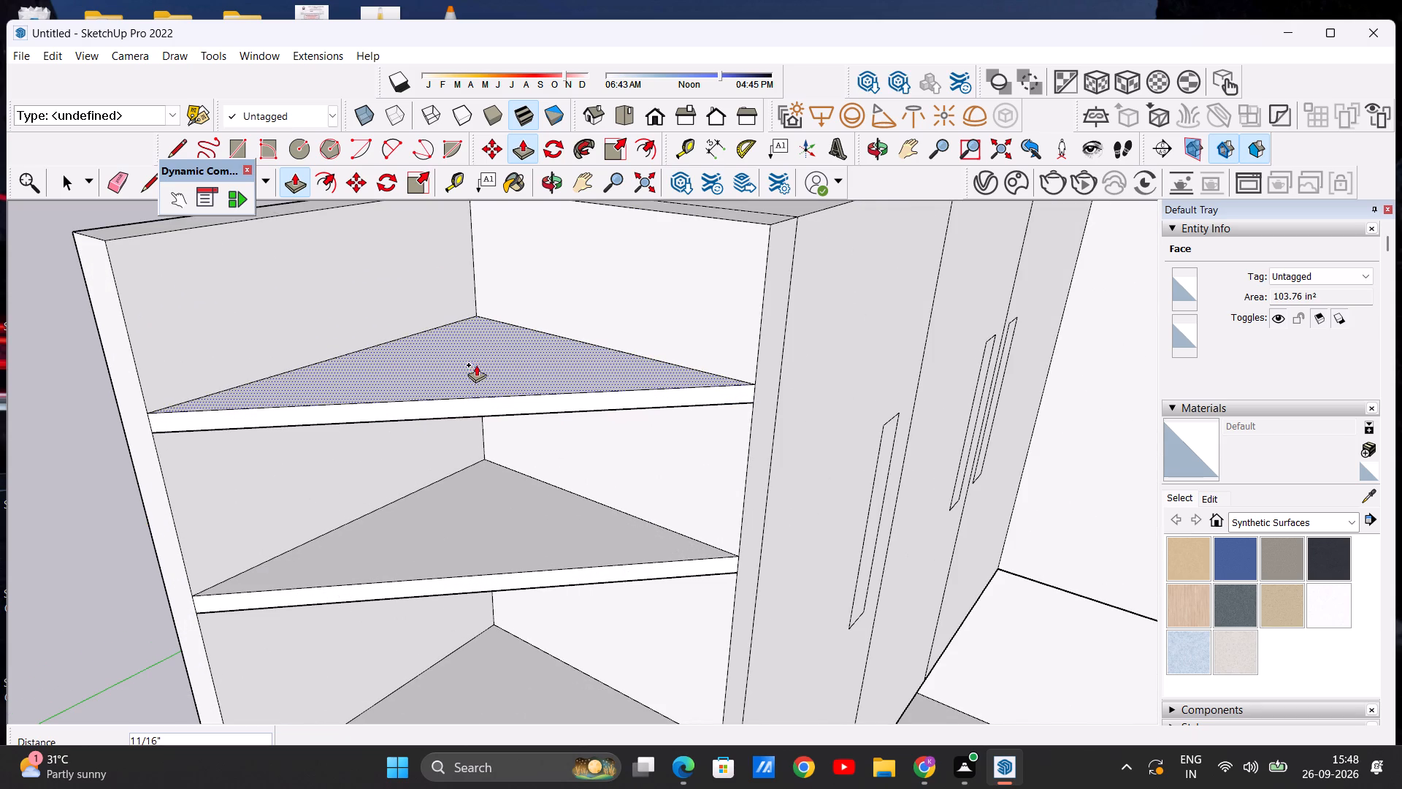
pyautogui.press('space')
# Examine the corner shelves, the overall kitchen and the base cabinets with their plinth from several angles.
pyautogui.scroll(-18, 459, 380)
pyautogui.scroll(-3, 486, 359)
pyautogui.moveTo(507, 421); pyautogui.dragTo(379, 401, button='middle')
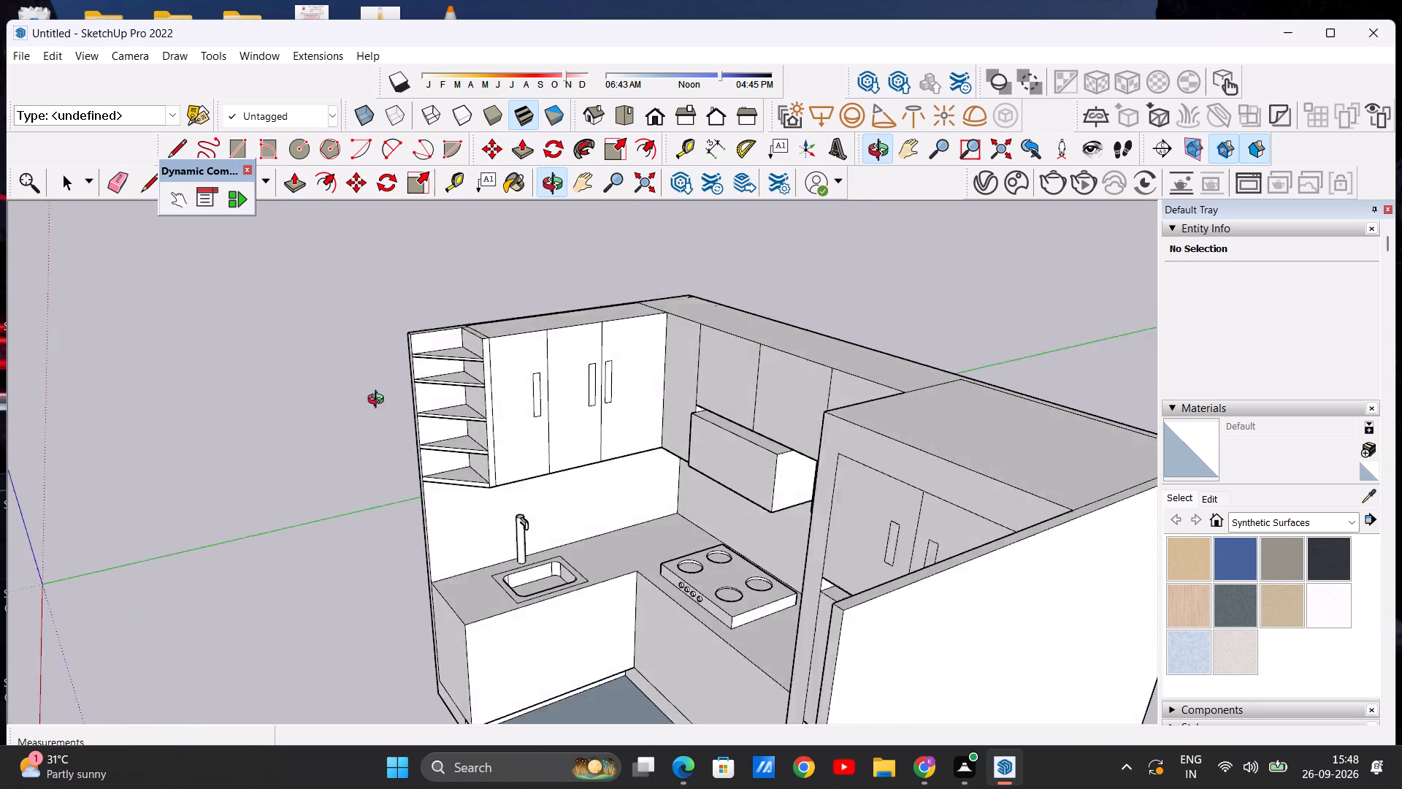
pyautogui.moveTo(379, 401); pyautogui.dragTo(563, 432, button='middle')
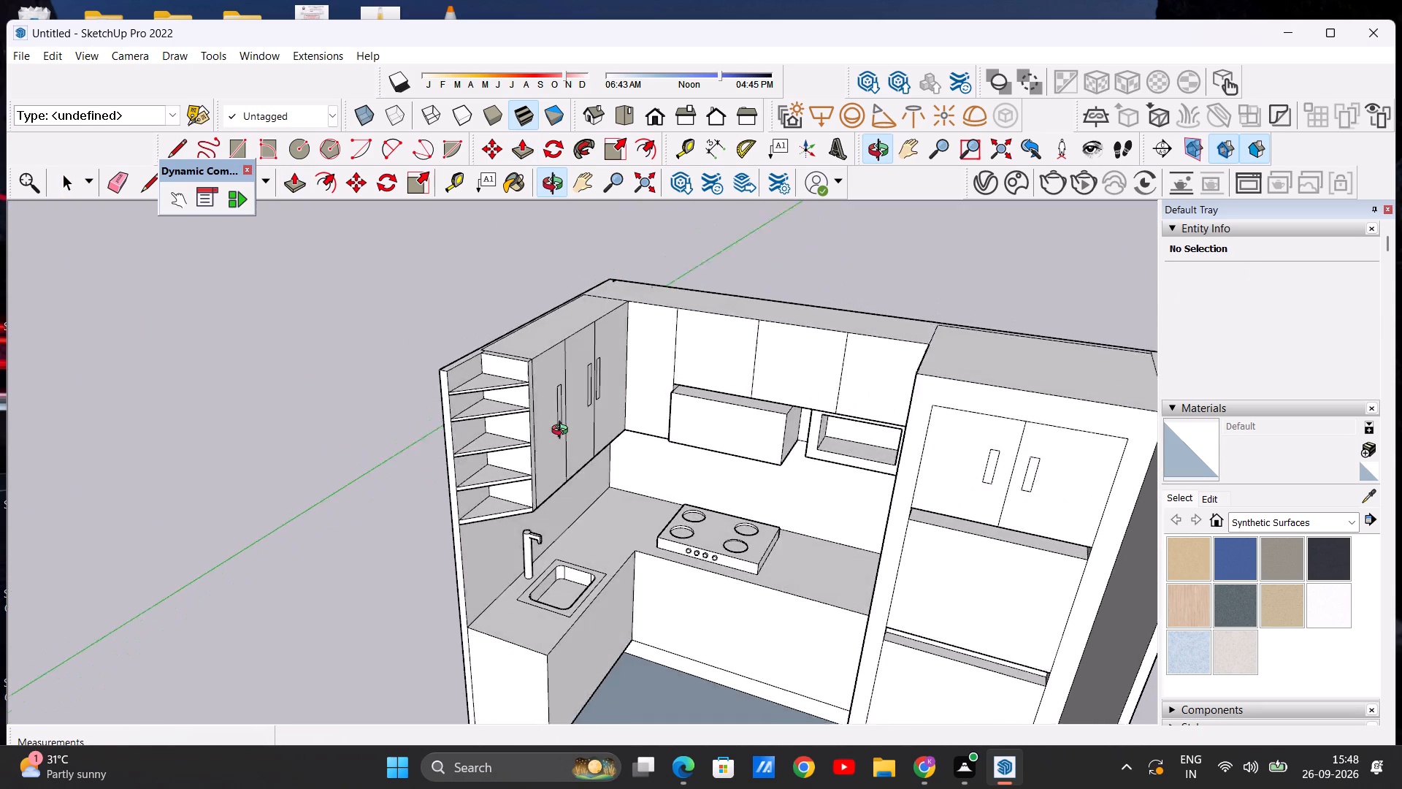
pyautogui.moveTo(563, 432); pyautogui.dragTo(624, 399, button='middle')
pyautogui.scroll(-14, 493, 399)
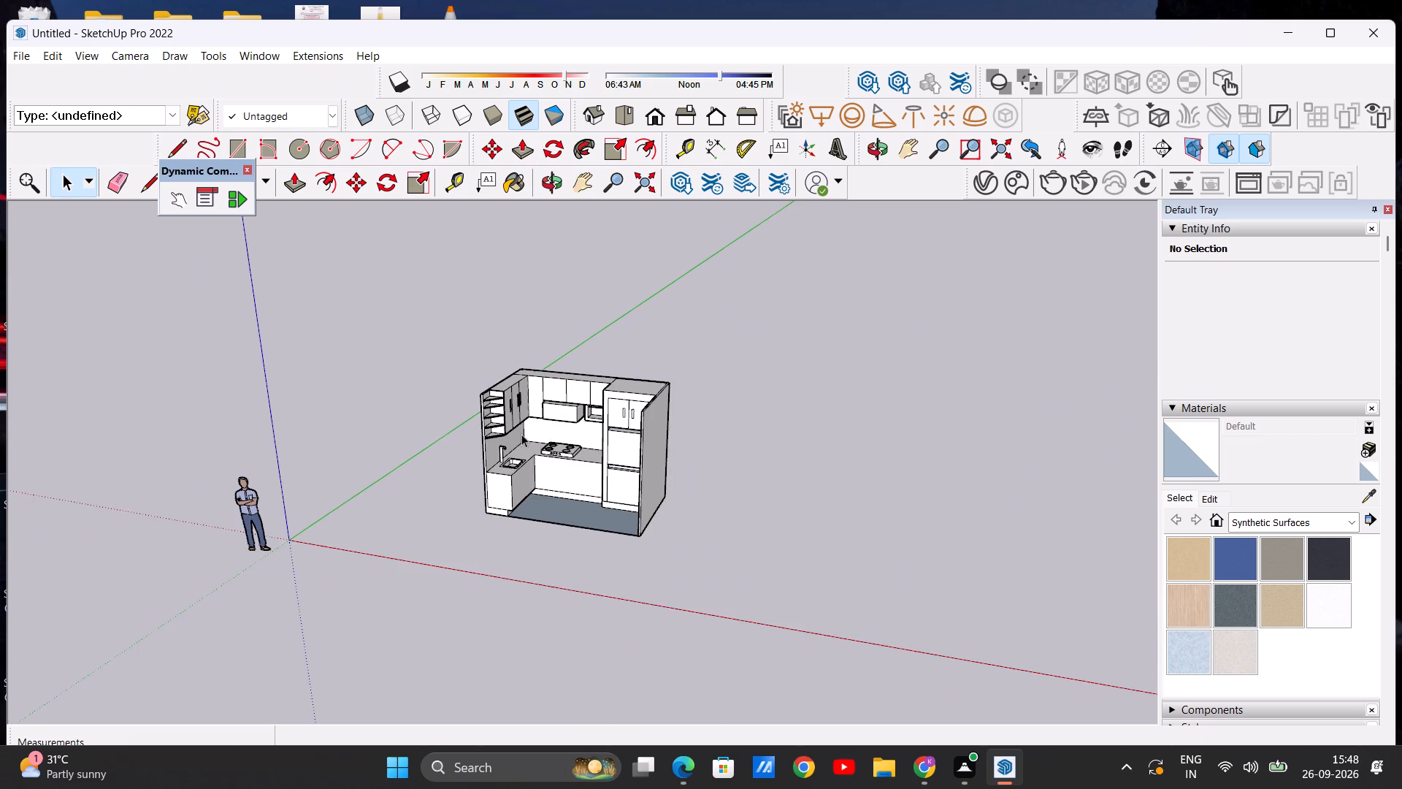
pyautogui.moveTo(521, 434); pyautogui.dragTo(550, 409, button='middle')
pyautogui.scroll(17, 505, 409)
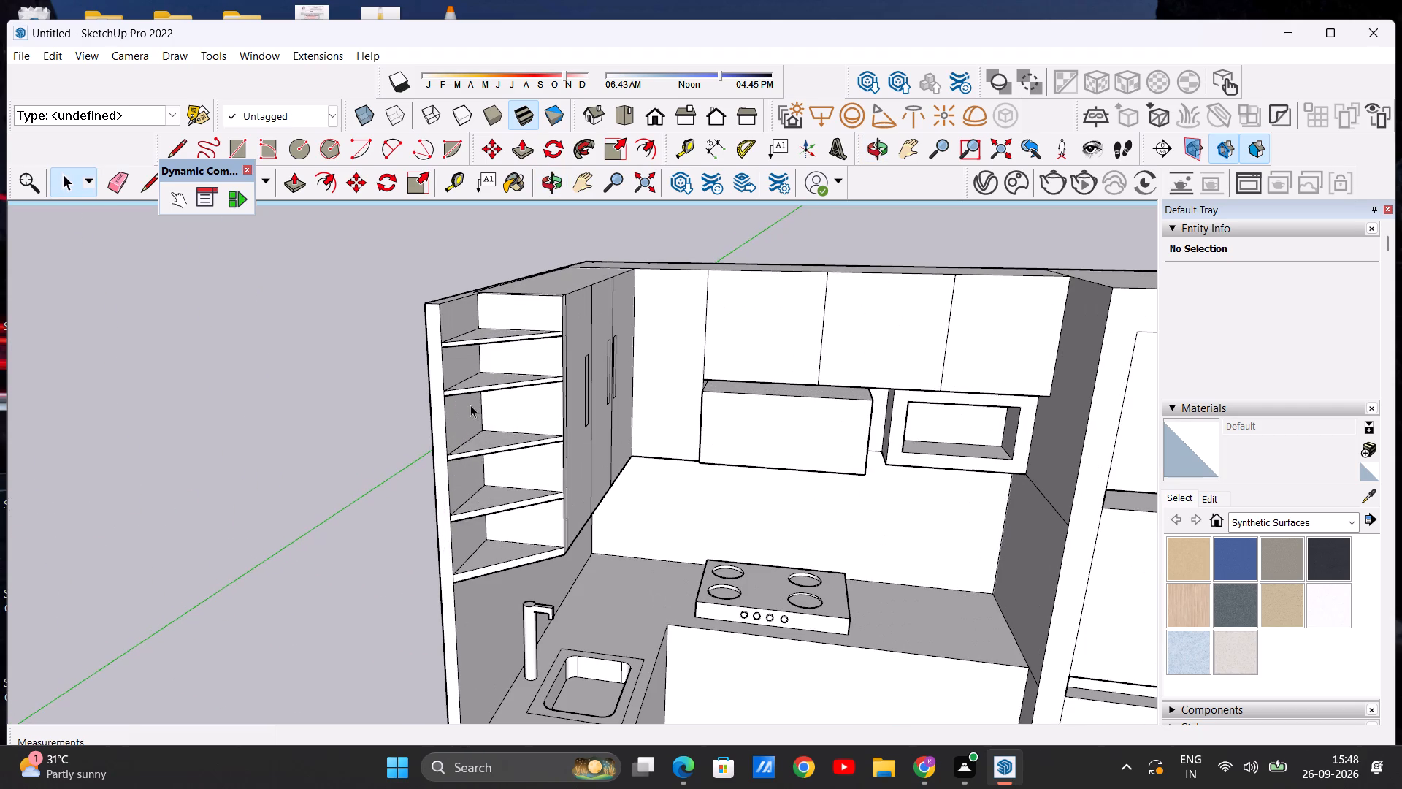
pyautogui.scroll(-3, 470, 405)
pyautogui.moveTo(475, 405); pyautogui.dragTo(611, 411, button='middle')
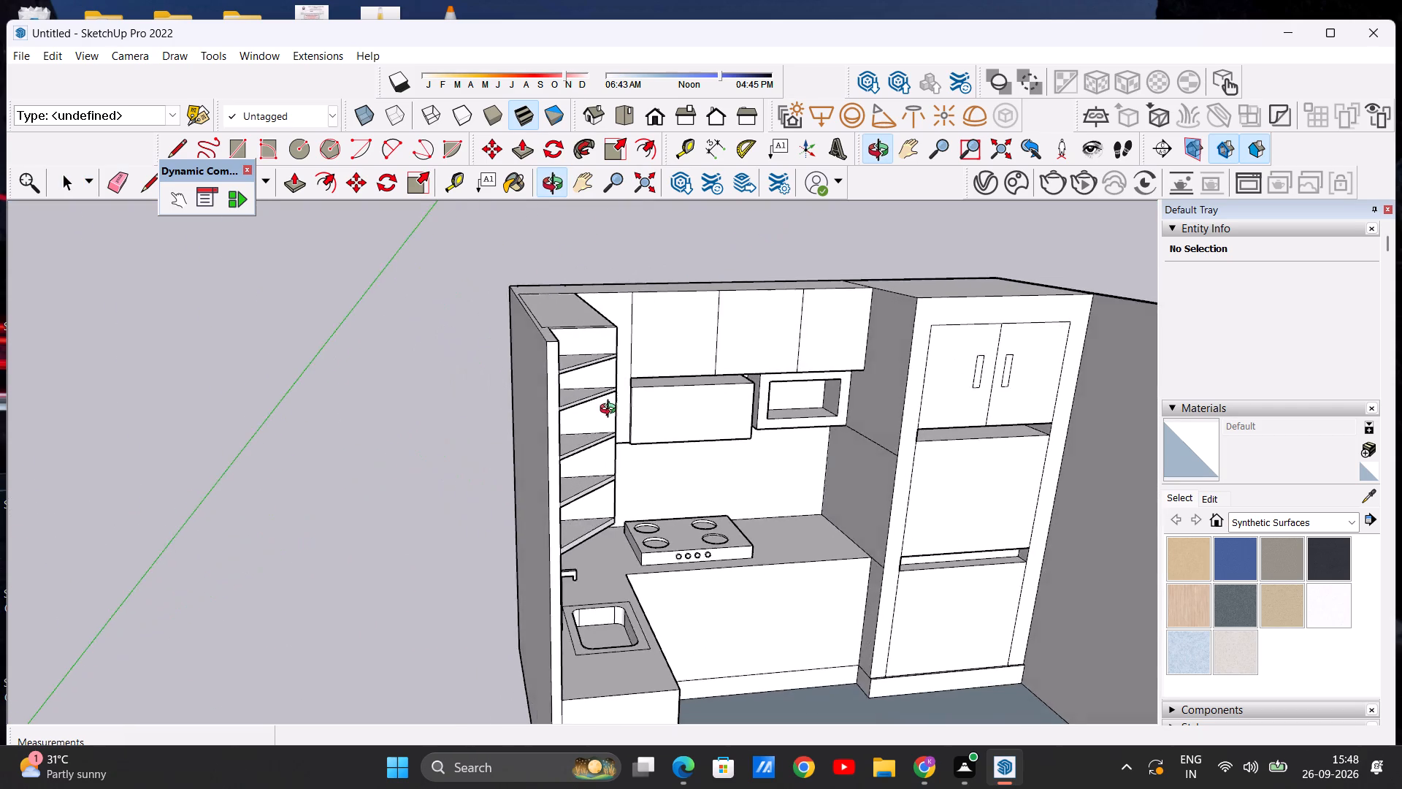
pyautogui.moveTo(611, 411); pyautogui.dragTo(516, 432, button='middle')
pyautogui.scroll(-7, 502, 431)
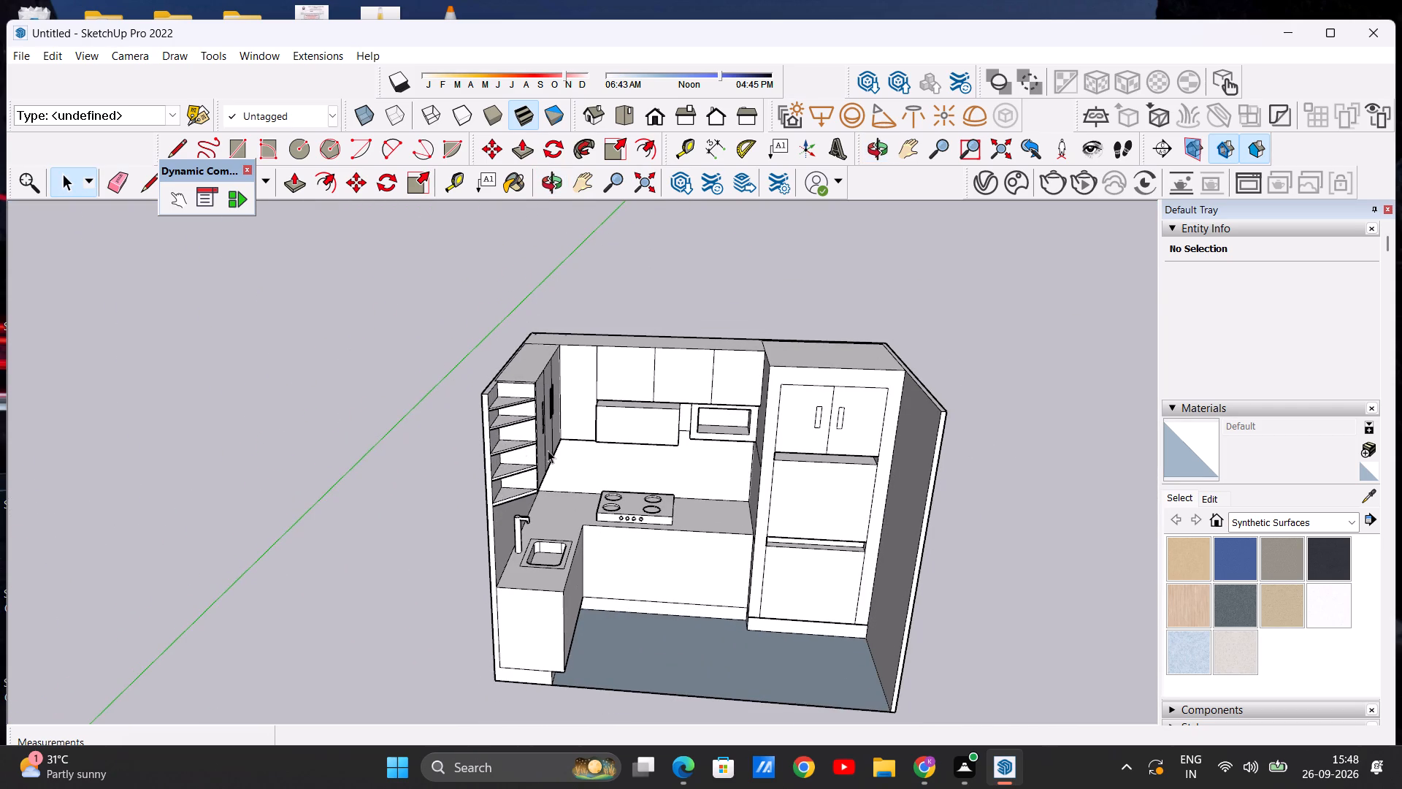
pyautogui.scroll(-2, 553, 426)
pyautogui.moveTo(628, 540); pyautogui.dragTo(629, 444, button='middle')
pyautogui.scroll(6, 658, 478)
pyautogui.scroll(-2, 654, 479)
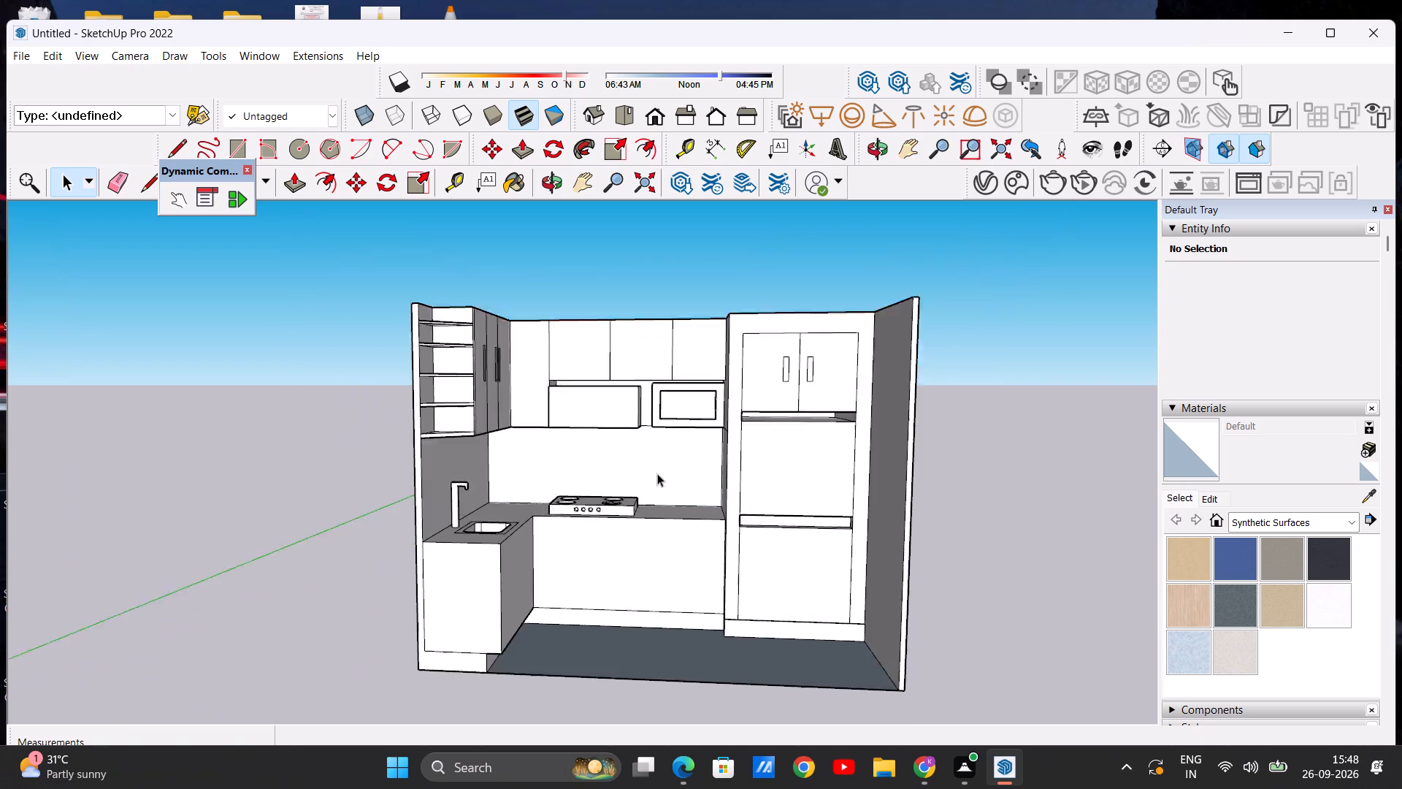
pyautogui.scroll(-5, 657, 473)
pyautogui.scroll(6, 616, 584)
pyautogui.moveTo(590, 561); pyautogui.dragTo(583, 597, button='middle')
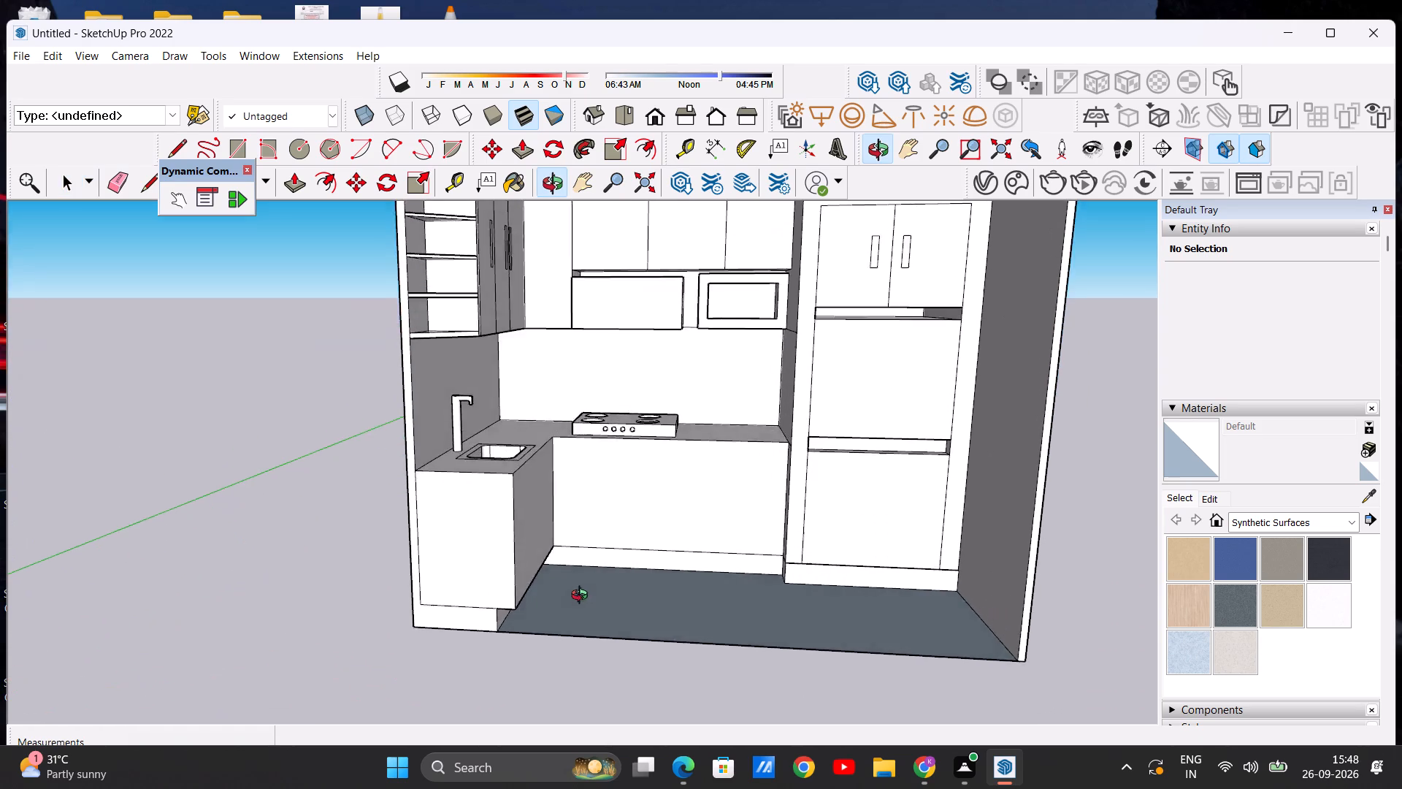
pyautogui.moveTo(583, 597); pyautogui.dragTo(484, 618, button='middle')
pyautogui.scroll(7, 594, 554)
pyautogui.scroll(-3, 578, 595)
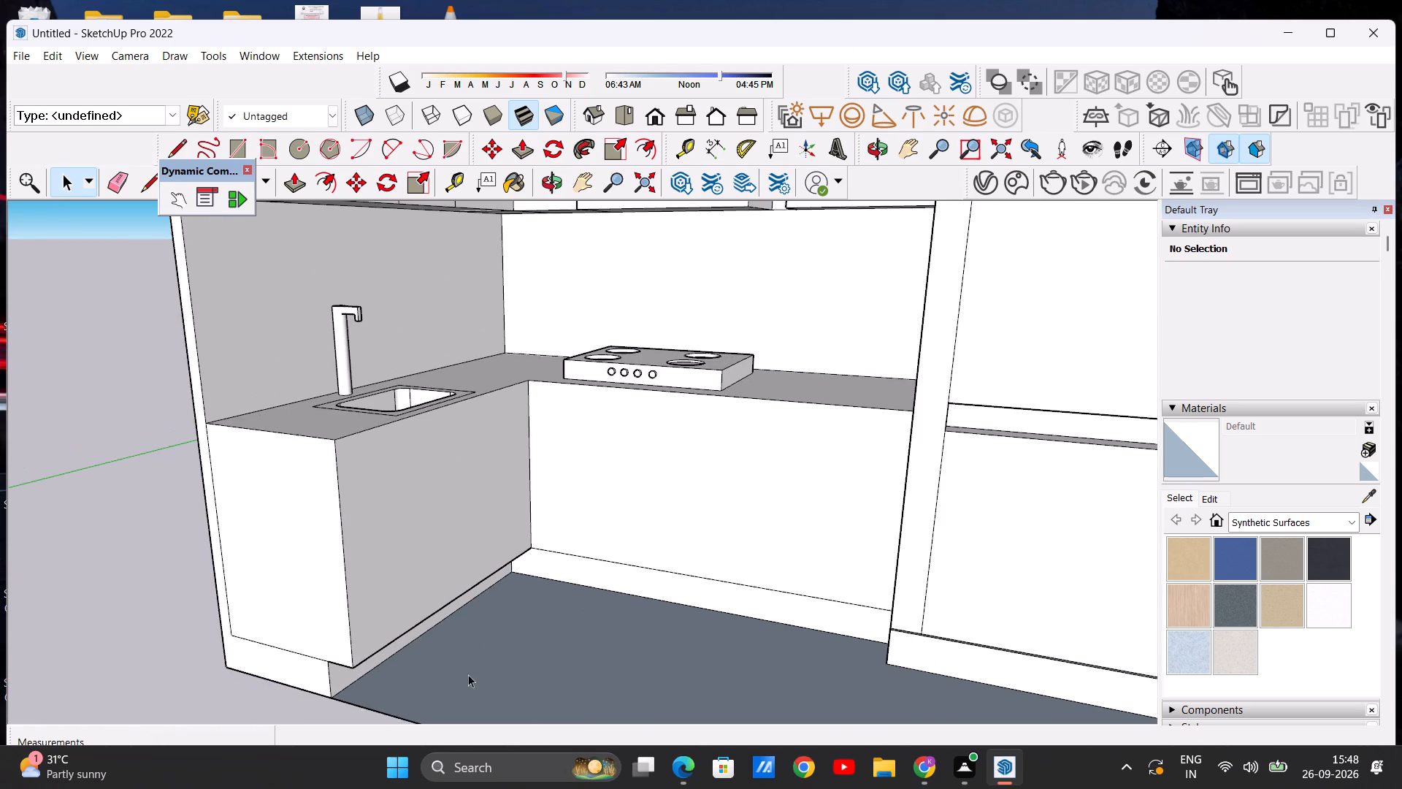
pyautogui.moveTo(468, 674); pyautogui.dragTo(502, 619, button='middle')
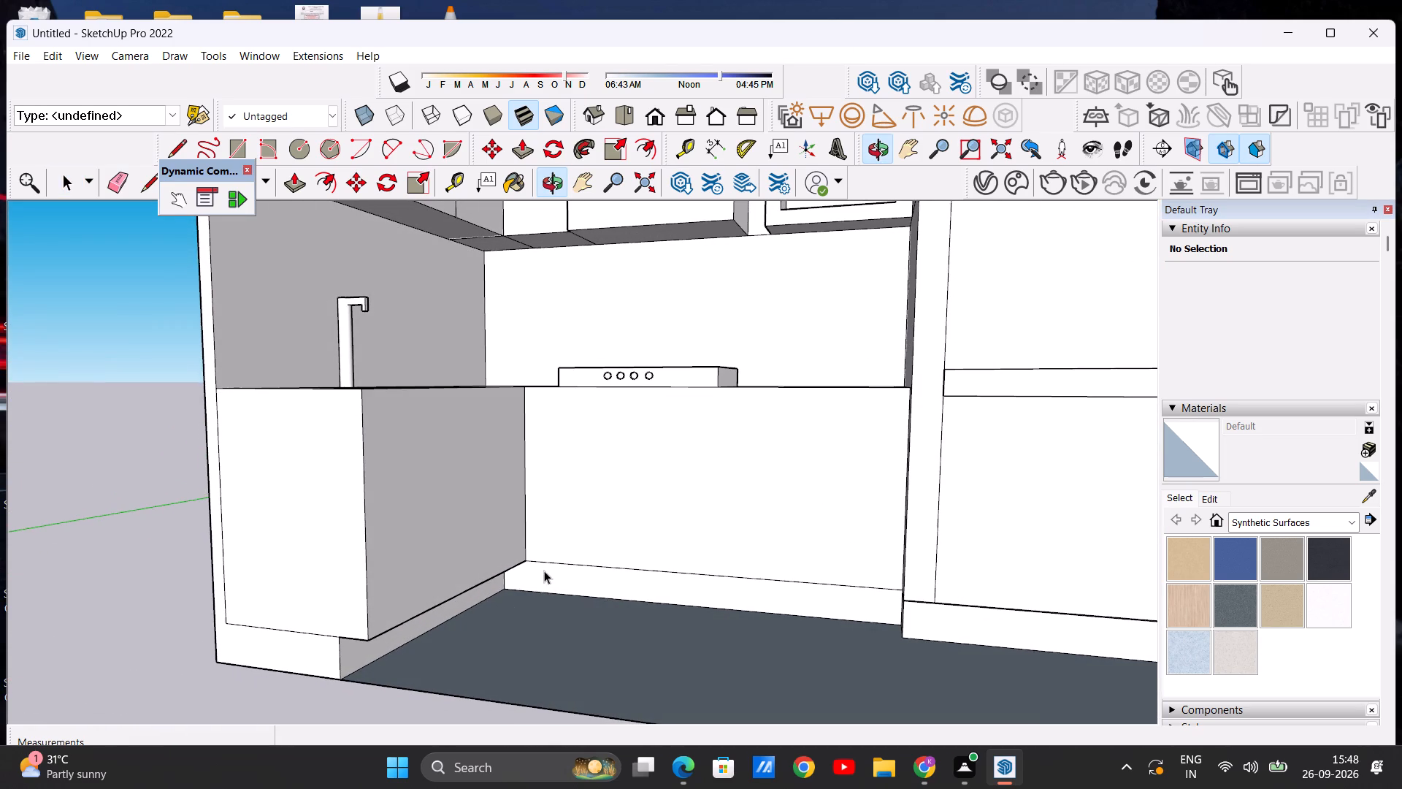
pyautogui.scroll(2, 517, 580)
pyautogui.scroll(-6, 526, 576)
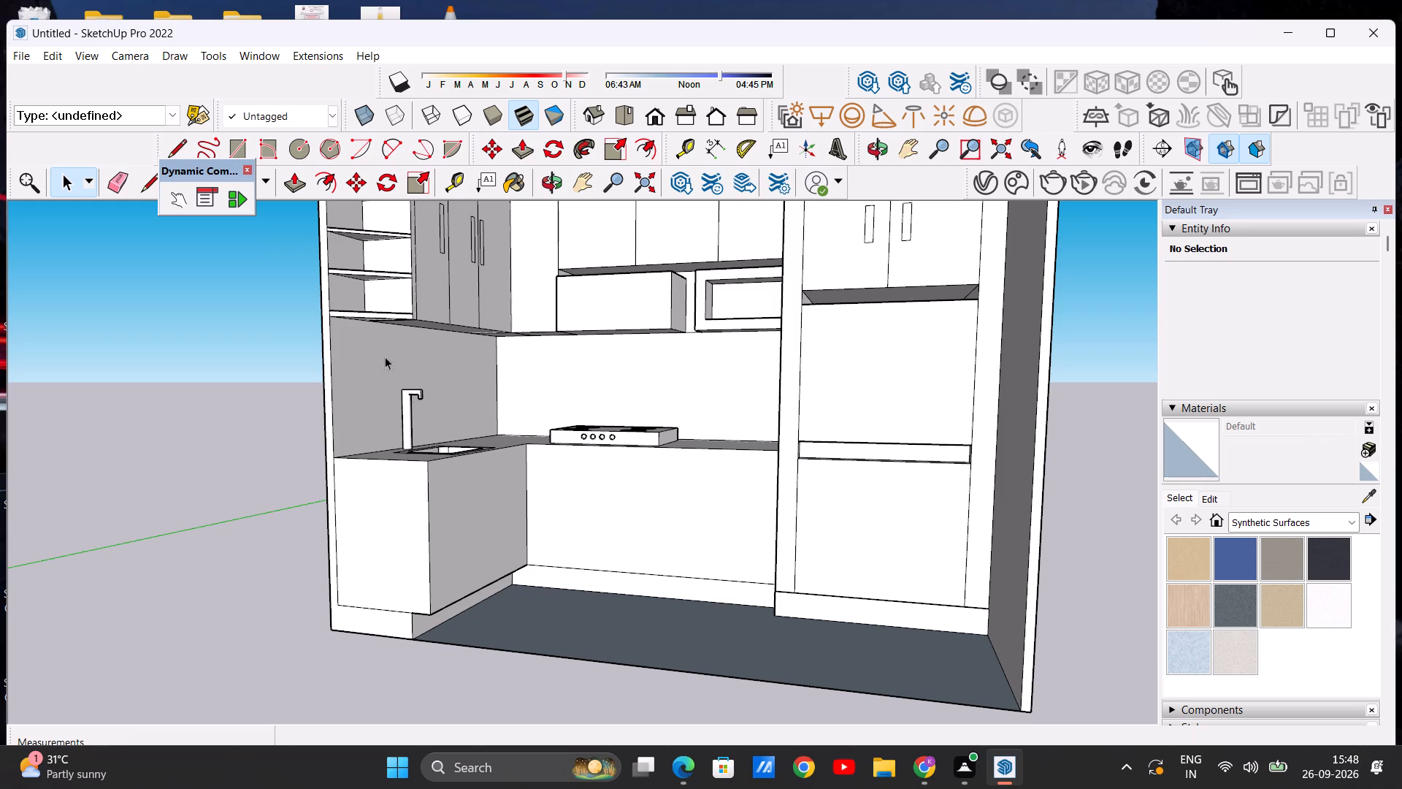
# Push/Pull the recessed plinth face under the sink cabinet outward until it is flush with the cabinet front.
pyautogui.click(296, 183)
pyautogui.scroll(7, 487, 645)
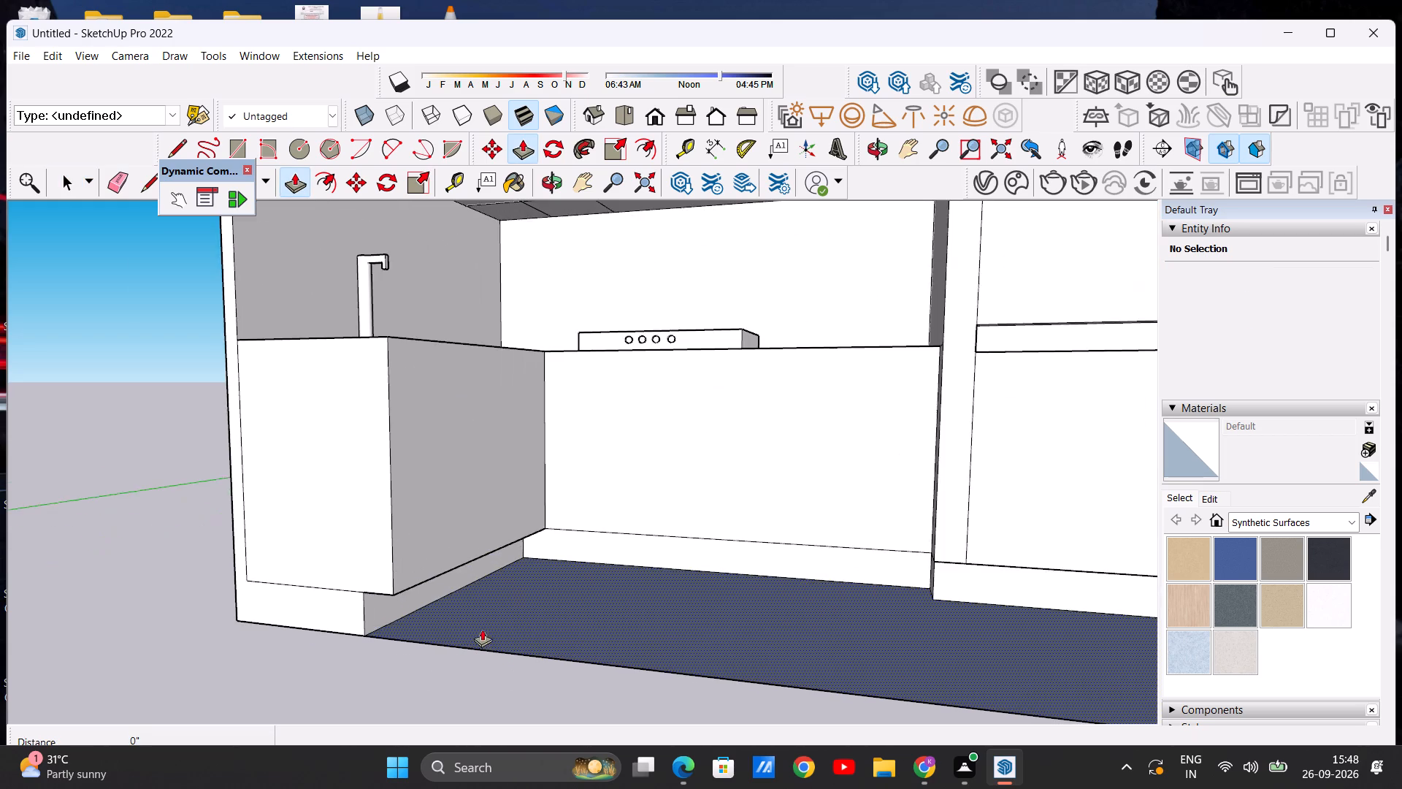
pyautogui.scroll(3, 482, 629)
pyautogui.click(305, 594)
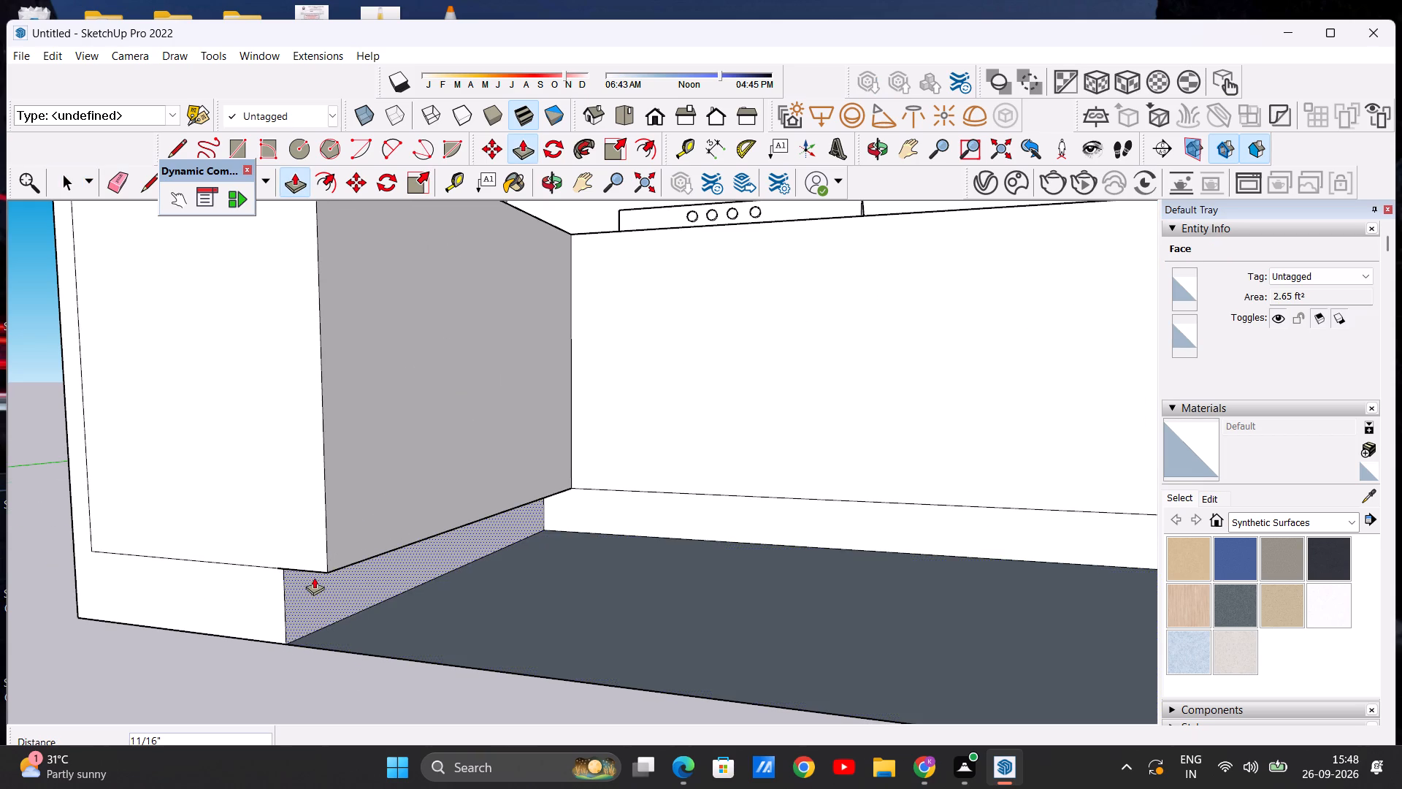
pyautogui.click(325, 571)
pyautogui.press('space')
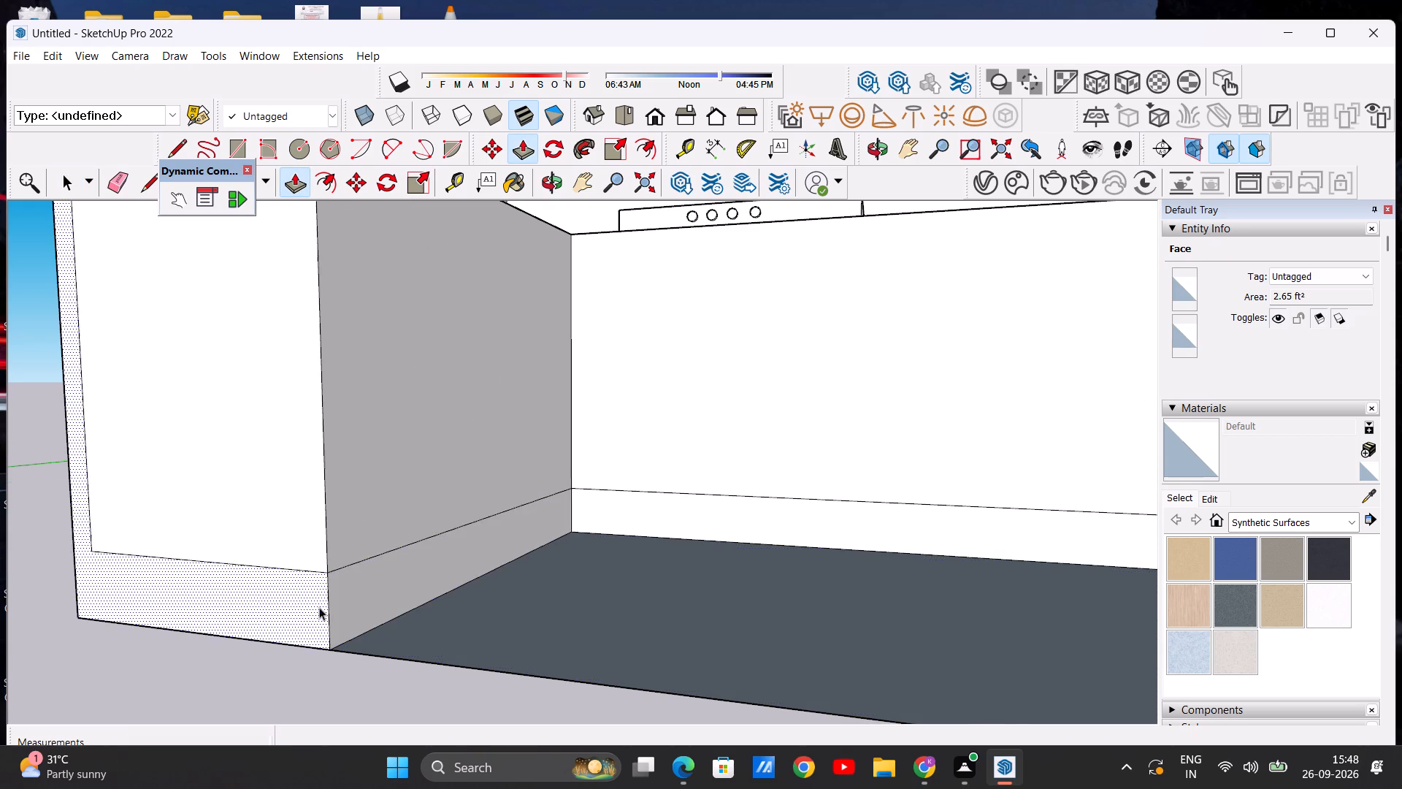
# Examine the base cabinets, plinths, tall unit and overall kitchen from several angles and distances.
pyautogui.scroll(-14, 434, 568)
pyautogui.moveTo(508, 520); pyautogui.dragTo(547, 614, button='middle')
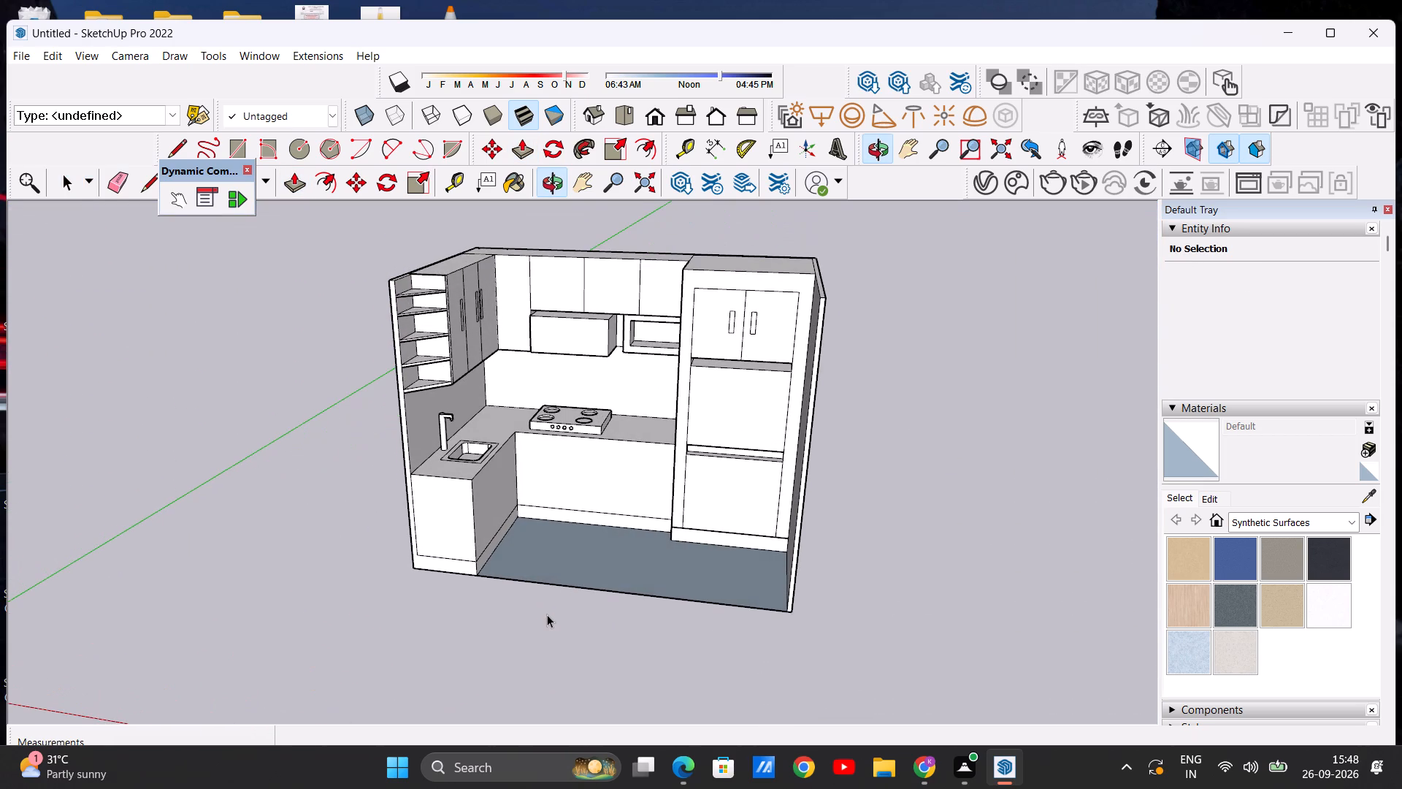
pyautogui.scroll(10, 602, 525)
pyautogui.scroll(-3, 602, 525)
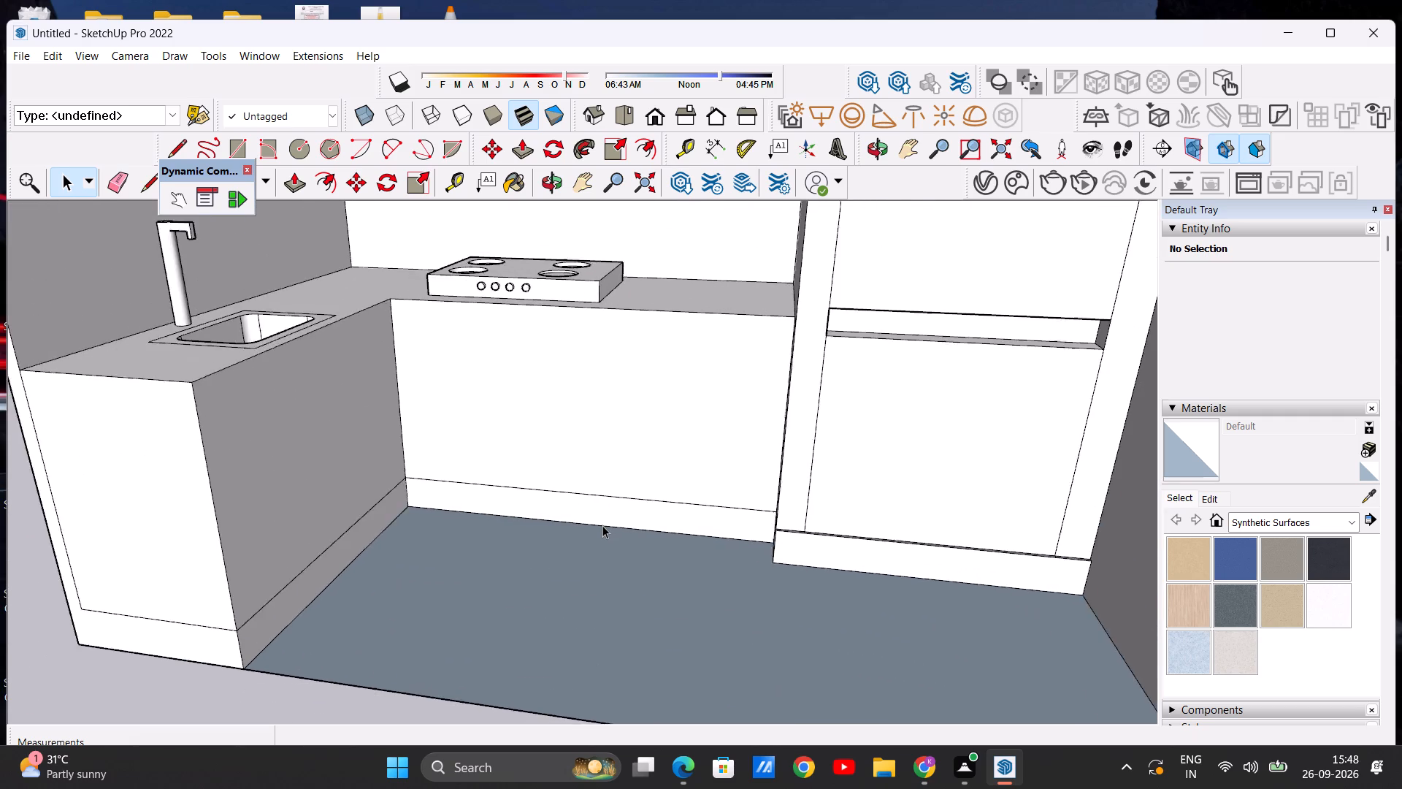
pyautogui.scroll(-2, 602, 525)
pyautogui.moveTo(679, 554); pyautogui.dragTo(770, 476, button='middle')
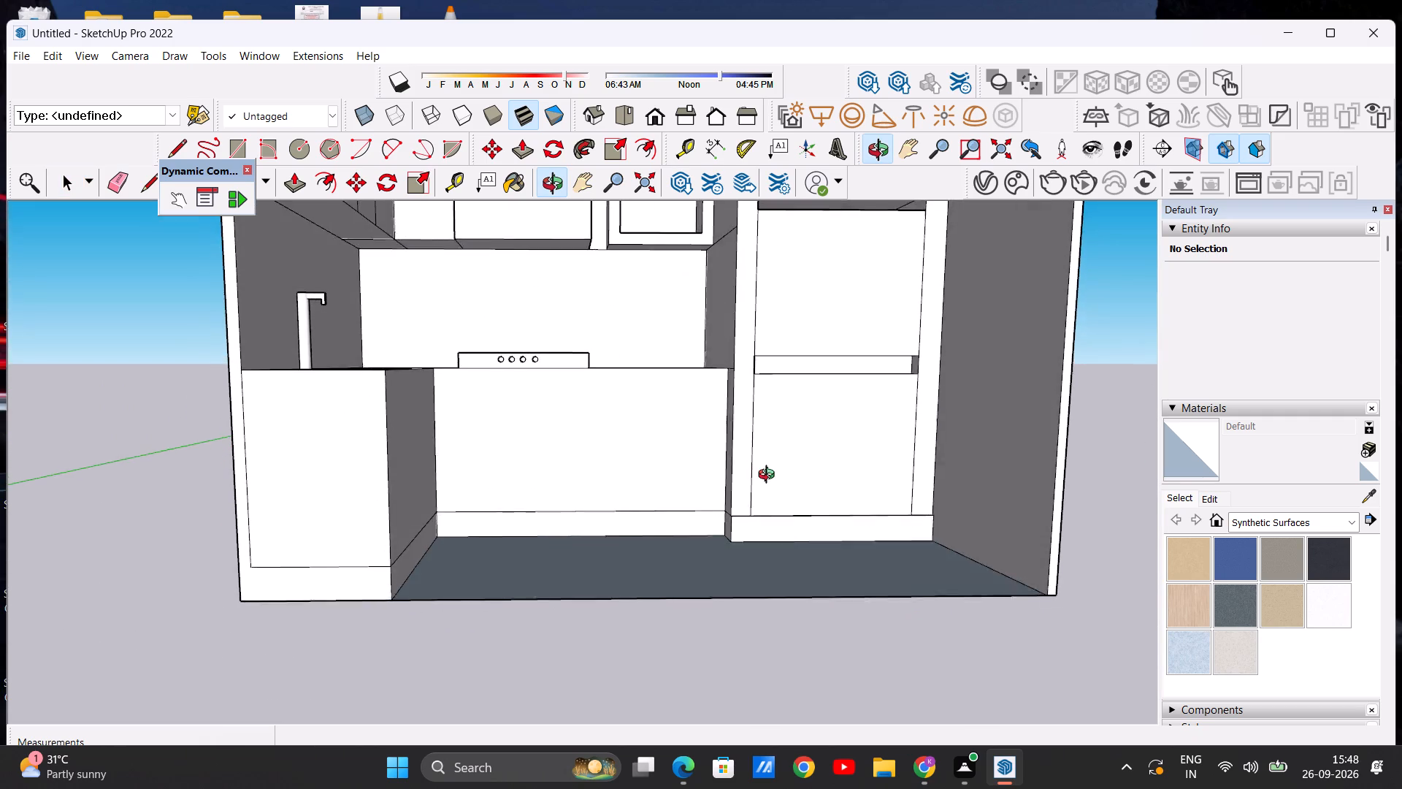
pyautogui.moveTo(770, 476); pyautogui.dragTo(779, 513, button='middle')
pyautogui.scroll(5, 759, 481)
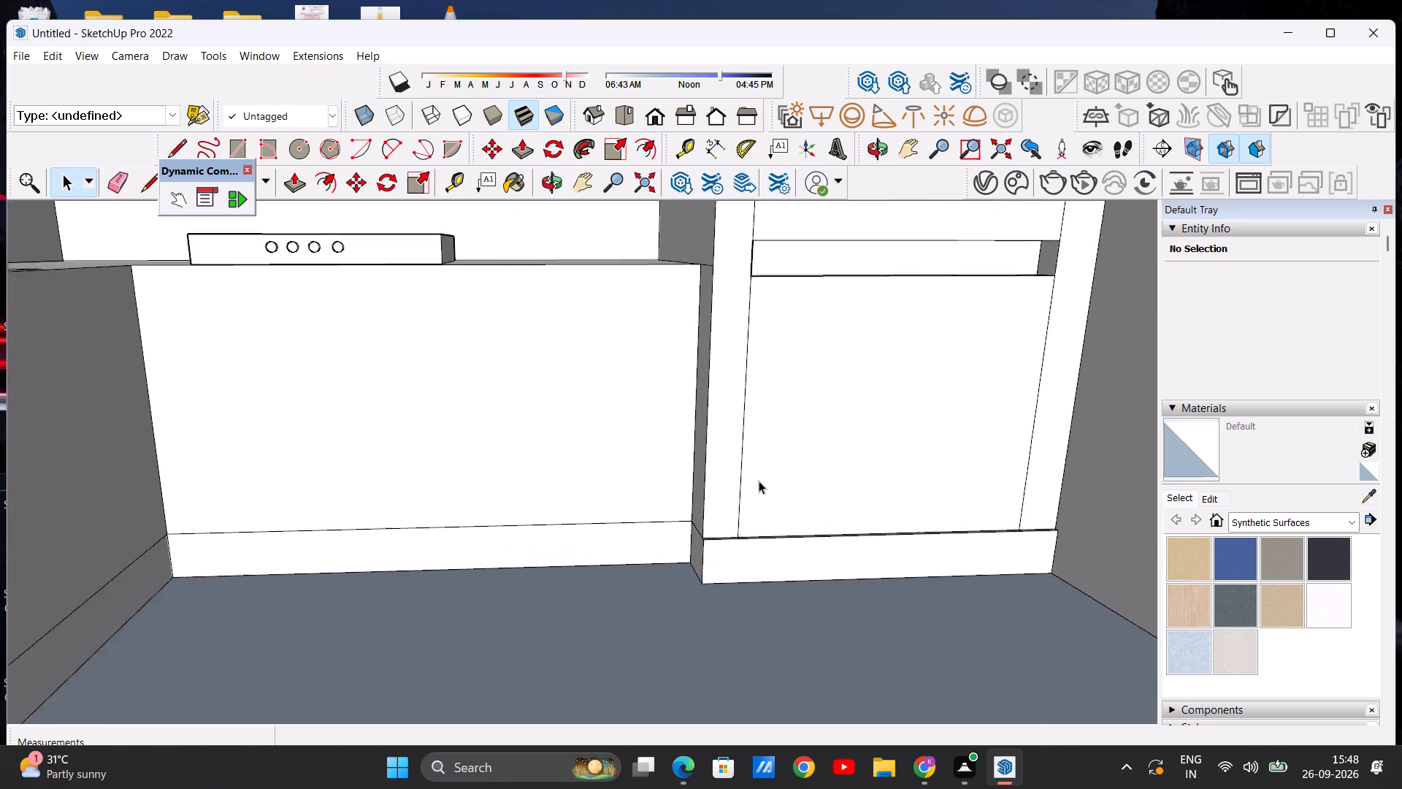
pyautogui.scroll(3, 759, 481)
pyautogui.moveTo(658, 547); pyautogui.dragTo(675, 541, button='middle')
pyautogui.scroll(-9, 670, 541)
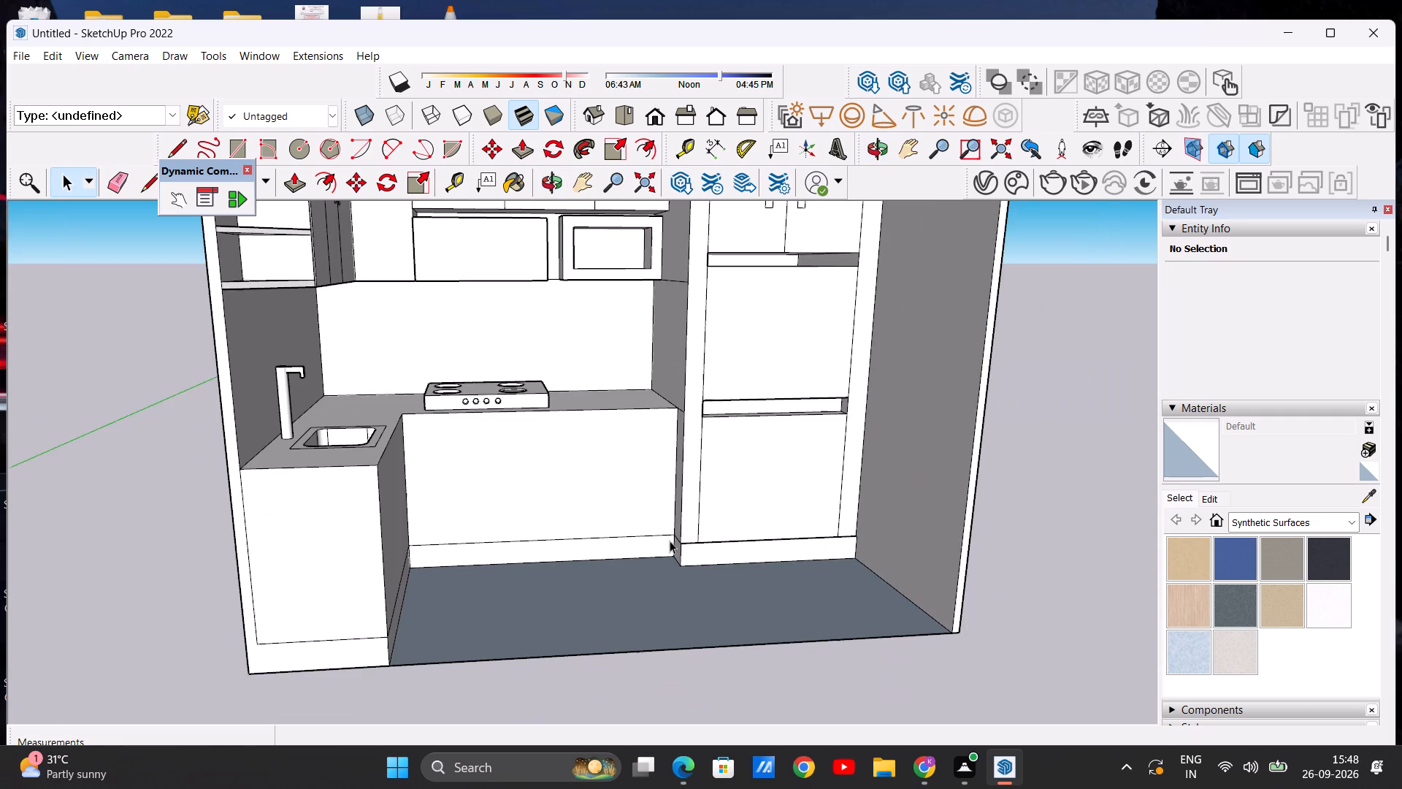
pyautogui.moveTo(670, 589); pyautogui.dragTo(661, 548, button='middle')
pyautogui.scroll(1, 661, 548)
pyautogui.scroll(-8, 643, 573)
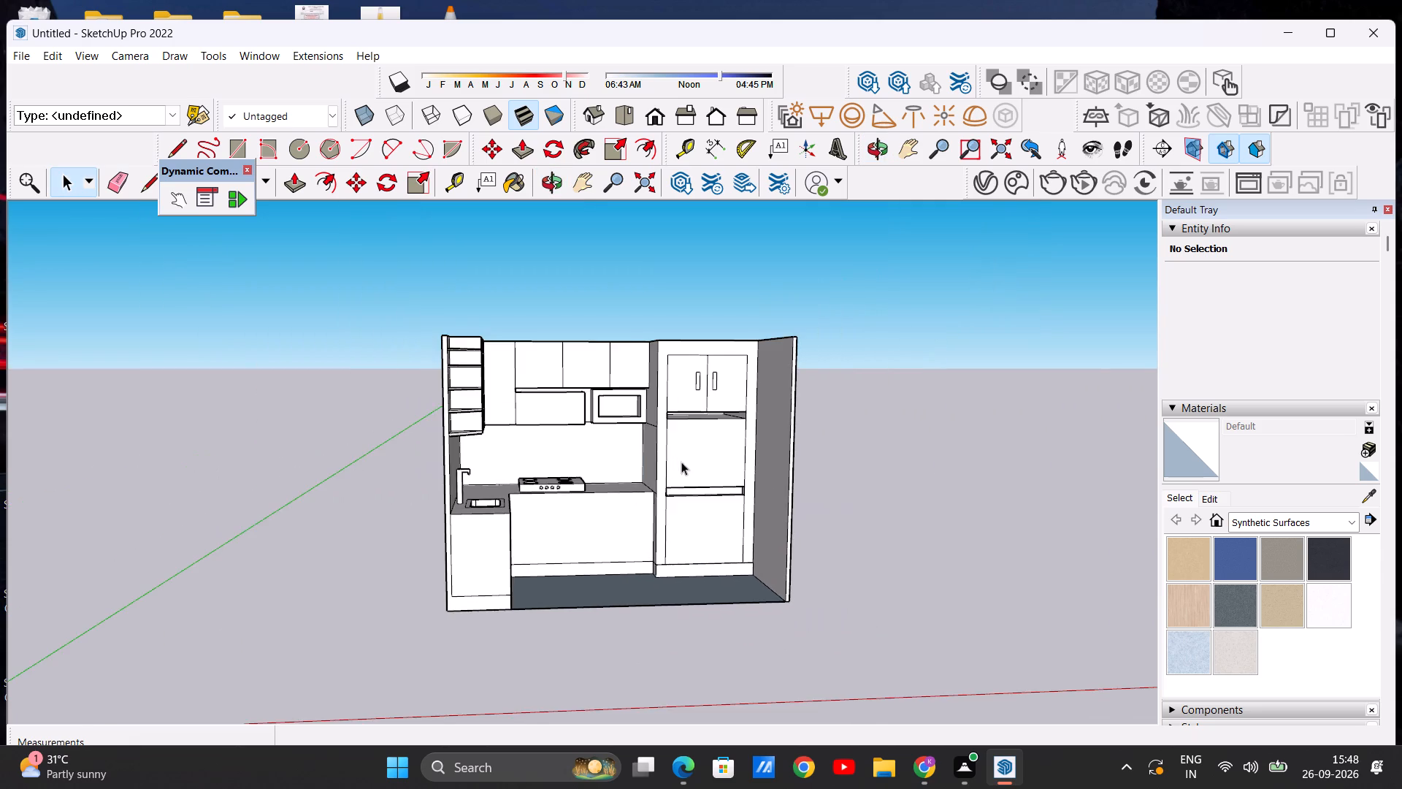
pyautogui.moveTo(679, 462); pyautogui.dragTo(658, 432, button='middle')
pyautogui.scroll(11, 688, 387)
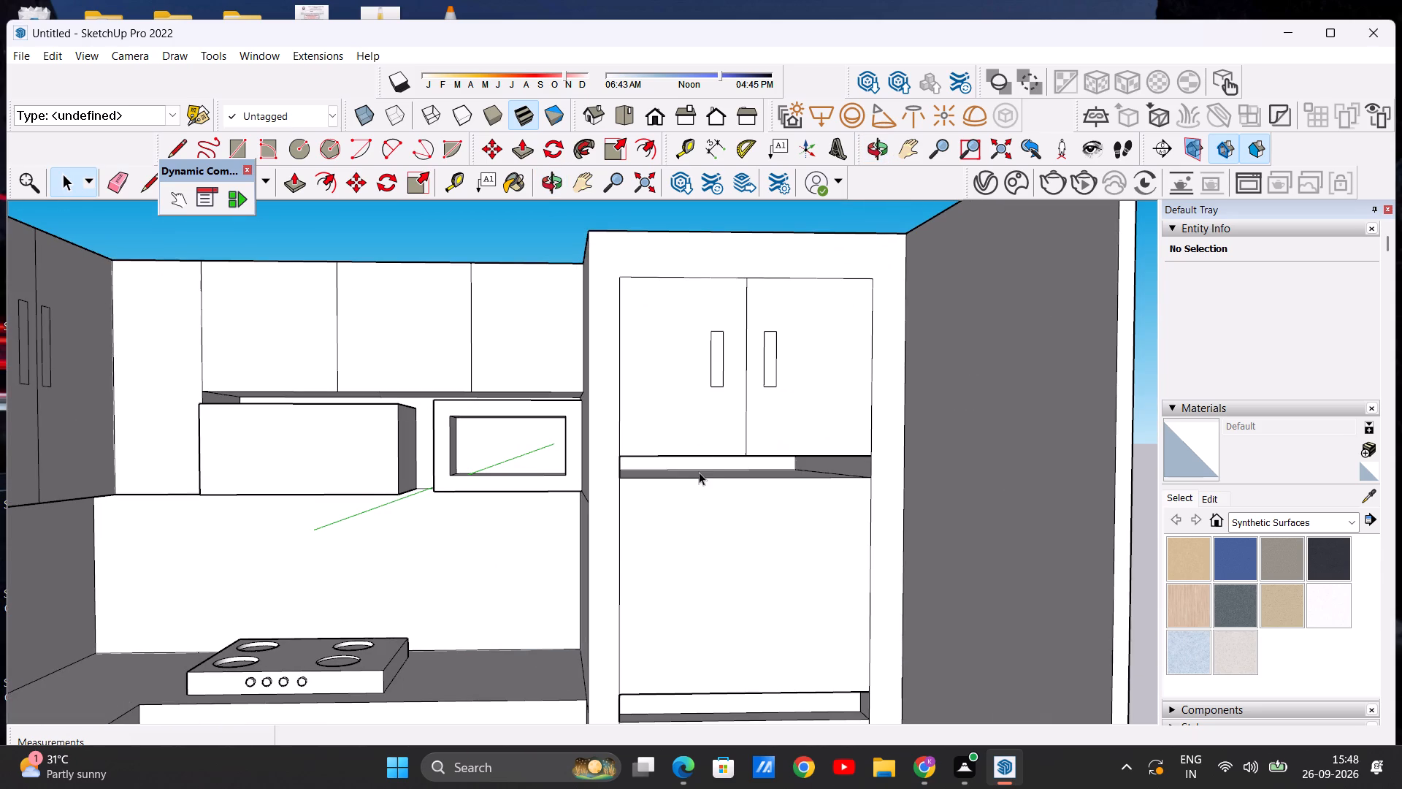
pyautogui.scroll(-2, 712, 452)
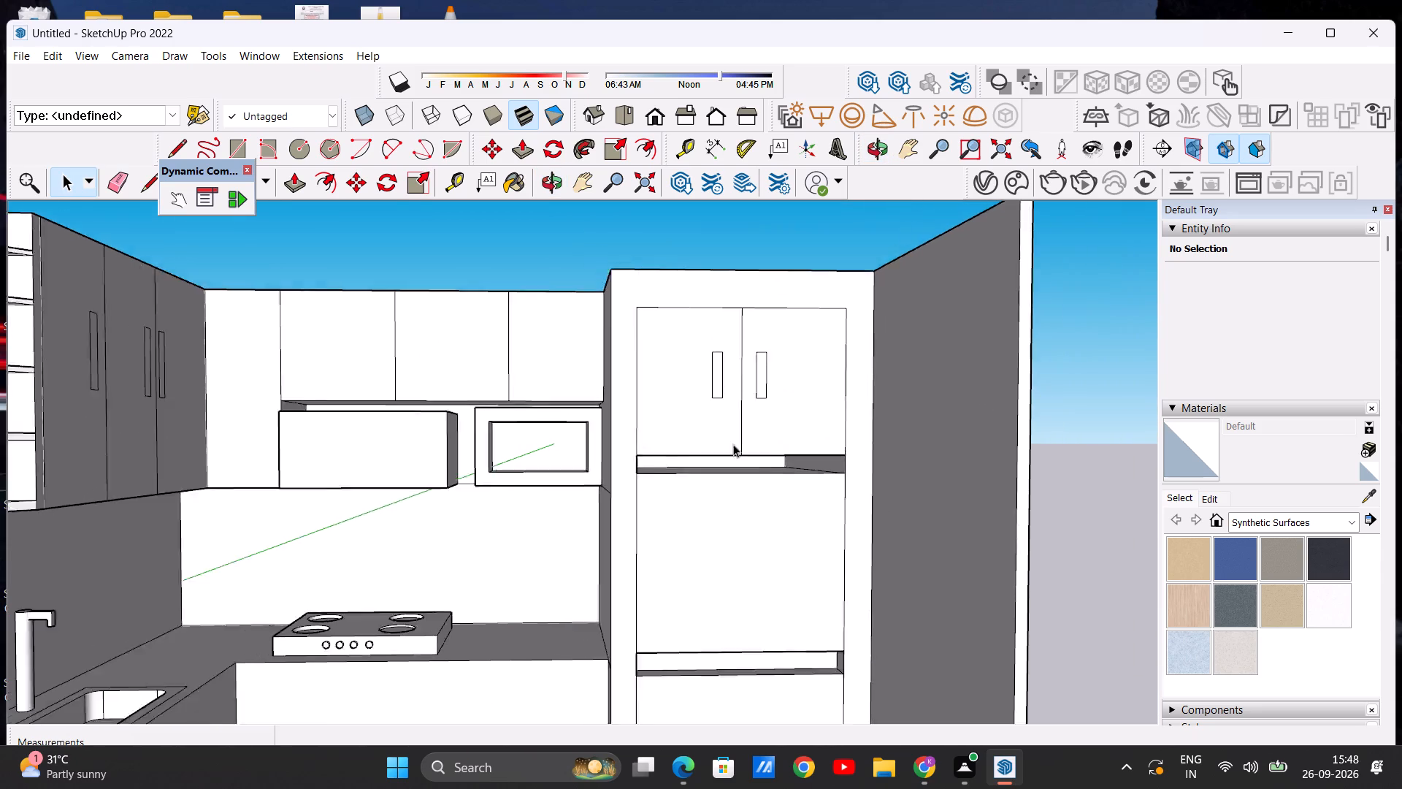
pyautogui.scroll(-12, 733, 444)
pyautogui.moveTo(686, 465); pyautogui.dragTo(649, 520, button='middle')
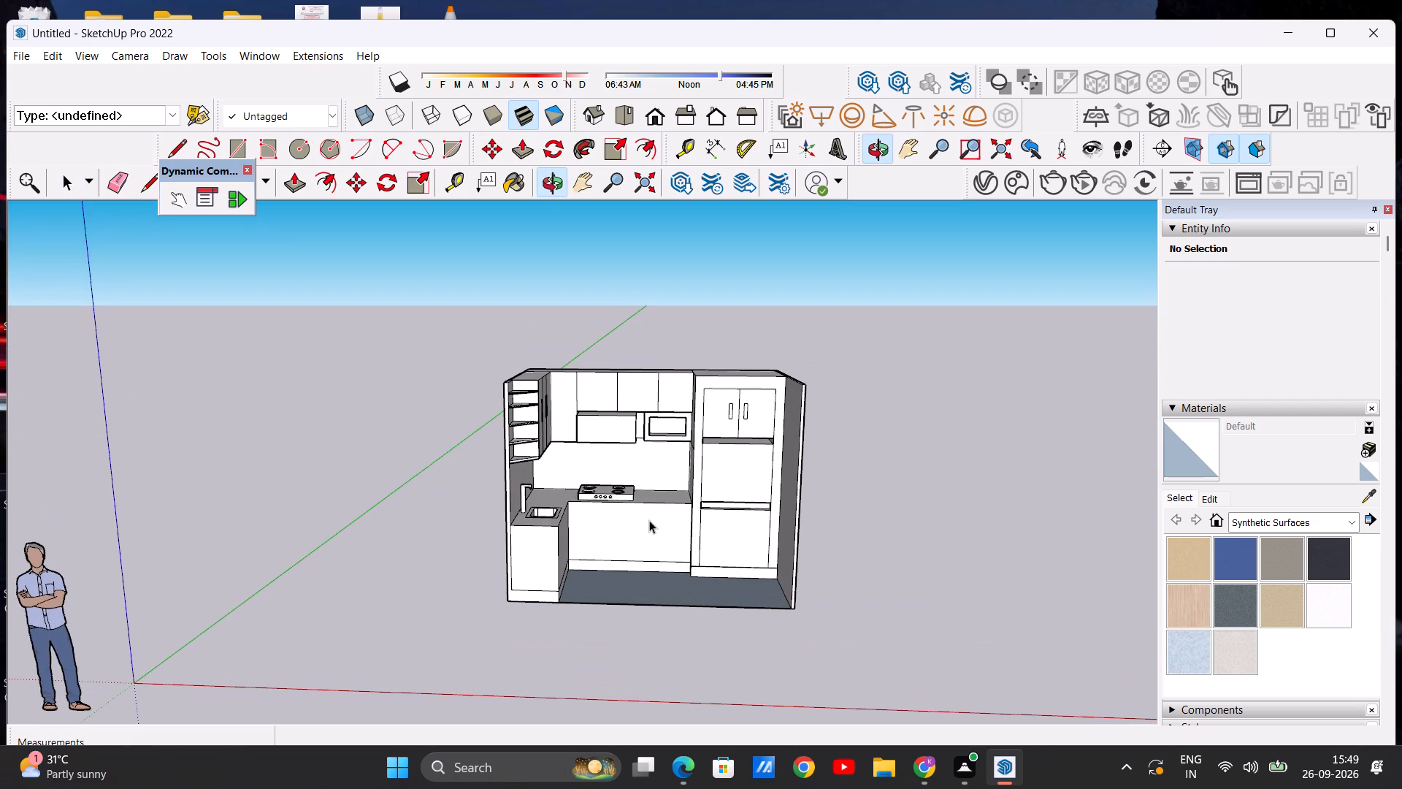
pyautogui.moveTo(553, 550); pyautogui.dragTo(285, 544, button='middle')
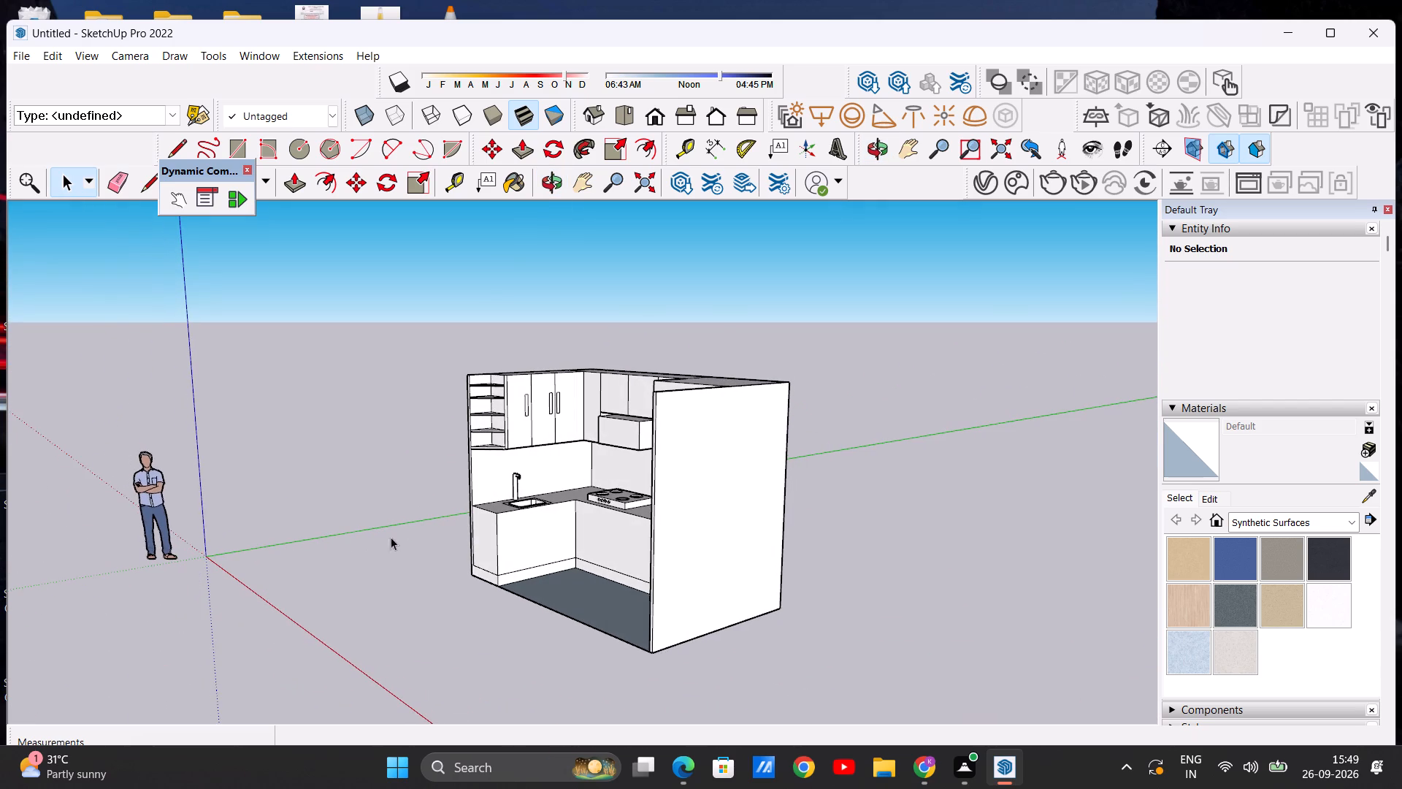
pyautogui.scroll(6, 581, 506)
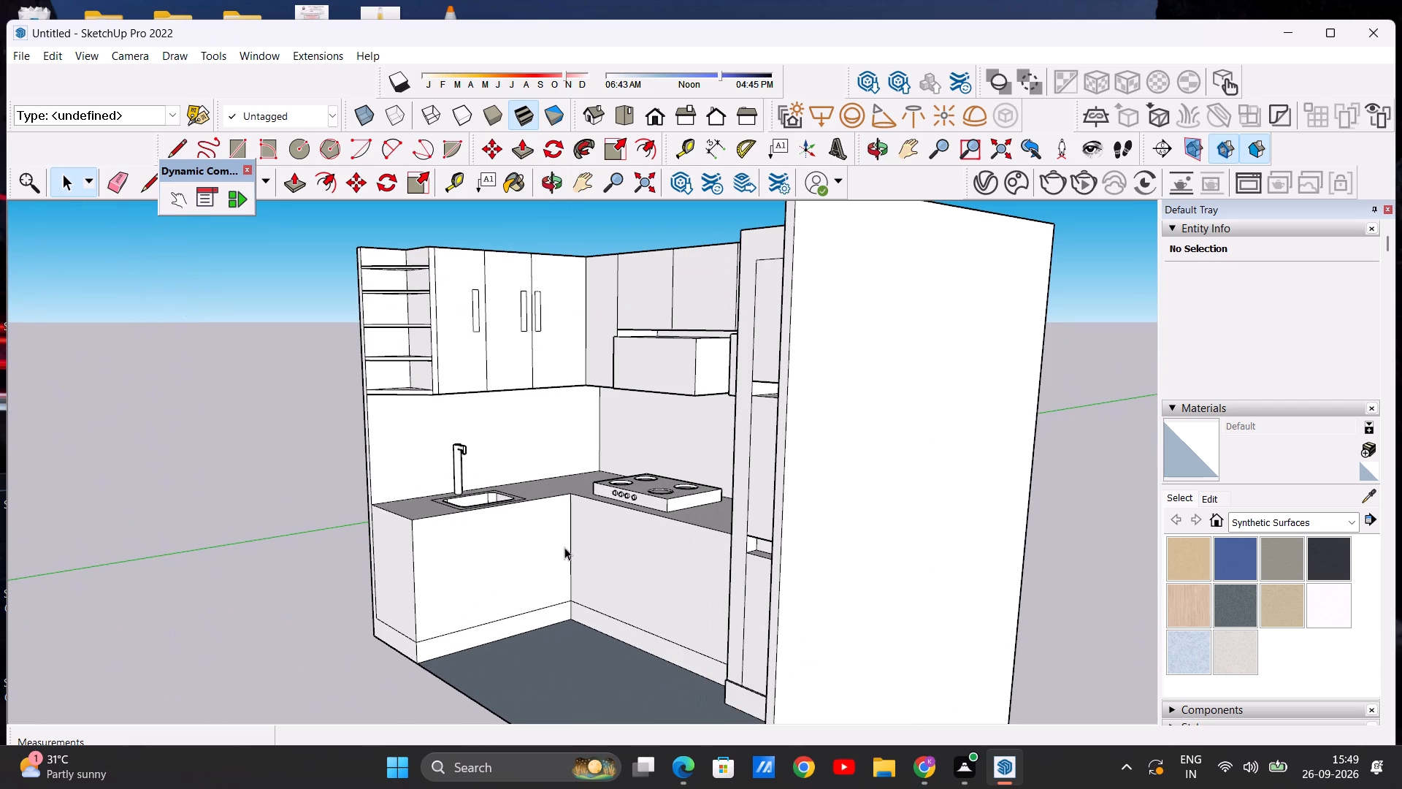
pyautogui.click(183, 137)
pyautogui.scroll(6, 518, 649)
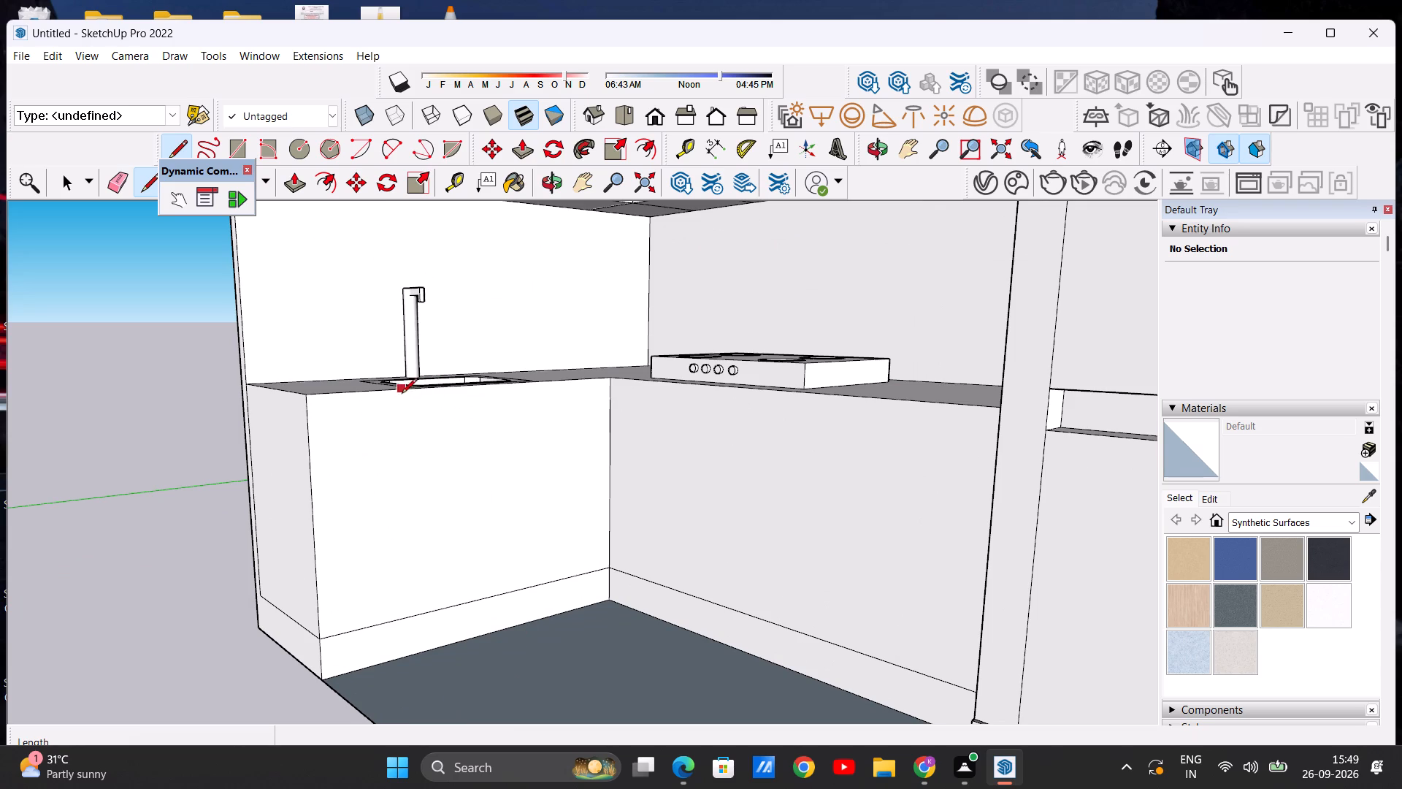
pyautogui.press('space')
# Raise the sink's rectangular rim above the countertop by about 1 3/8" with Push/Pull.
pyautogui.moveTo(418, 458); pyautogui.dragTo(417, 656, button='middle')
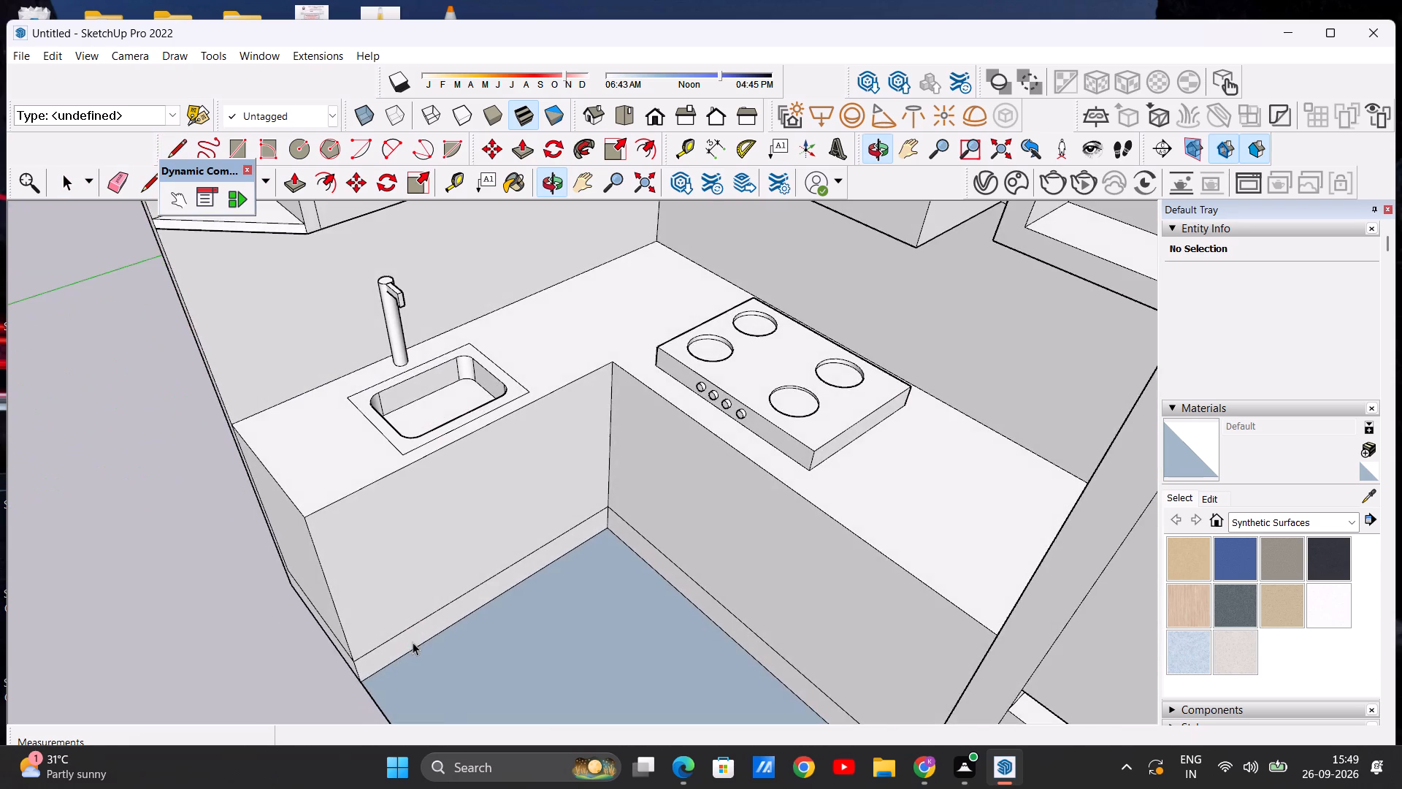
pyautogui.scroll(3, 384, 386)
pyautogui.click(291, 183)
pyautogui.scroll(6, 428, 464)
pyautogui.click(394, 465)
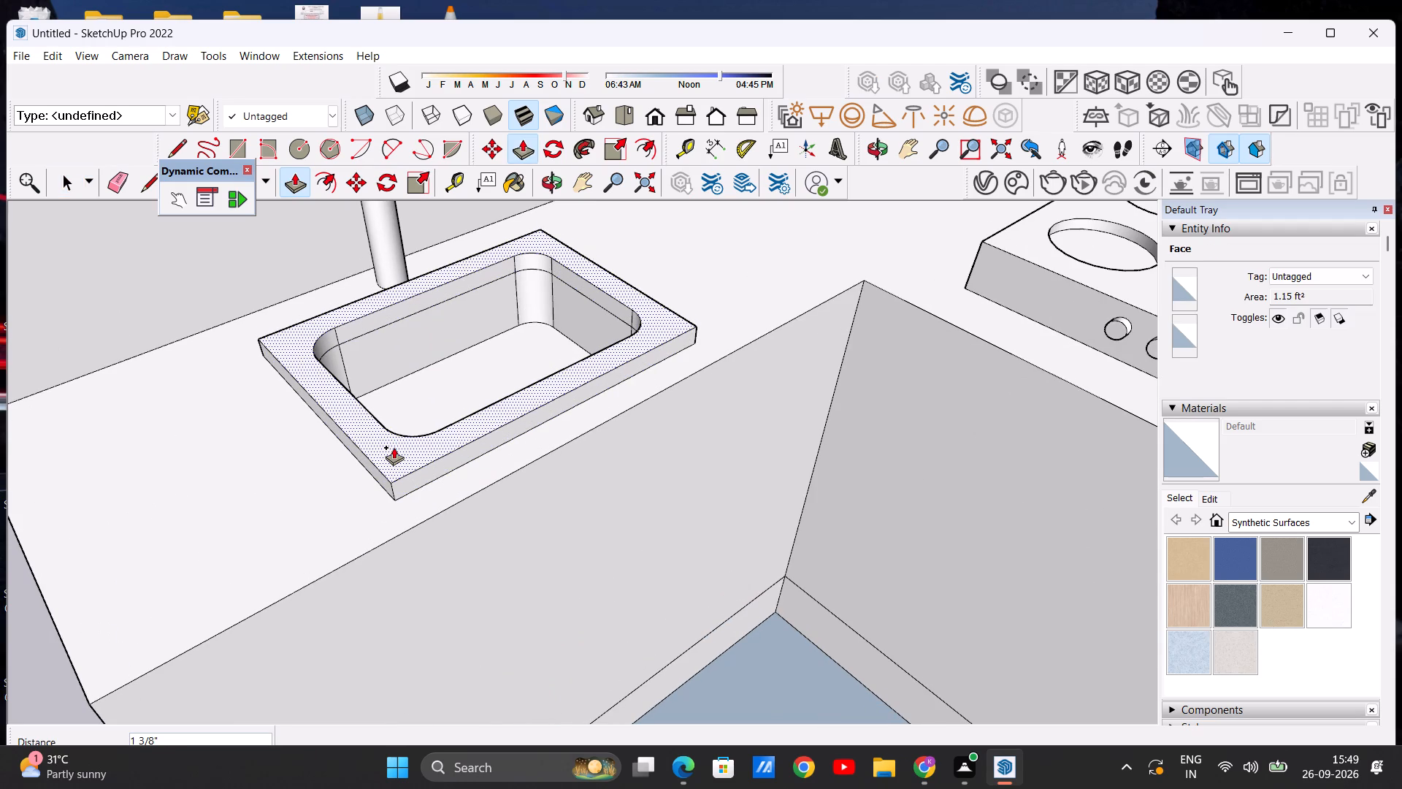
pyautogui.click(394, 447)
pyautogui.press('space')
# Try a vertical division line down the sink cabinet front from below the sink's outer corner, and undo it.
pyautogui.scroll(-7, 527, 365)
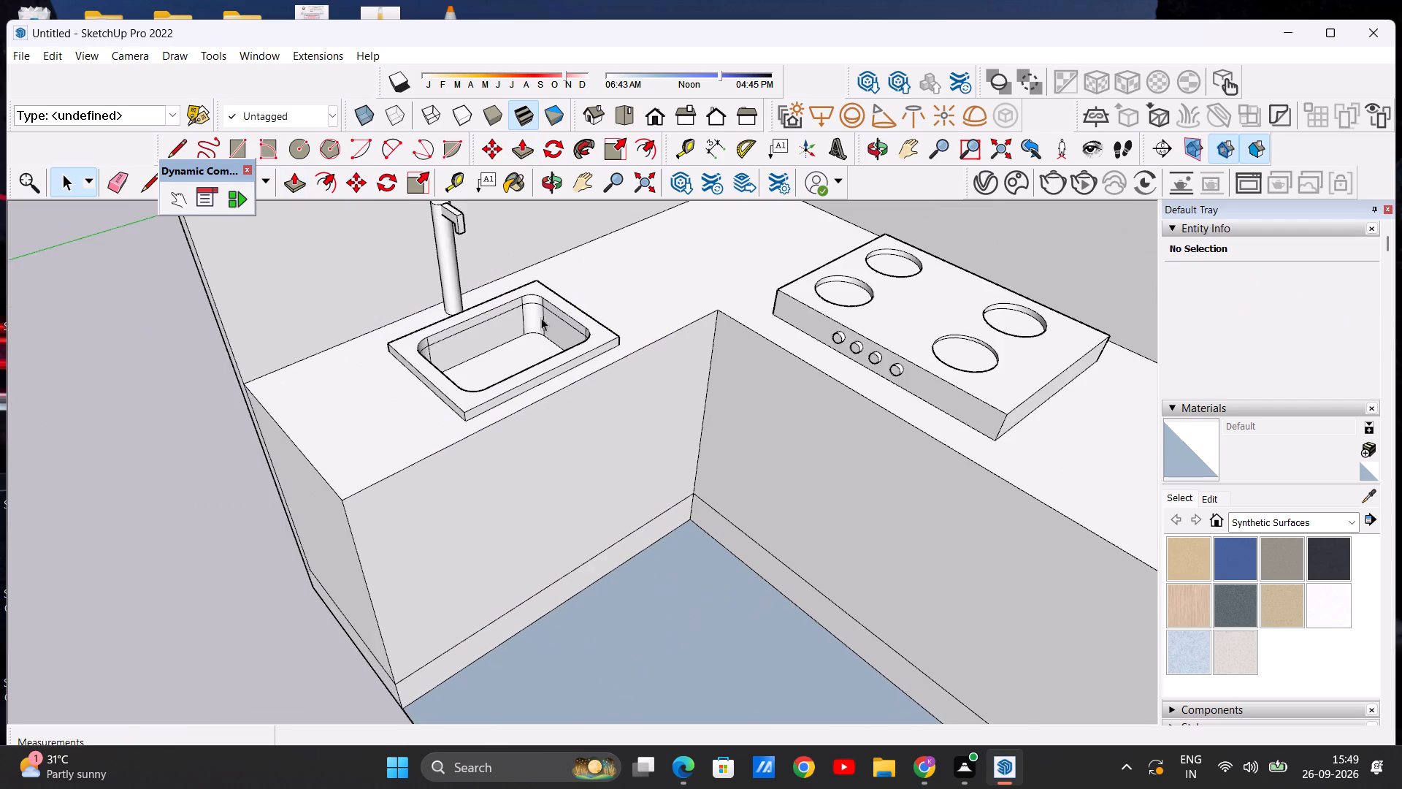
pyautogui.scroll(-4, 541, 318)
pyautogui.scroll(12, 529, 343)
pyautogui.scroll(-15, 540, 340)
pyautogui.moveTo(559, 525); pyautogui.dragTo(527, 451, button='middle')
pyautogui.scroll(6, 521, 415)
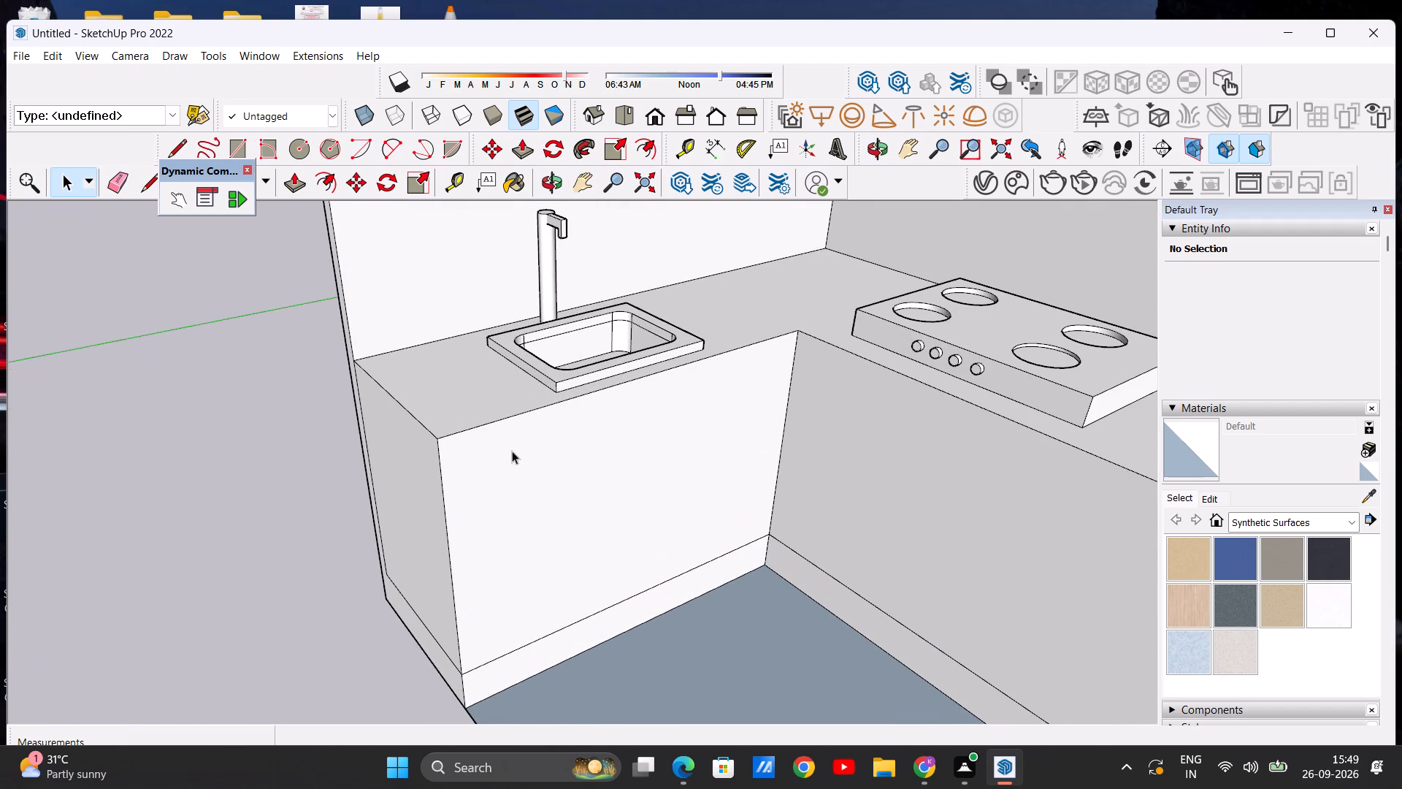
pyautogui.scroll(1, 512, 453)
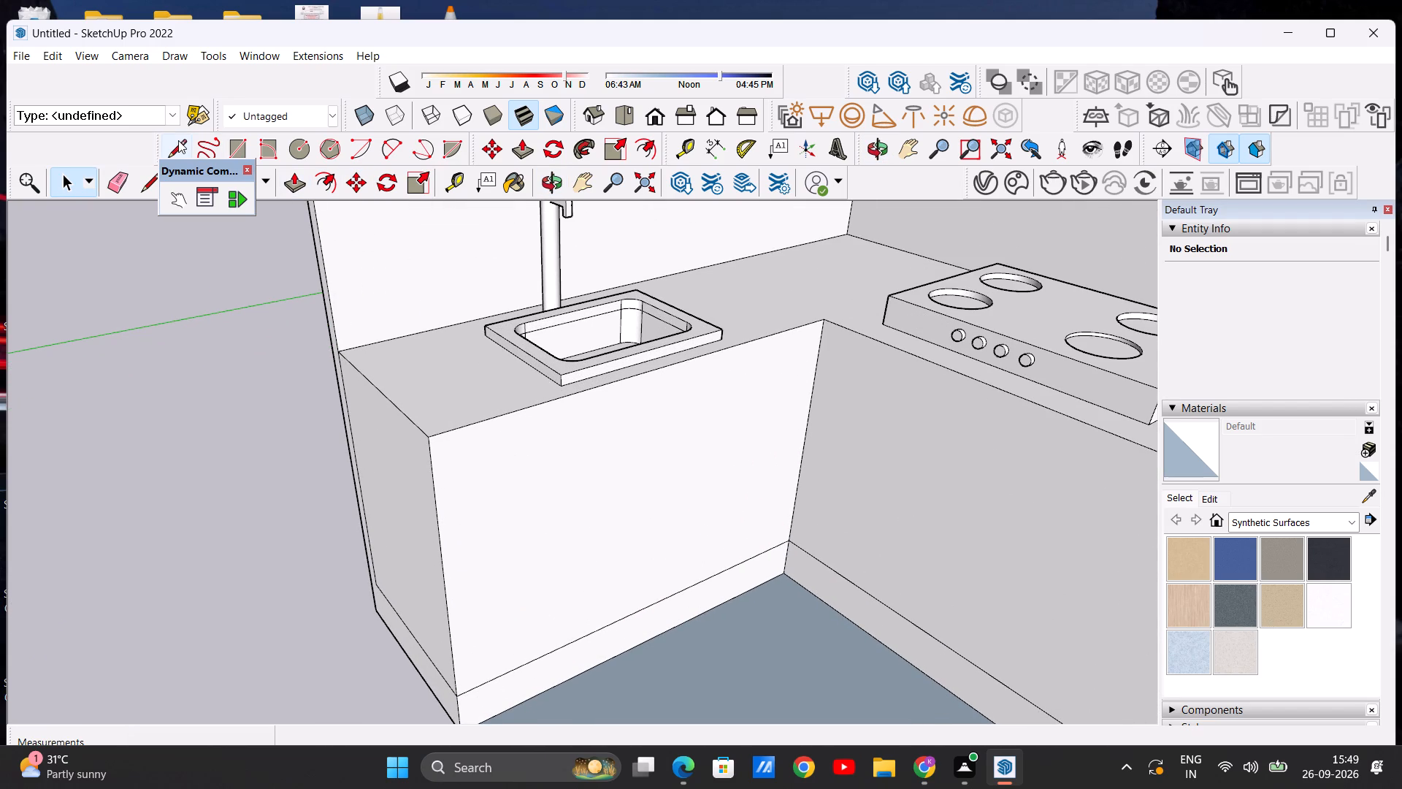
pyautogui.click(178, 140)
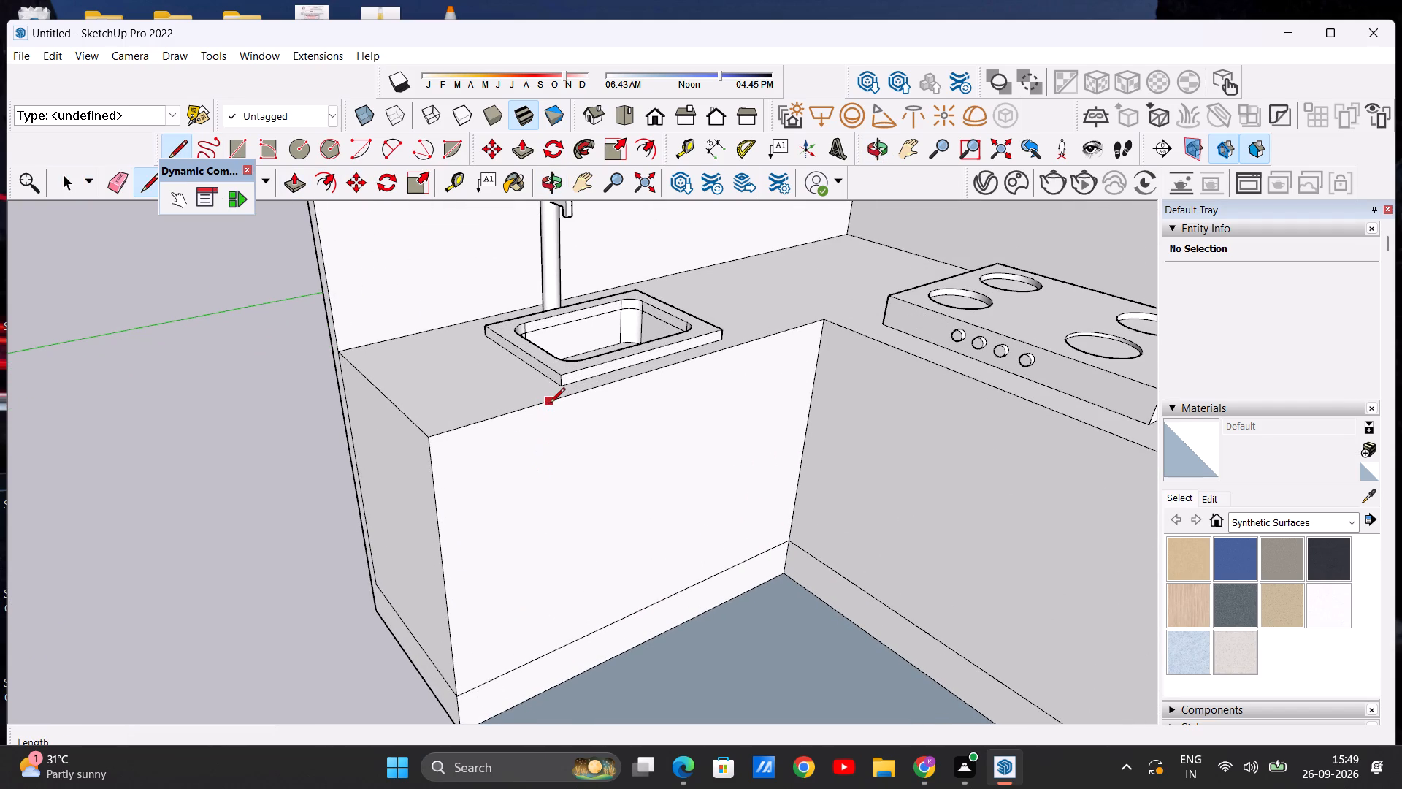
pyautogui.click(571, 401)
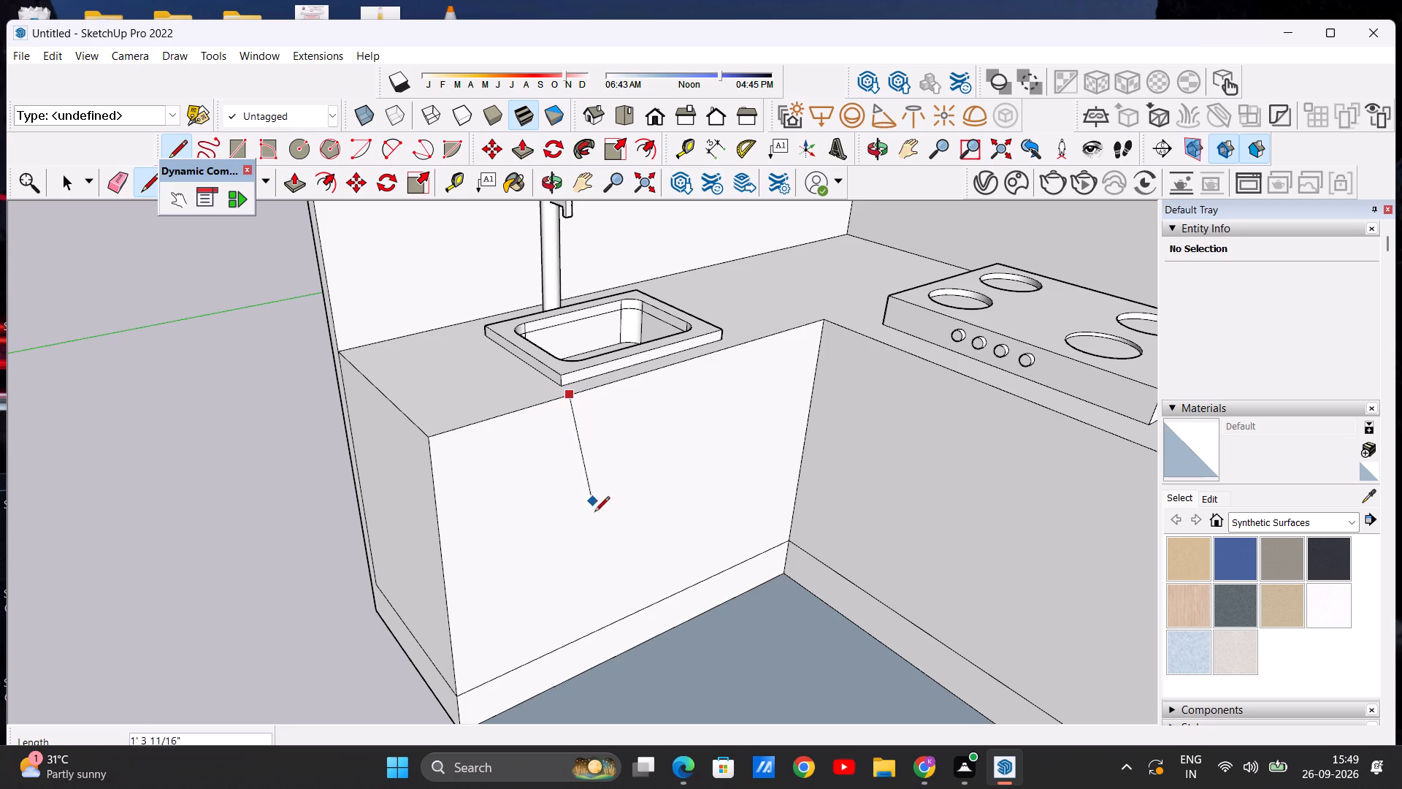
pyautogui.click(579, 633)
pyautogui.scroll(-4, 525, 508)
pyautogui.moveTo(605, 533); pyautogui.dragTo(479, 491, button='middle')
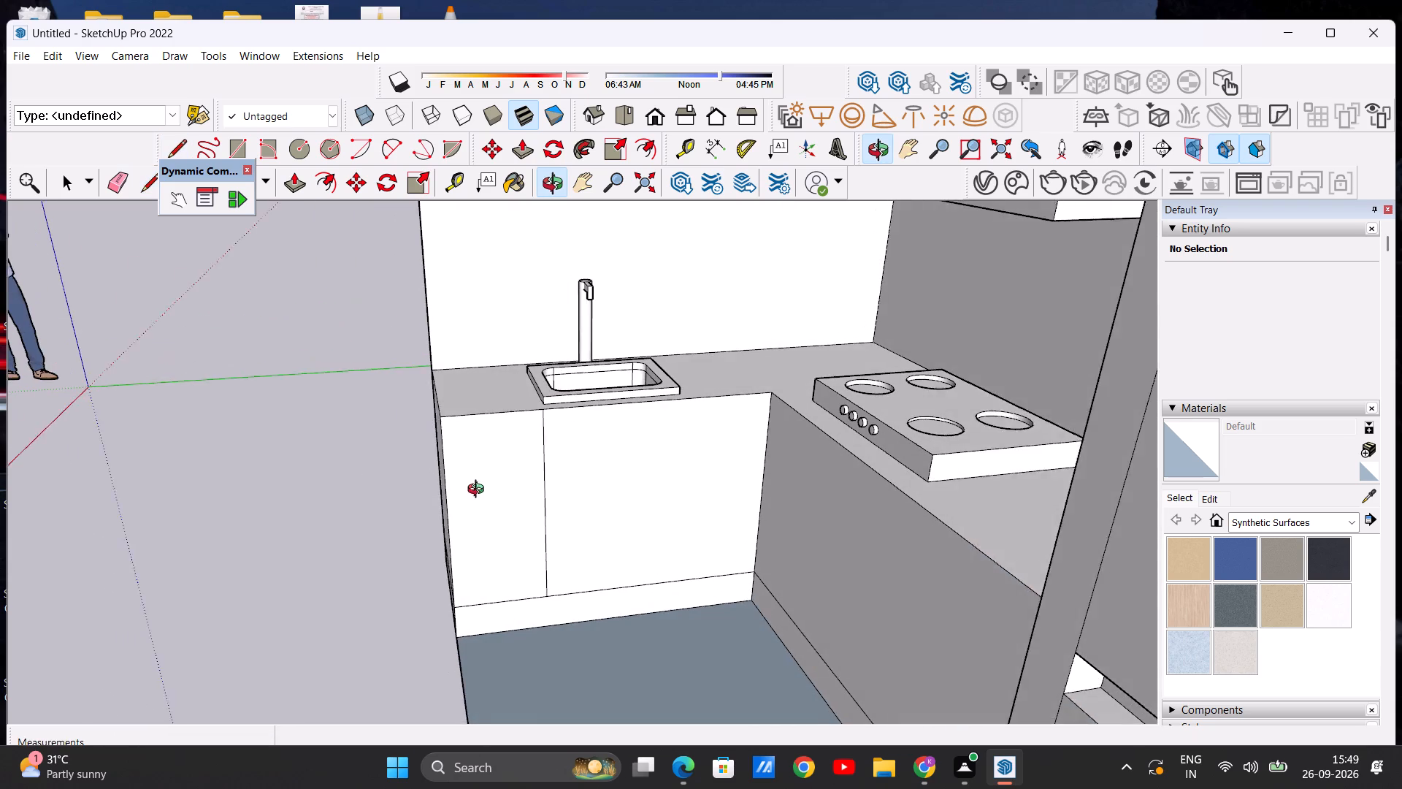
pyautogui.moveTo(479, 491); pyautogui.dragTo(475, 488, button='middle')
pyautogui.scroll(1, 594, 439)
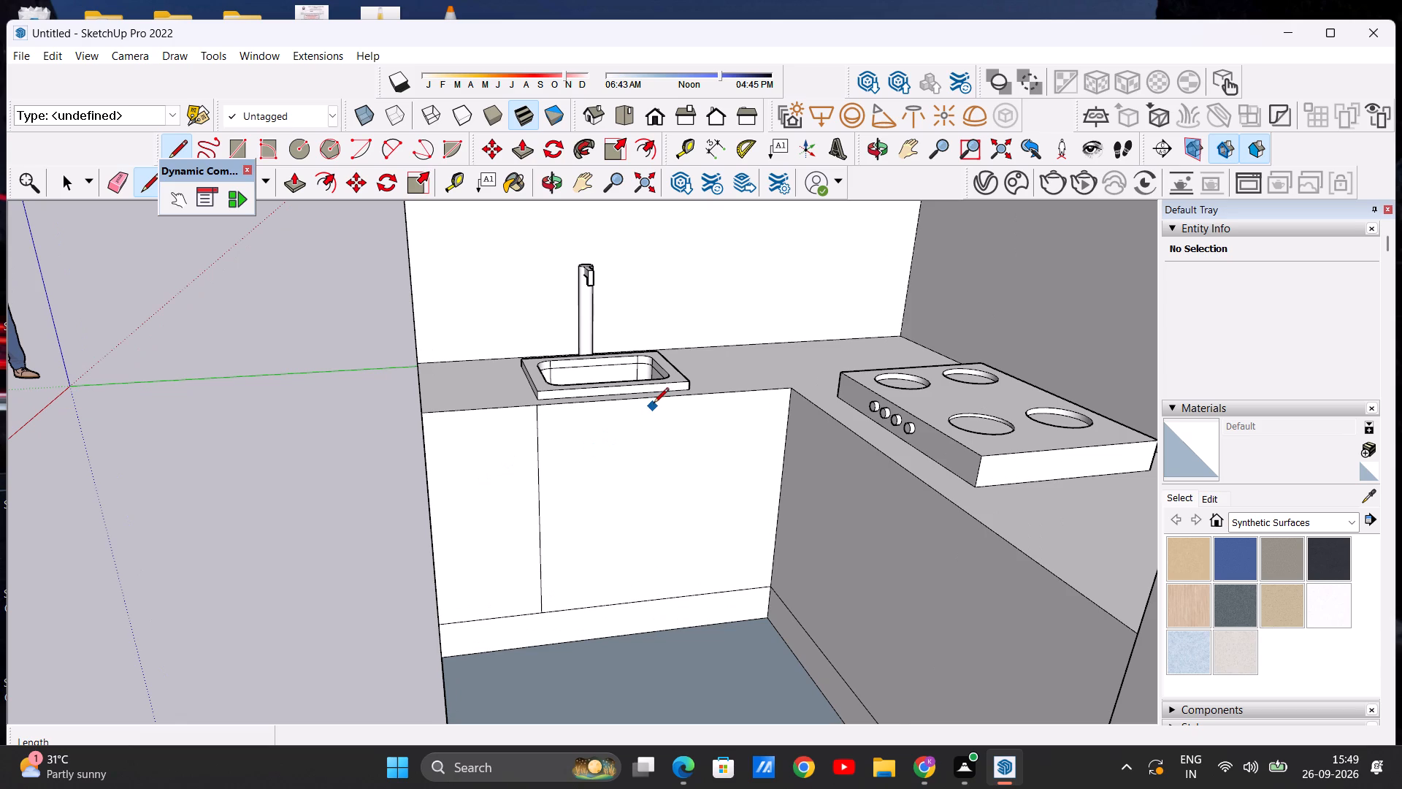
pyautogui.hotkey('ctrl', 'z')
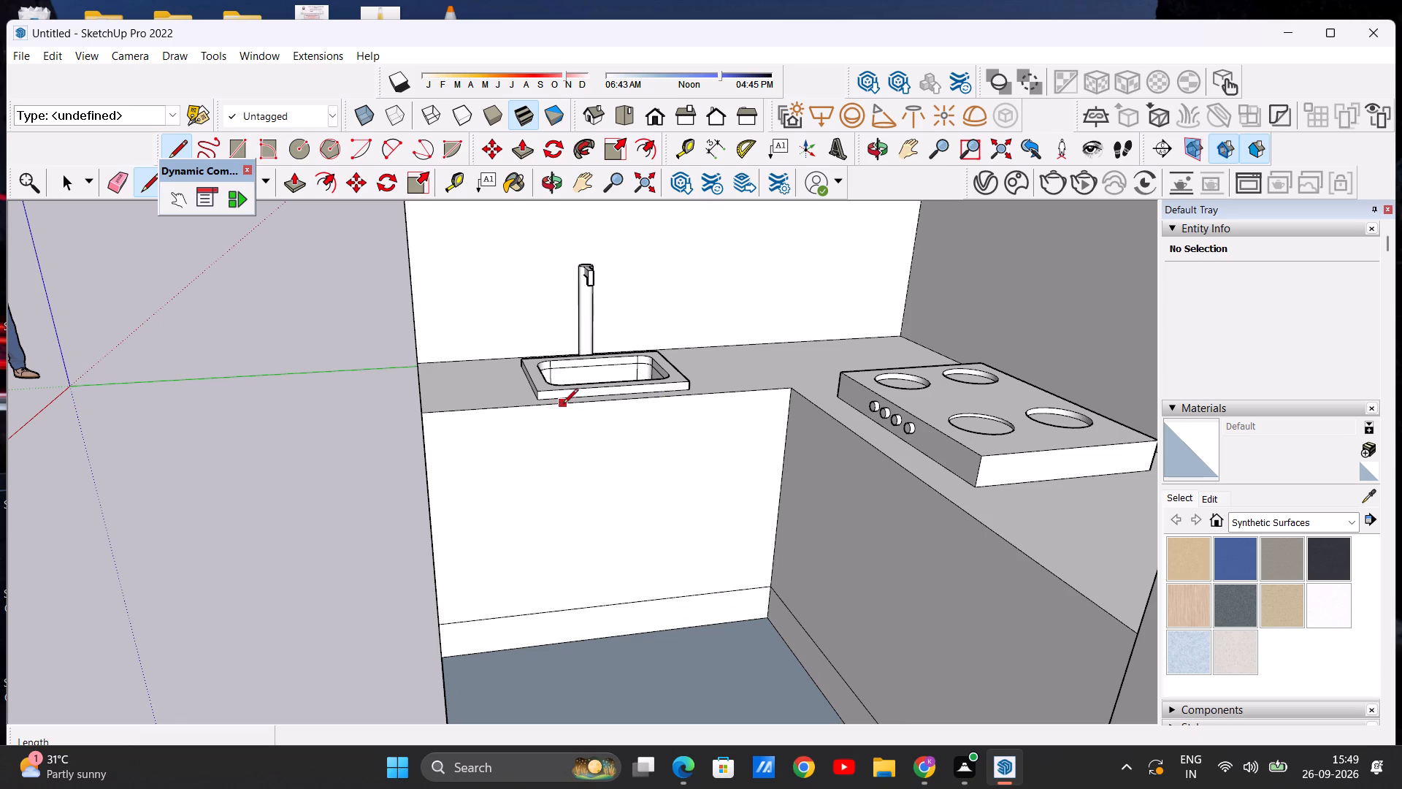
# Draw two vertical lines, each about 3' long, from countertop to plinth, dividing the sink cabinet front into three doors.
pyautogui.click(566, 407)
pyautogui.click(563, 613)
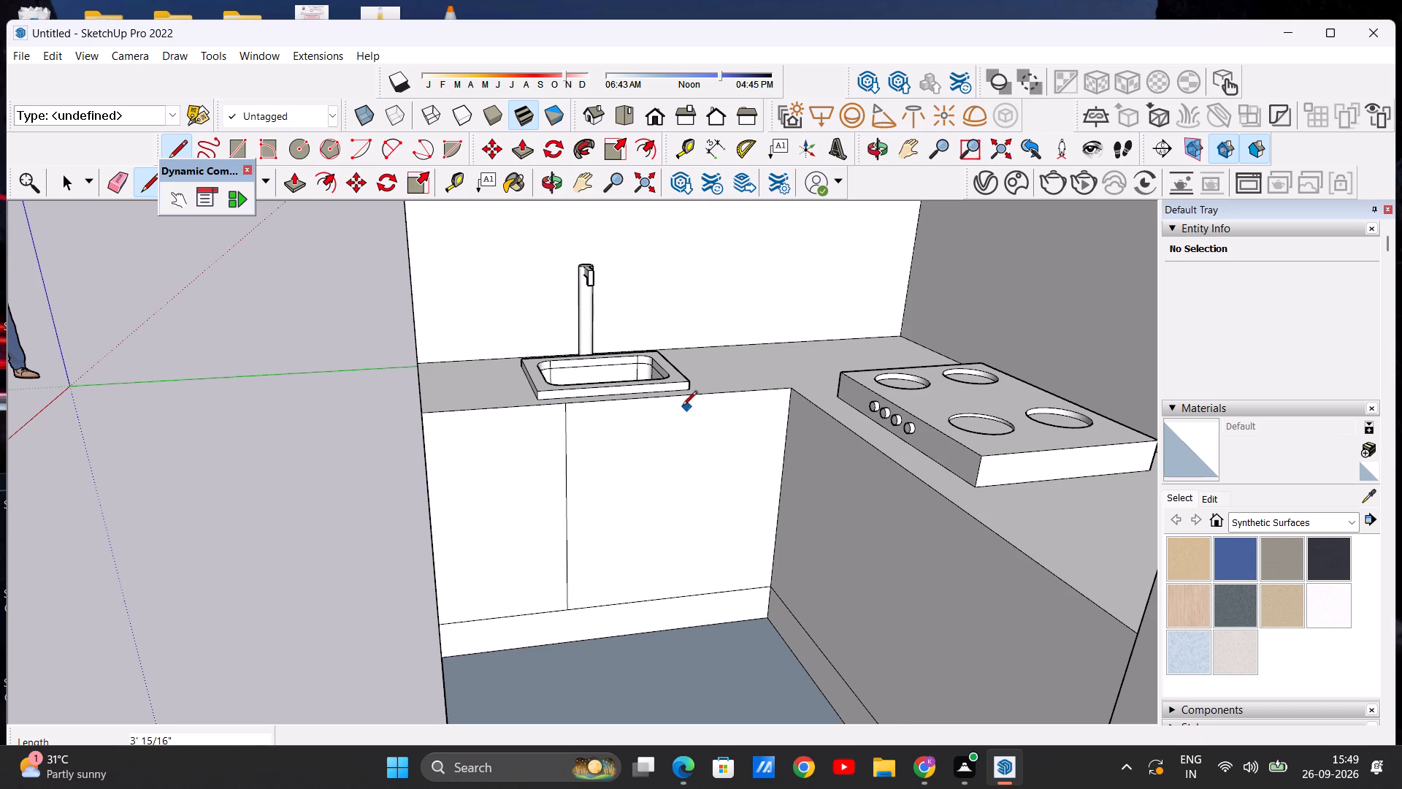
pyautogui.click(675, 400)
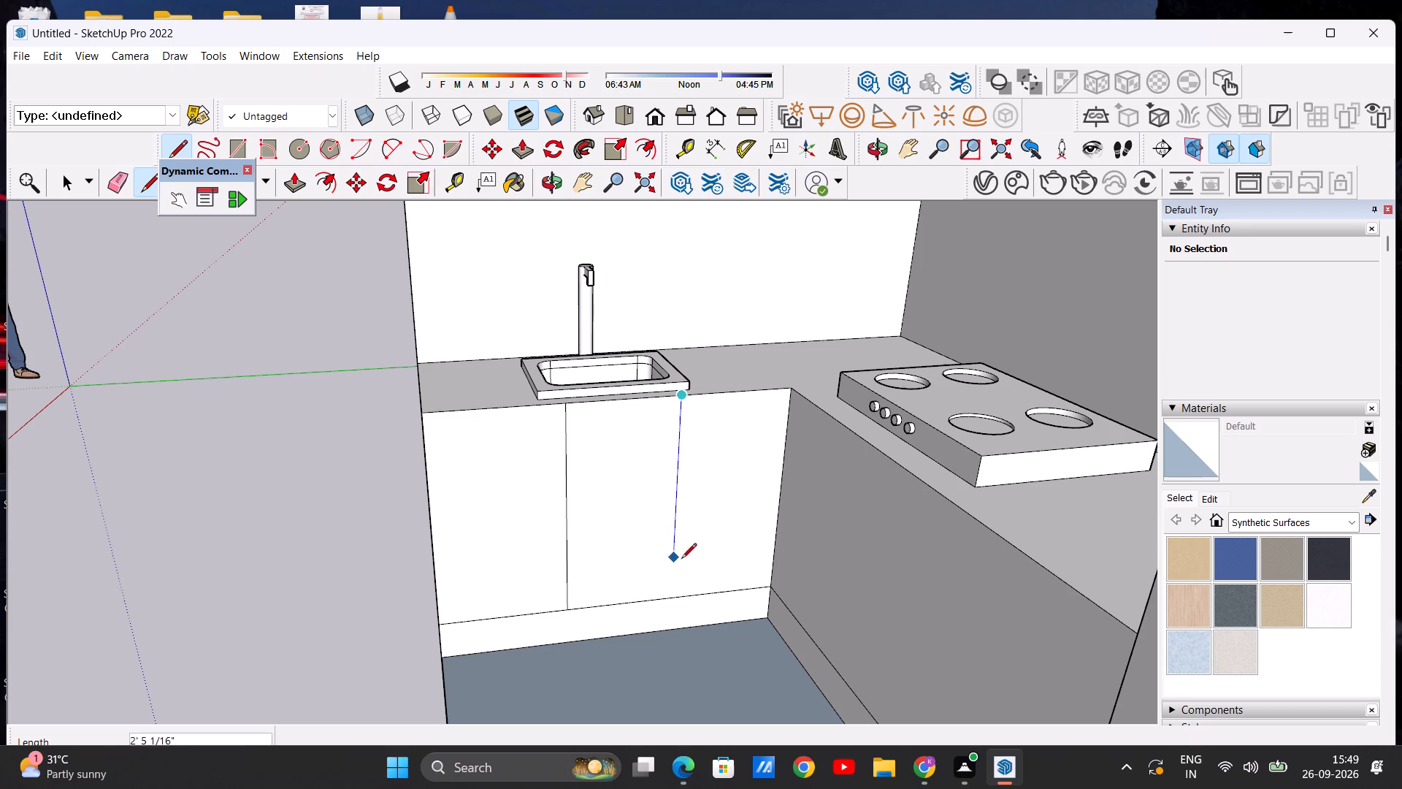
pyautogui.click(670, 595)
pyautogui.press('space')
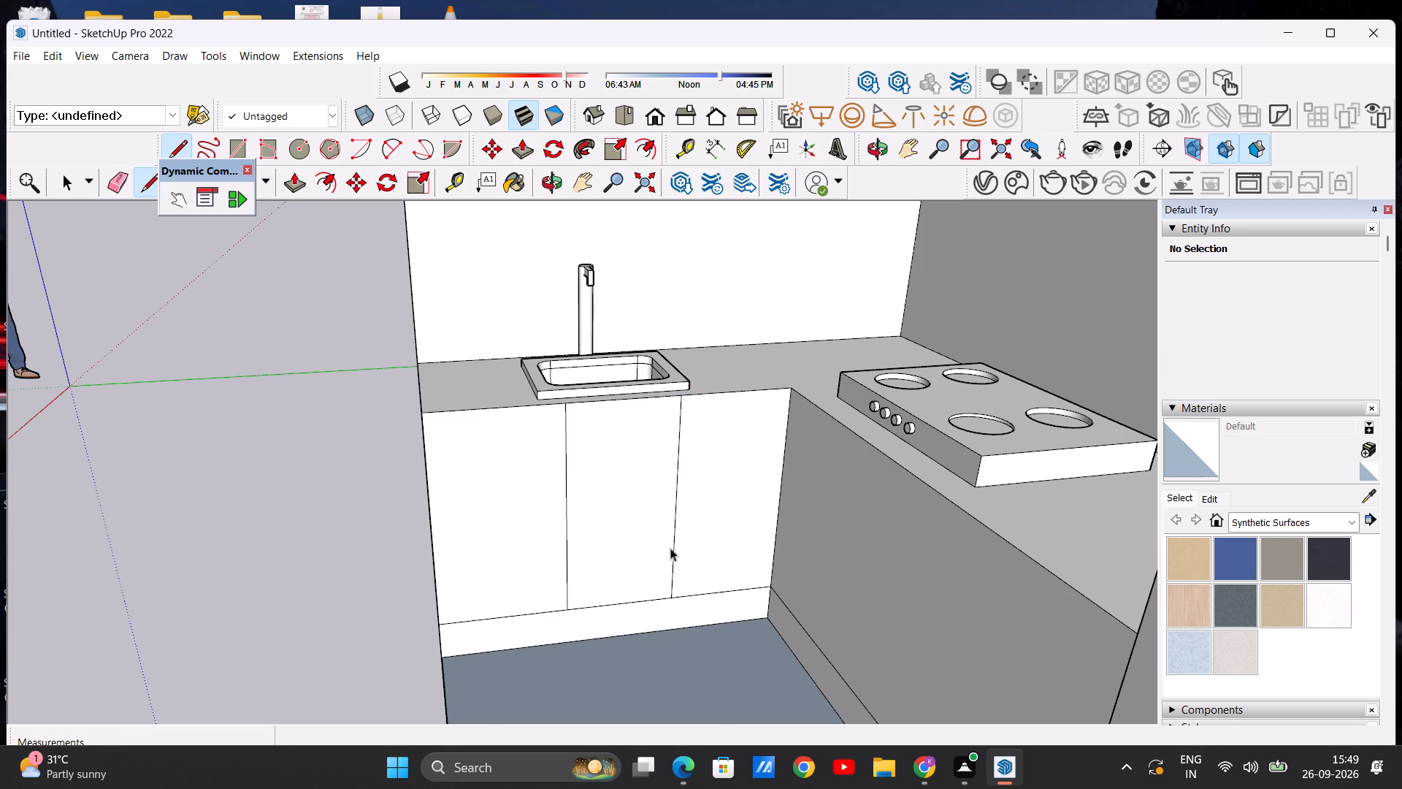
# Draw a vertical handle rectangle, about 8 7/8" by 1 5/16", on the middle sink cabinet door near its hob-side edge.
pyautogui.scroll(-2, 634, 472)
pyautogui.moveTo(602, 549); pyautogui.dragTo(659, 507, button='middle')
pyautogui.scroll(4, 655, 492)
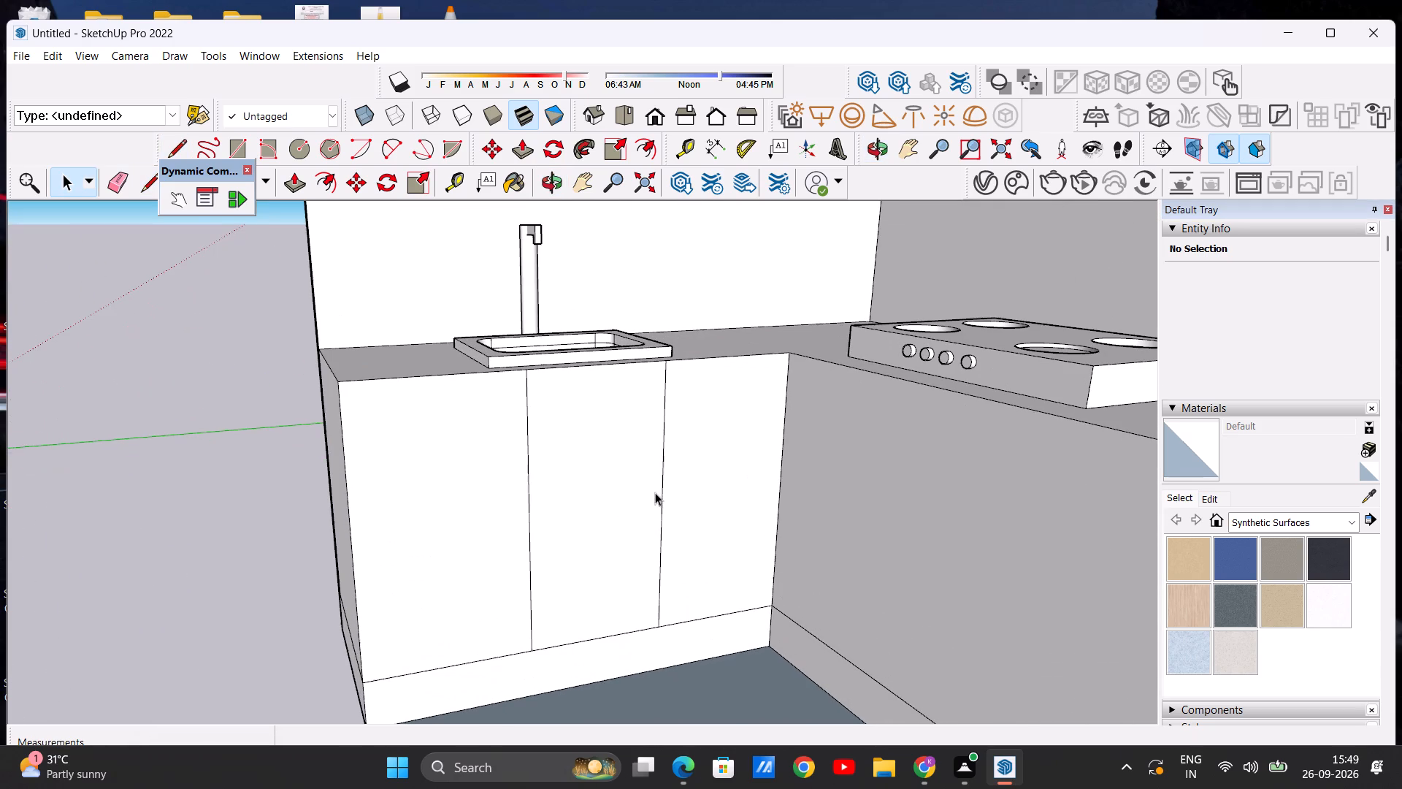
pyautogui.click(233, 151)
pyautogui.scroll(2, 604, 447)
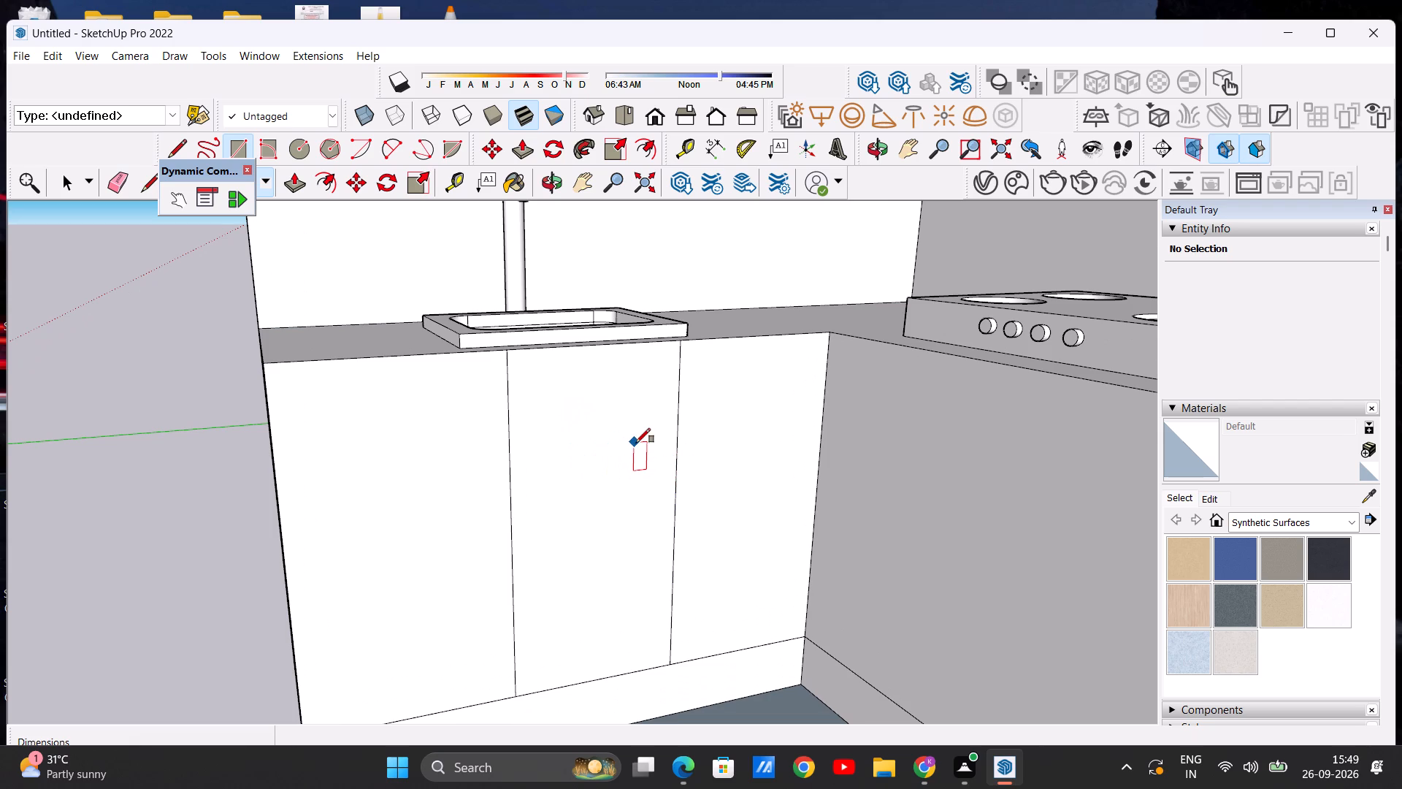
pyautogui.click(640, 457)
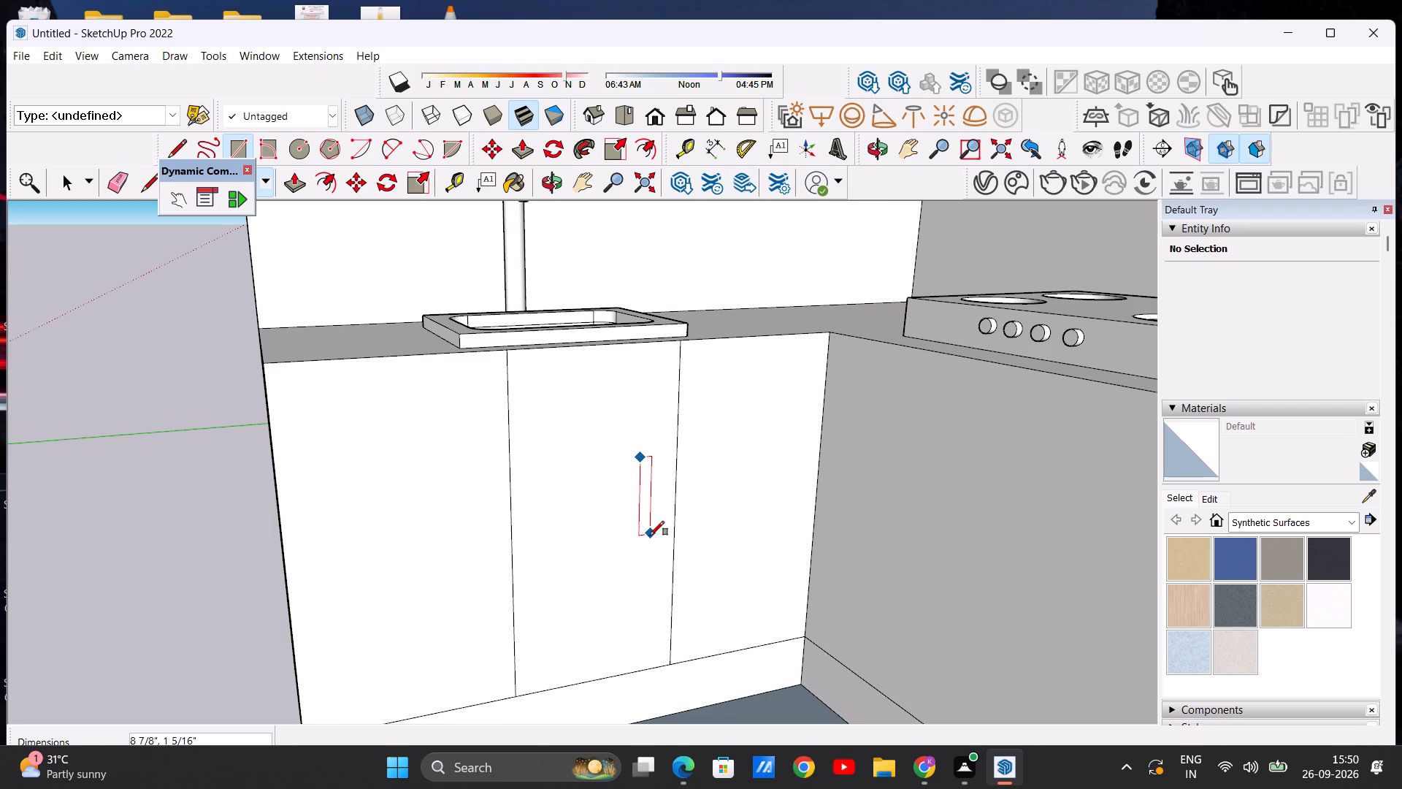
pyautogui.click(652, 535)
pyautogui.press('space')
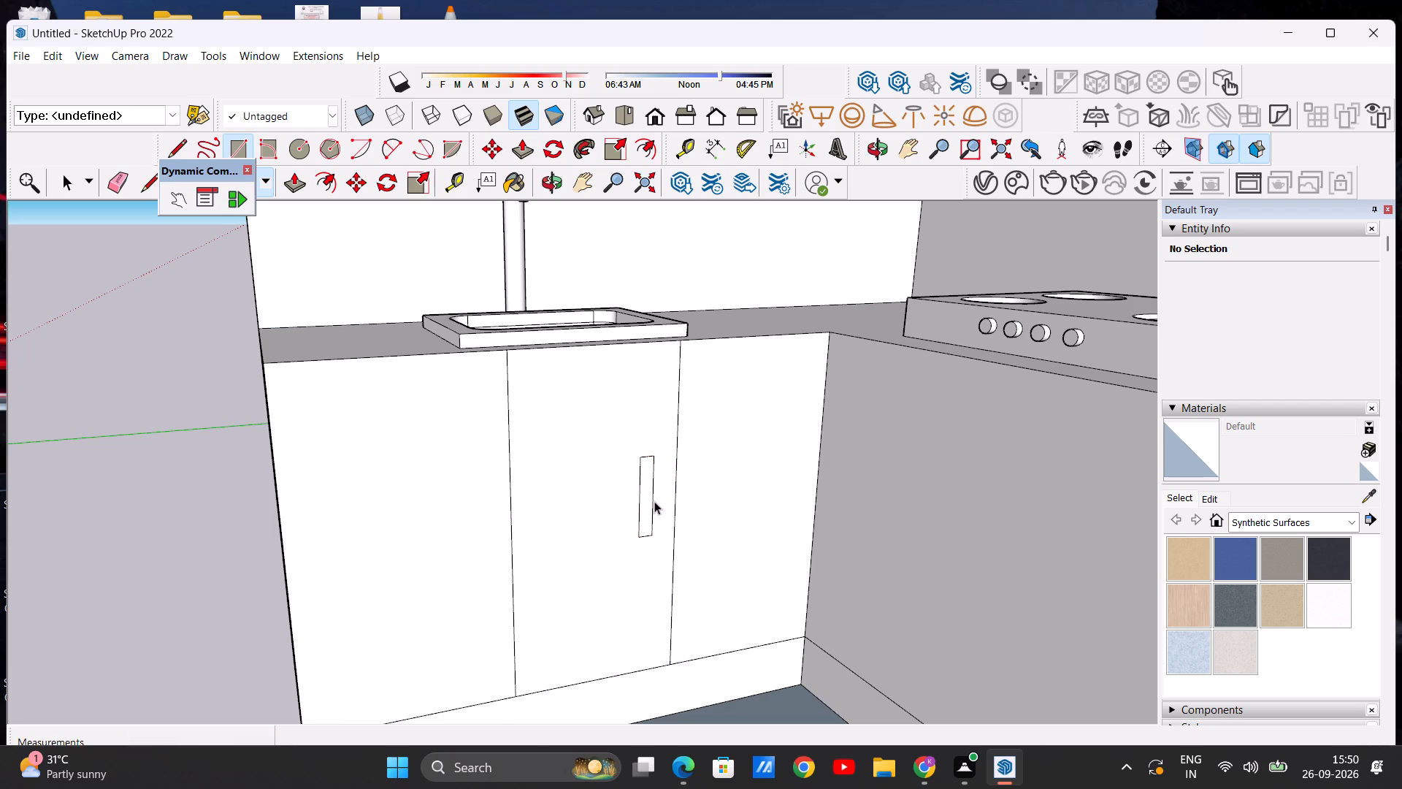
# Copy the middle sink cabinet door's handle rectangle about 7 7/16" across onto the adjacent corner door.
pyautogui.doubleClick(650, 505)
pyautogui.click(358, 191)
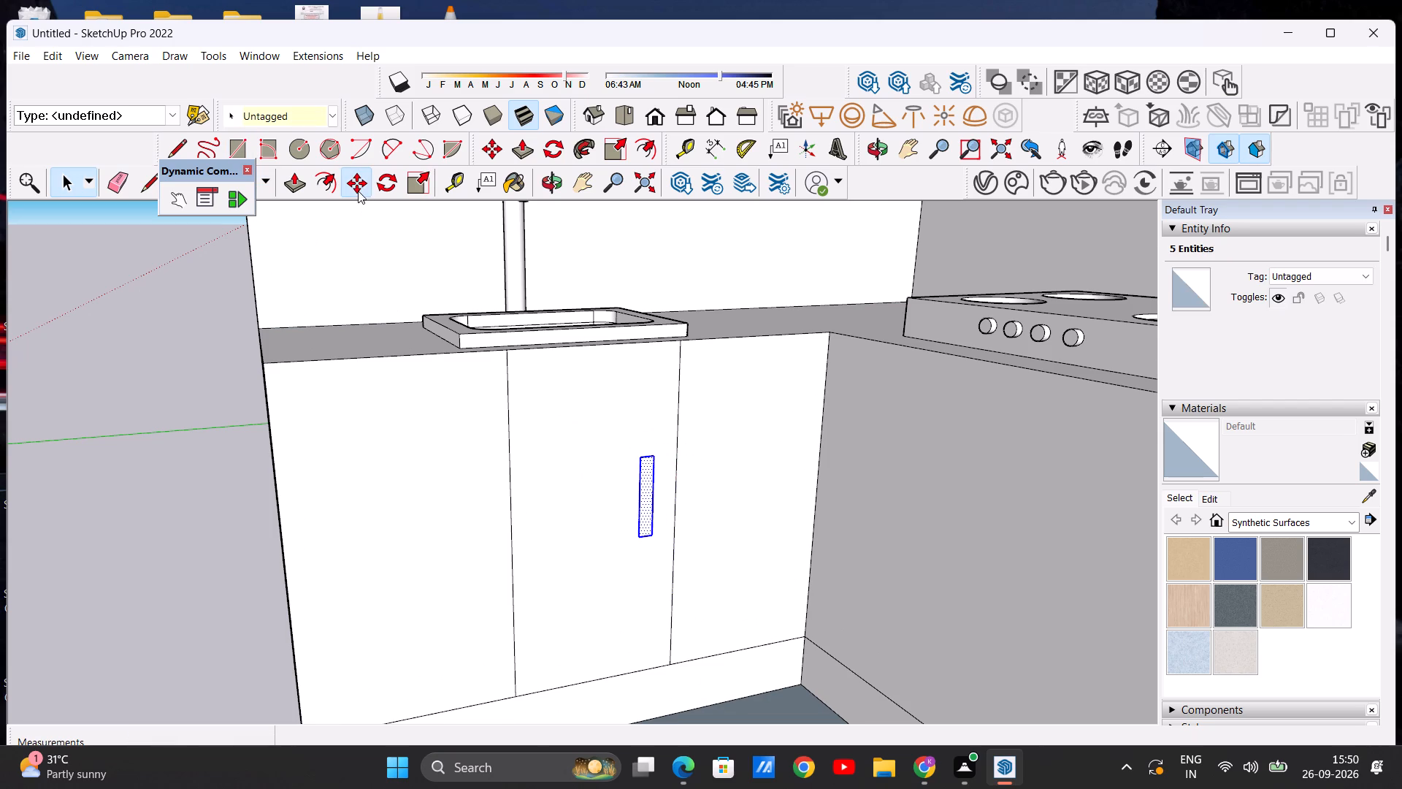
pyautogui.click(654, 453)
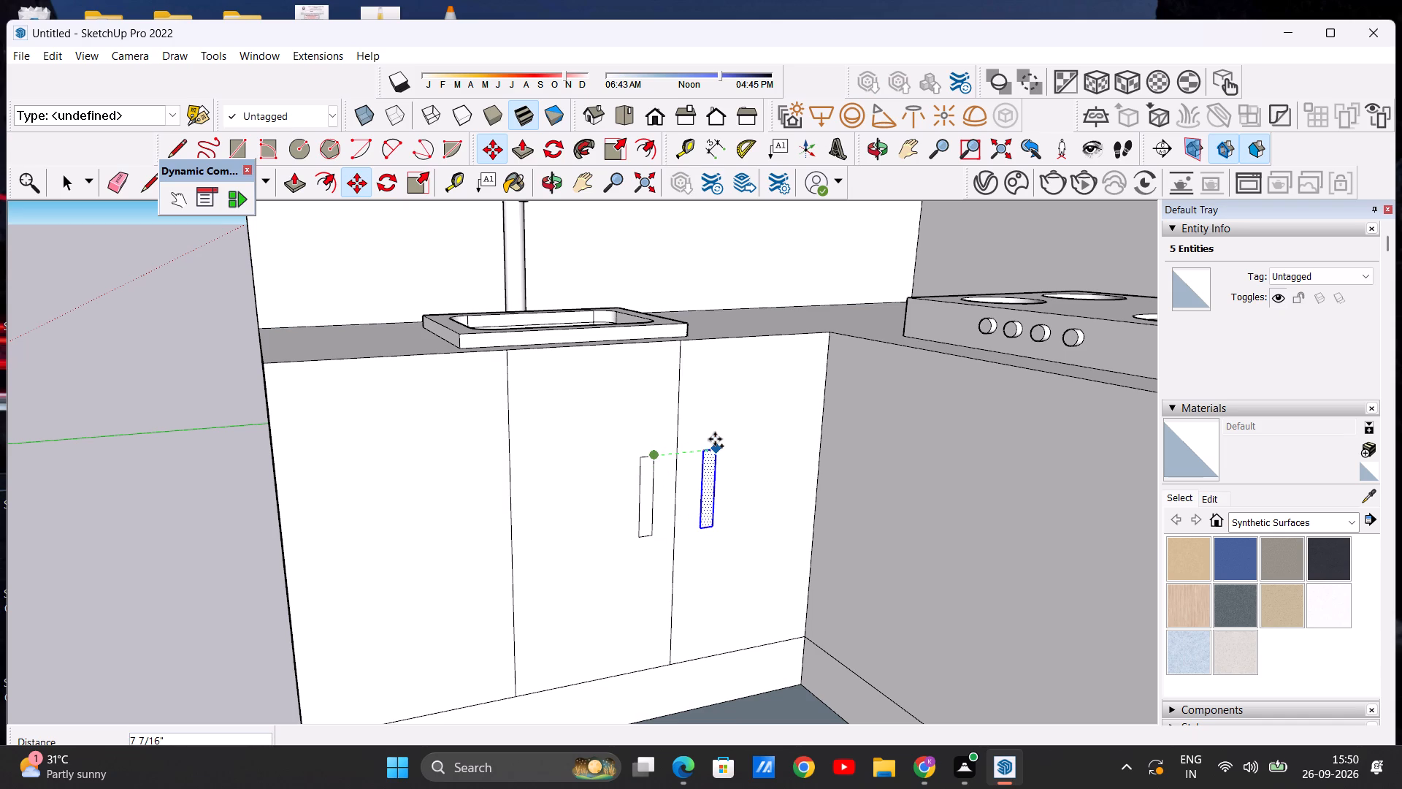
pyautogui.click(715, 439)
pyautogui.press('space')
pyautogui.press('space')
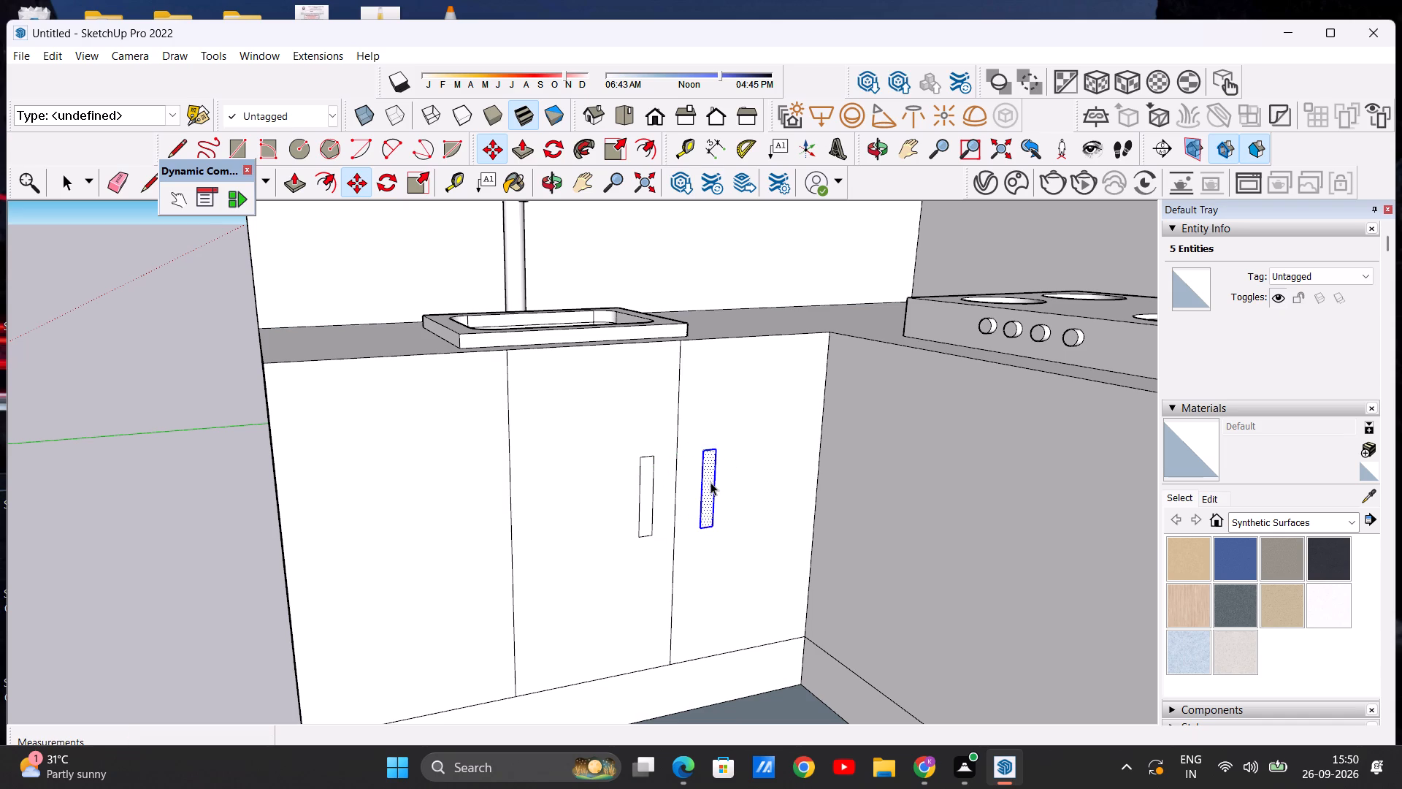
pyautogui.press('space')
pyautogui.scroll(-7, 659, 394)
pyautogui.click(355, 505)
# Draw two horizontal lines, each about 1' 9 1/2" long, across the outermost sink cabinet front, dividing it into three drawers.
pyautogui.moveTo(743, 474); pyautogui.dragTo(653, 476, button='middle')
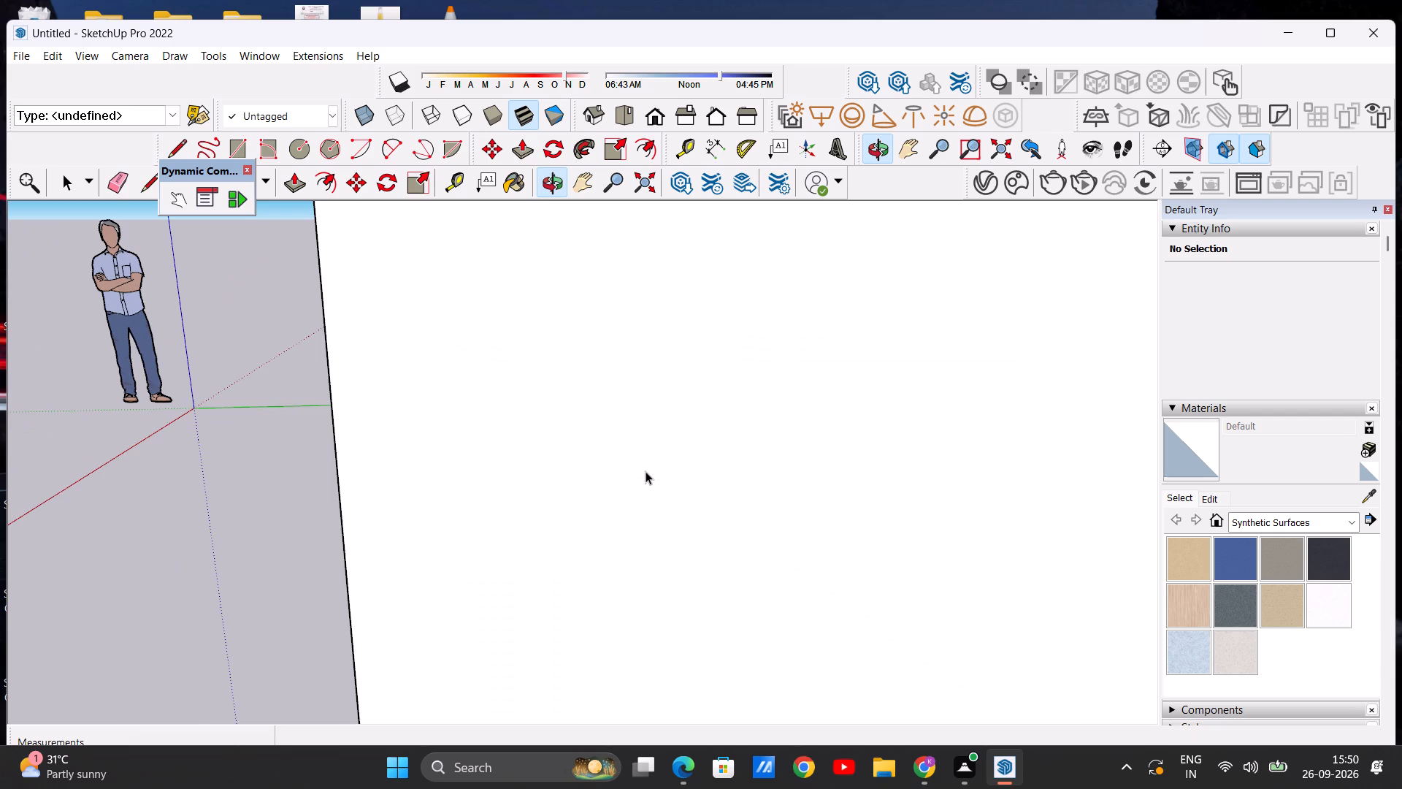
pyautogui.moveTo(666, 474); pyautogui.dragTo(889, 487, button='middle')
pyautogui.scroll(-8, 893, 454)
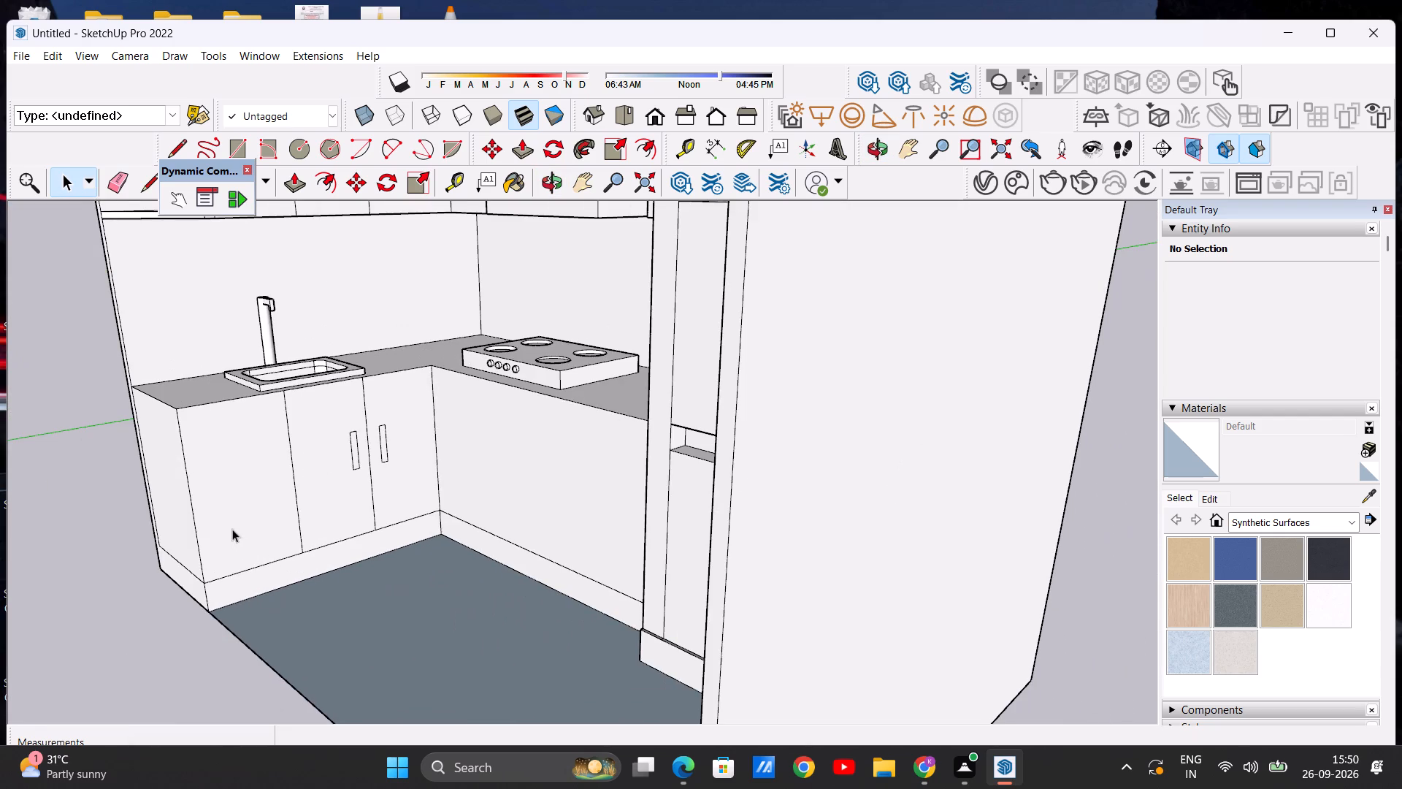
pyautogui.scroll(-10, 313, 463)
pyautogui.scroll(13, 261, 464)
pyautogui.moveTo(376, 442); pyautogui.dragTo(340, 436, button='middle')
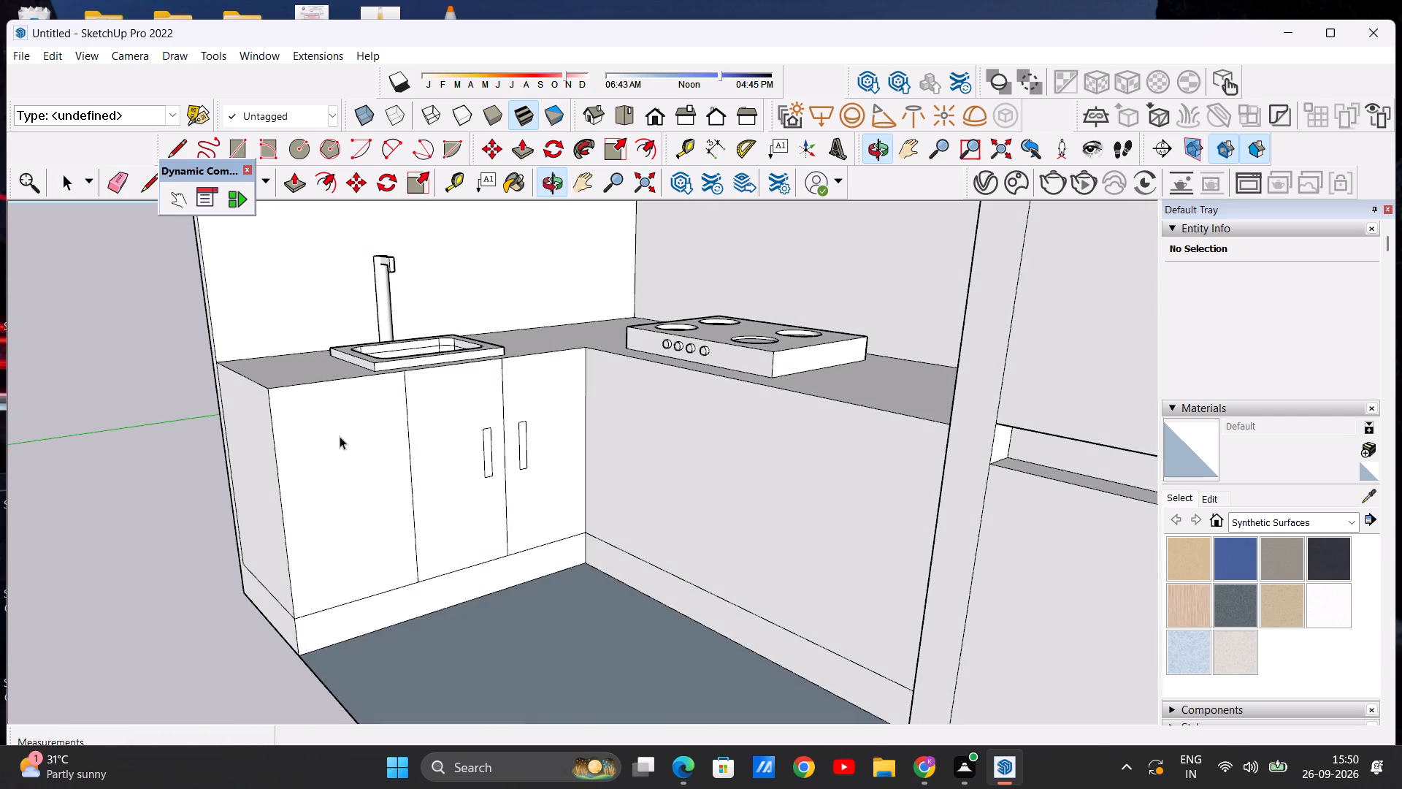
pyautogui.click(166, 147)
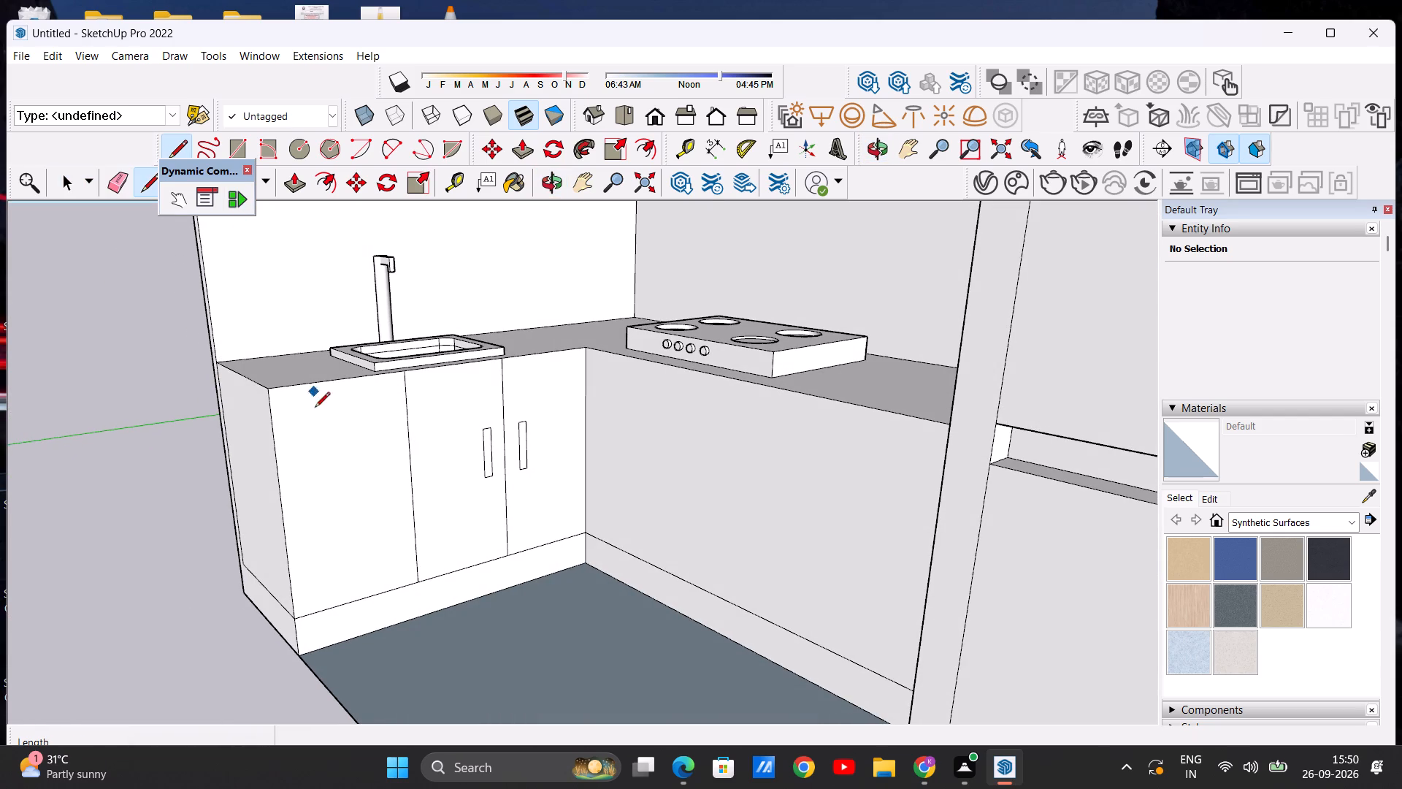
pyautogui.scroll(3, 312, 424)
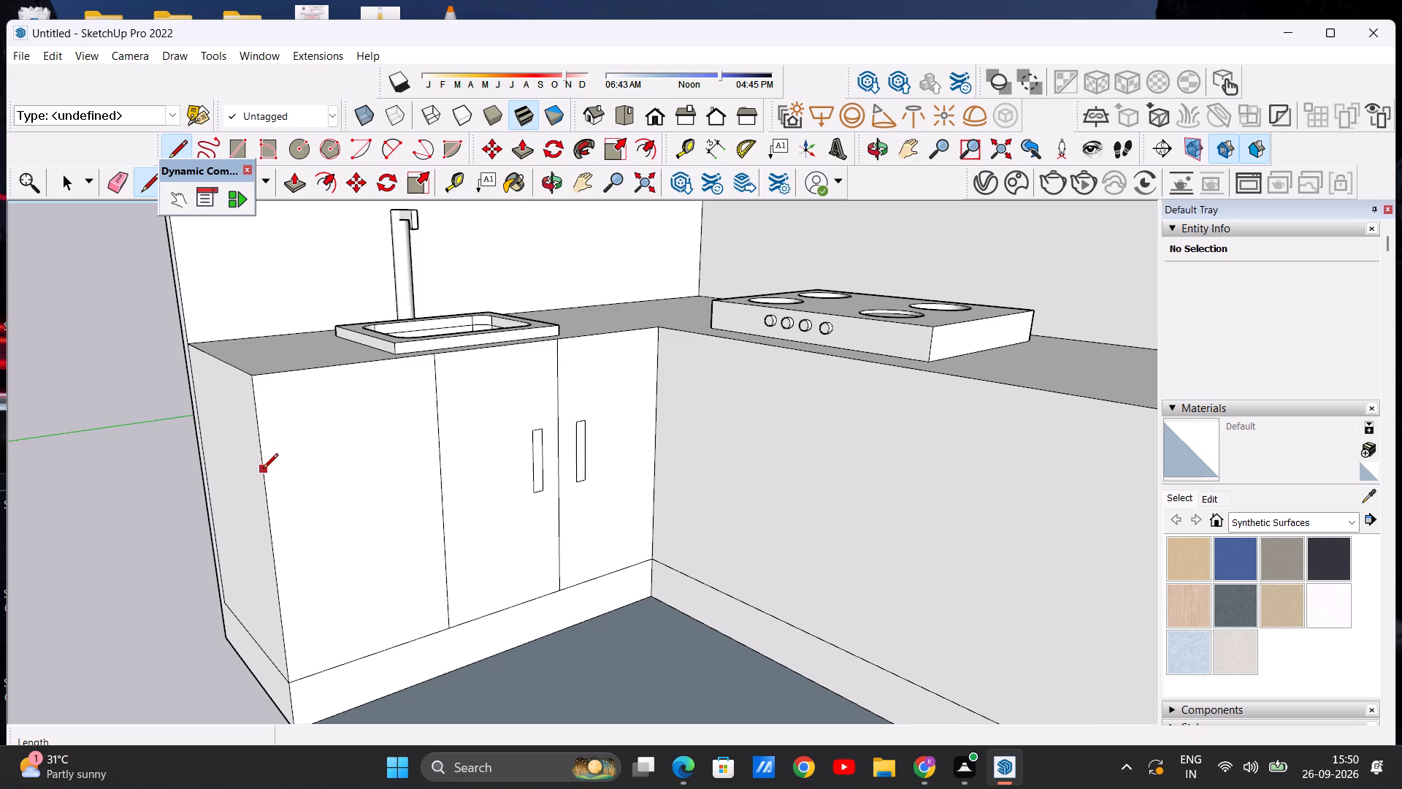
pyautogui.click(264, 454)
pyautogui.click(437, 415)
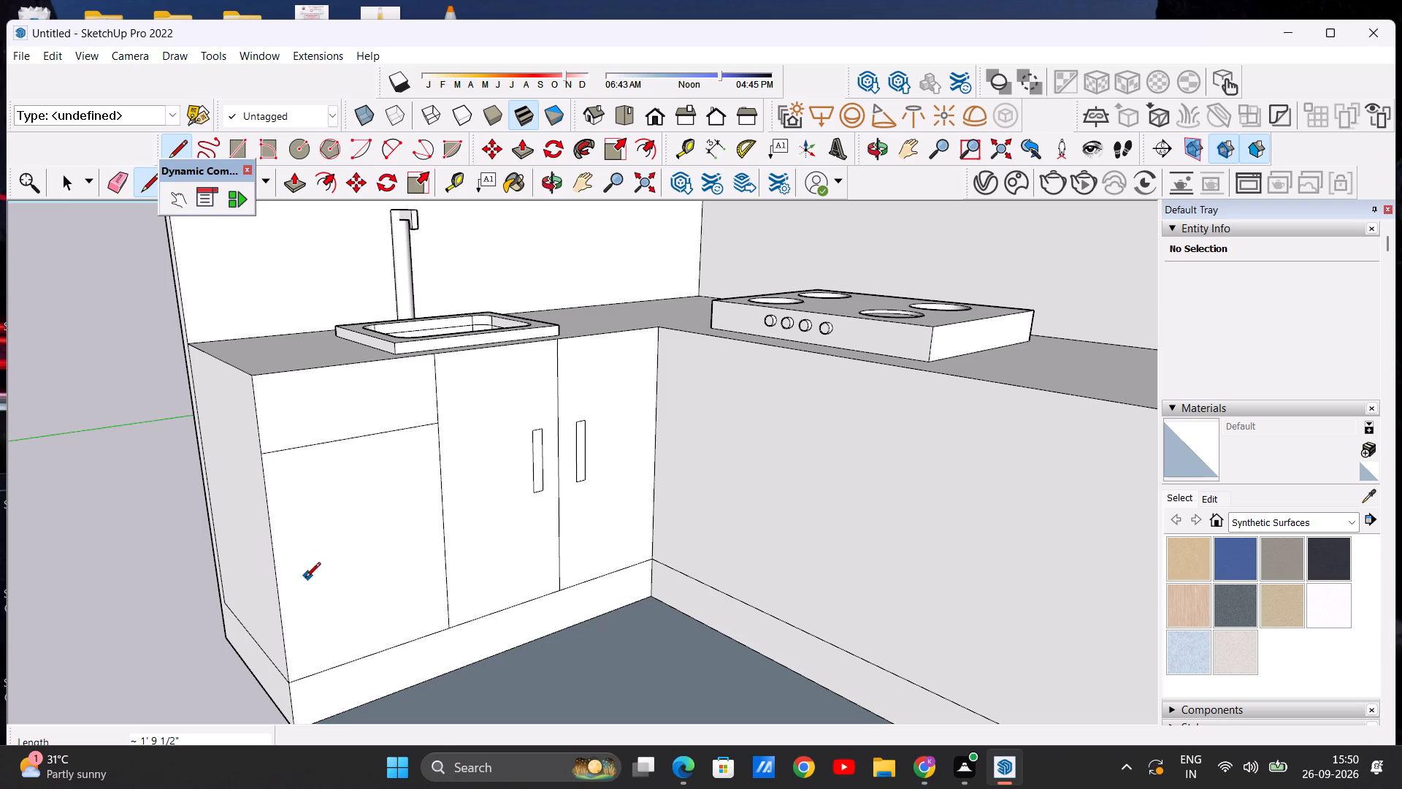
pyautogui.click(275, 544)
pyautogui.click(442, 510)
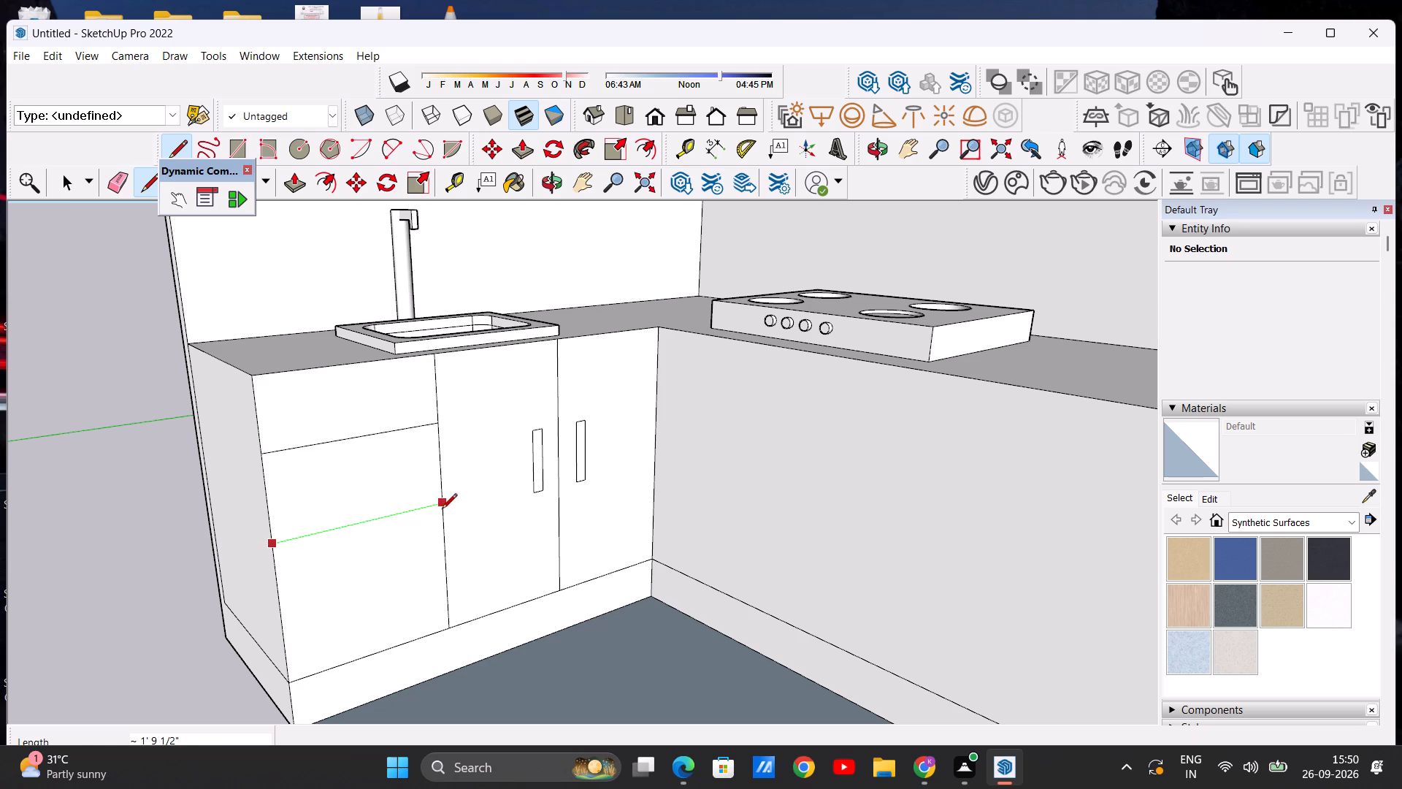
pyautogui.press('space')
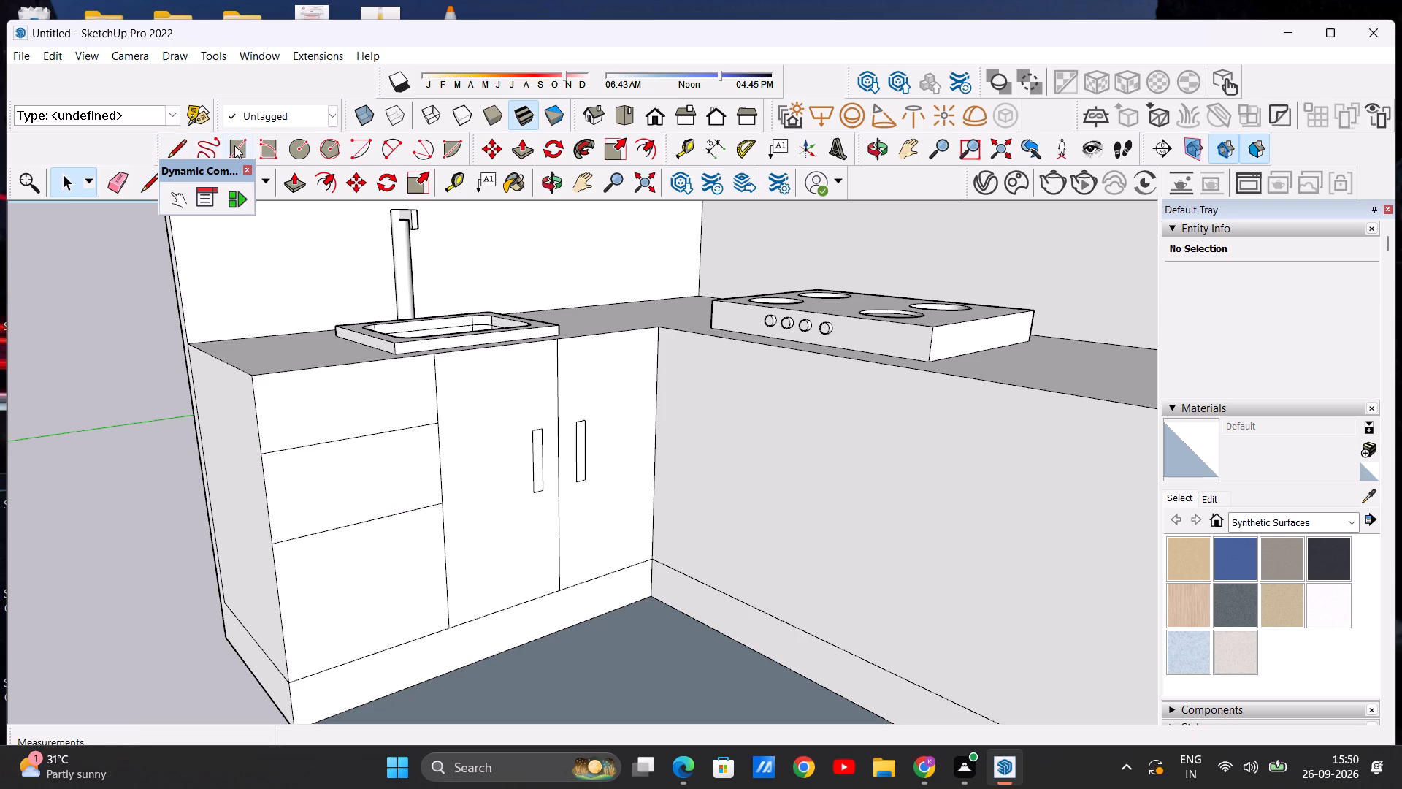
# Draw a horizontal handle rectangle, about 9 3/4" by 1 3/4", on the top drawer of the sink cabinet.
pyautogui.click(234, 145)
pyautogui.click(307, 389)
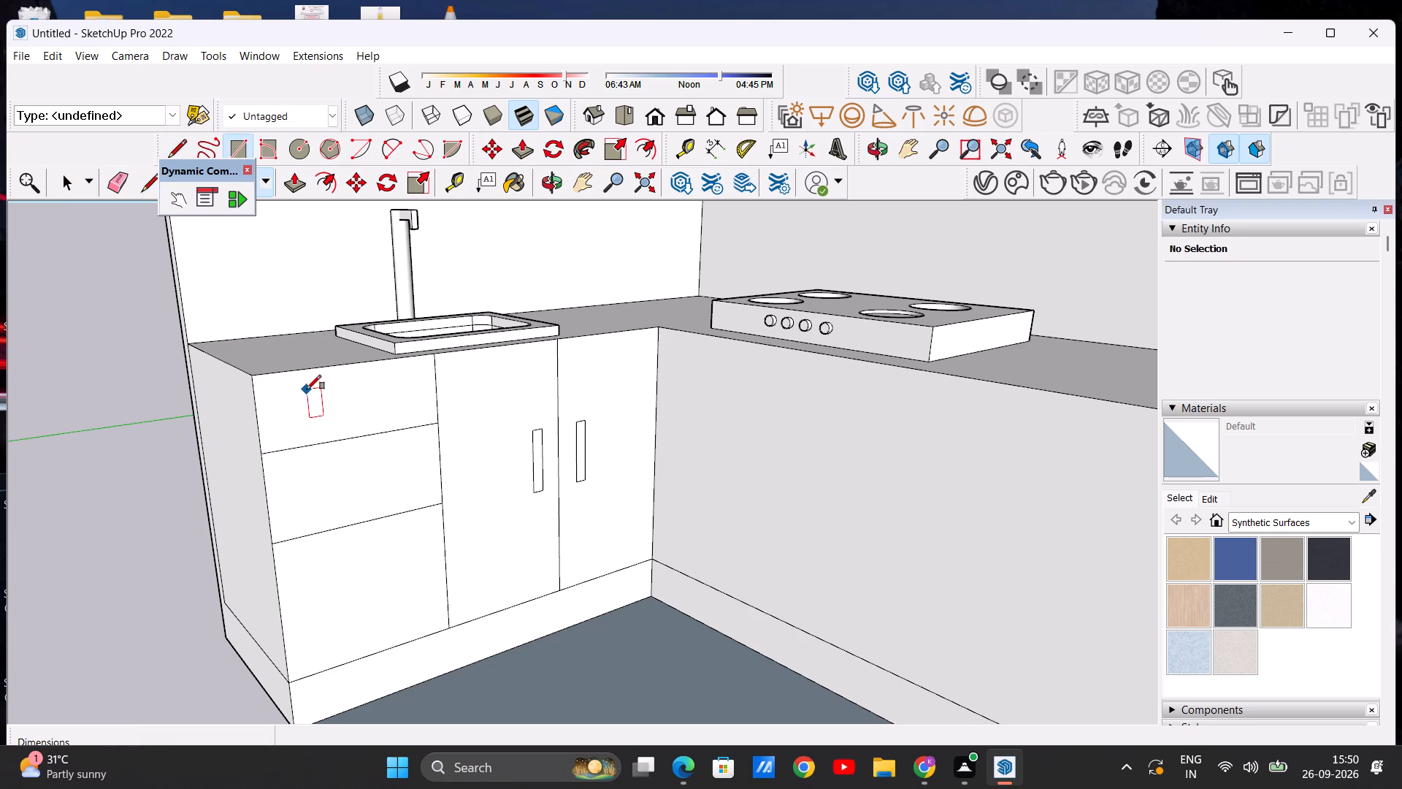
pyautogui.click(390, 393)
pyautogui.press('space')
# Copy the top drawer's handle rectangle about 8 1/4" straight down onto the middle drawer of the sink cabinet.
pyautogui.doubleClick(359, 384)
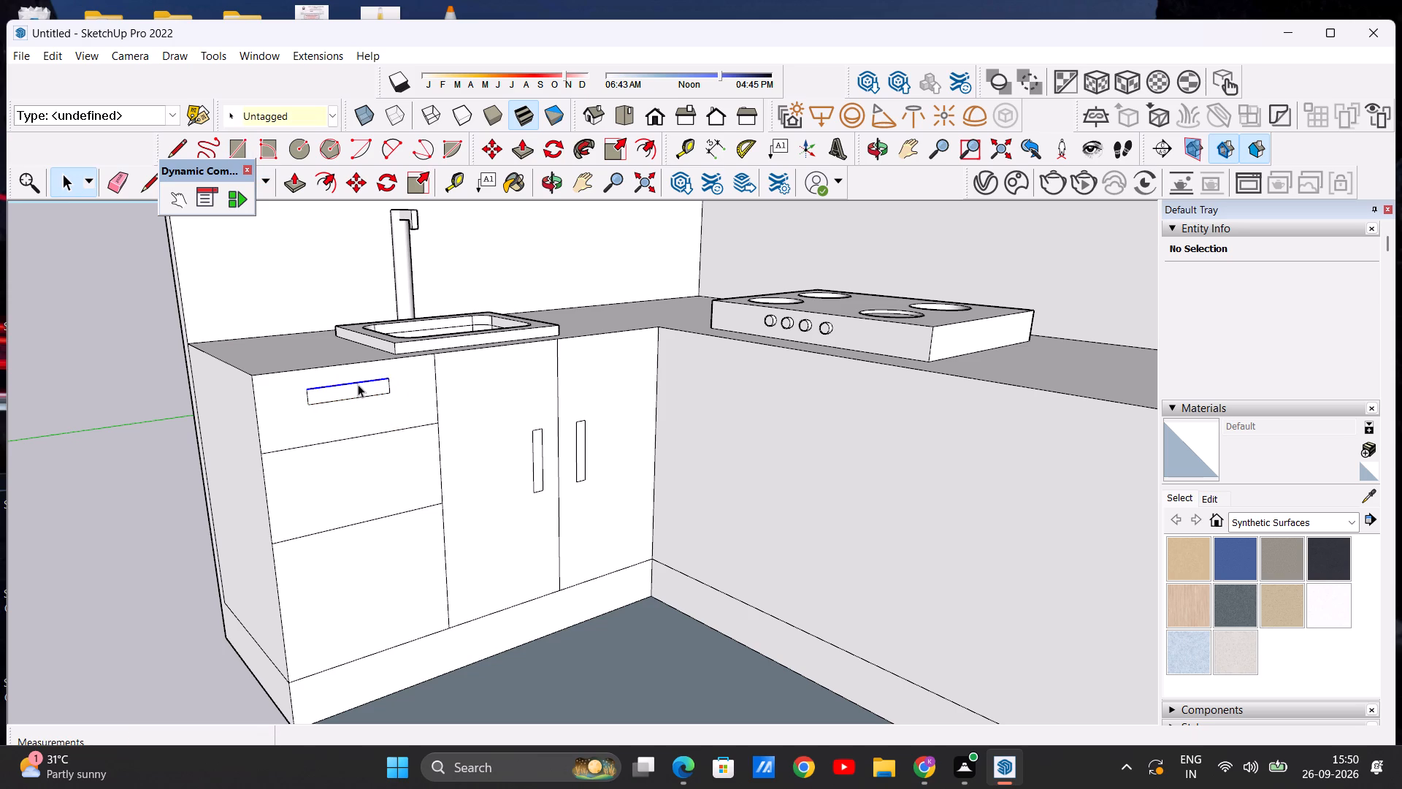
pyautogui.scroll(-7, 423, 335)
pyautogui.click(245, 535)
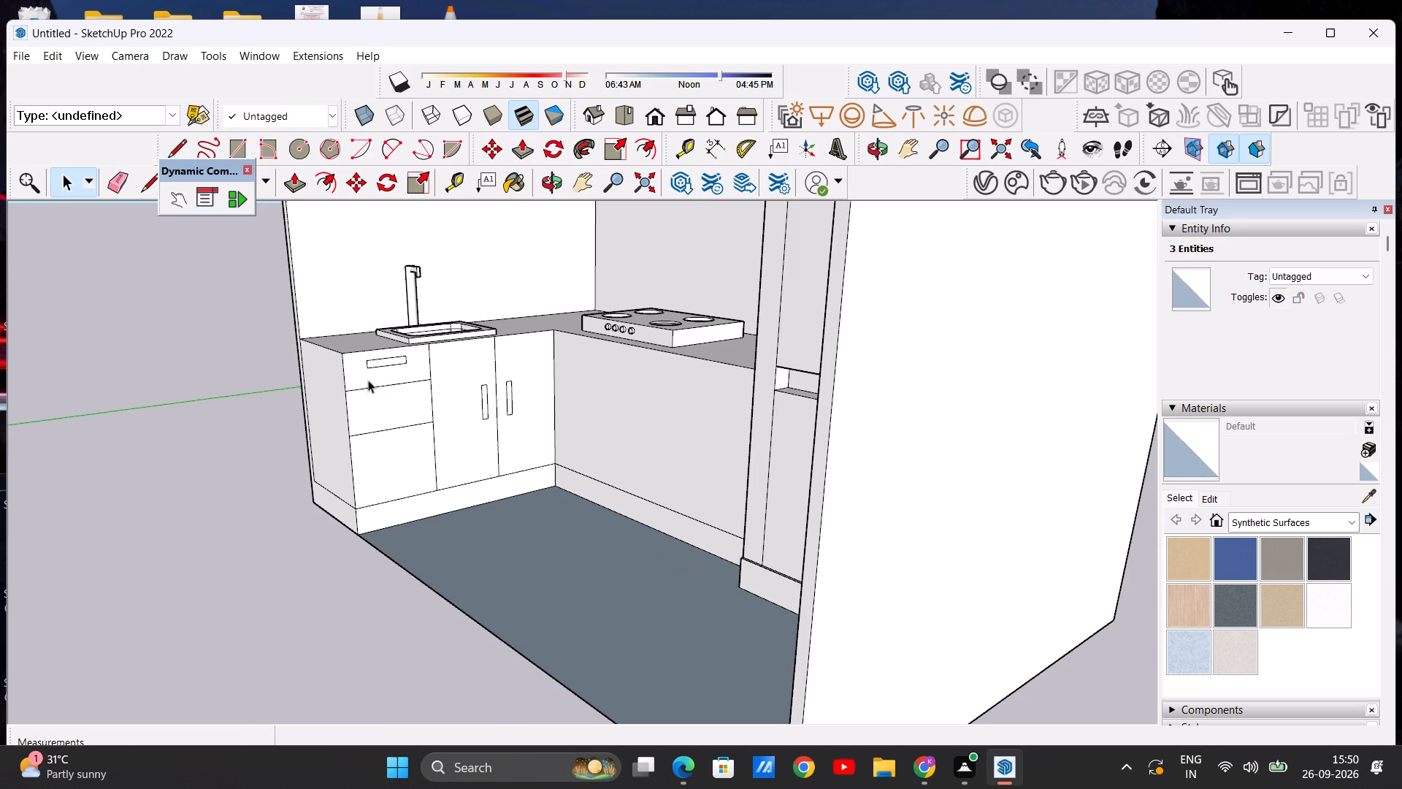
pyautogui.scroll(11, 372, 372)
pyautogui.doubleClick(383, 366)
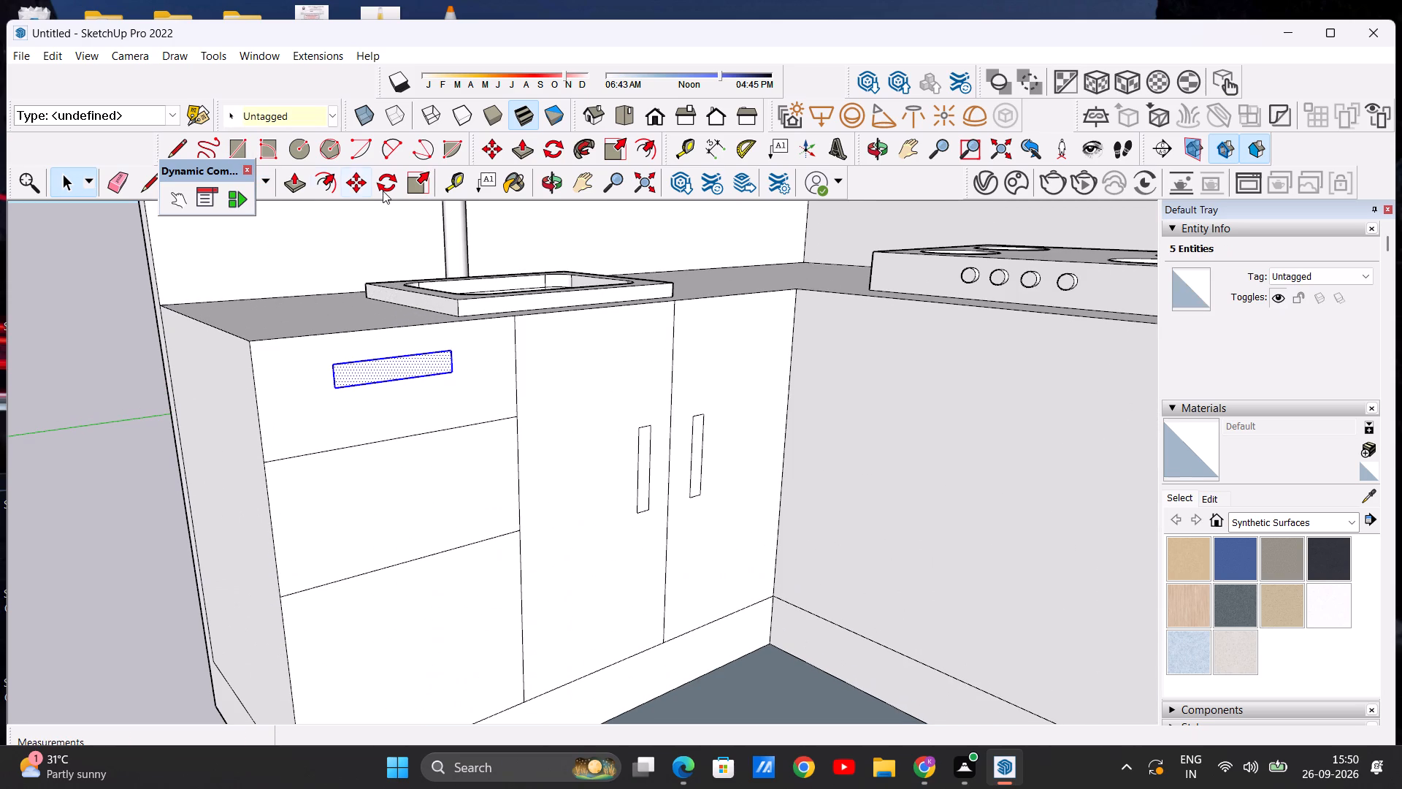
pyautogui.click(357, 189)
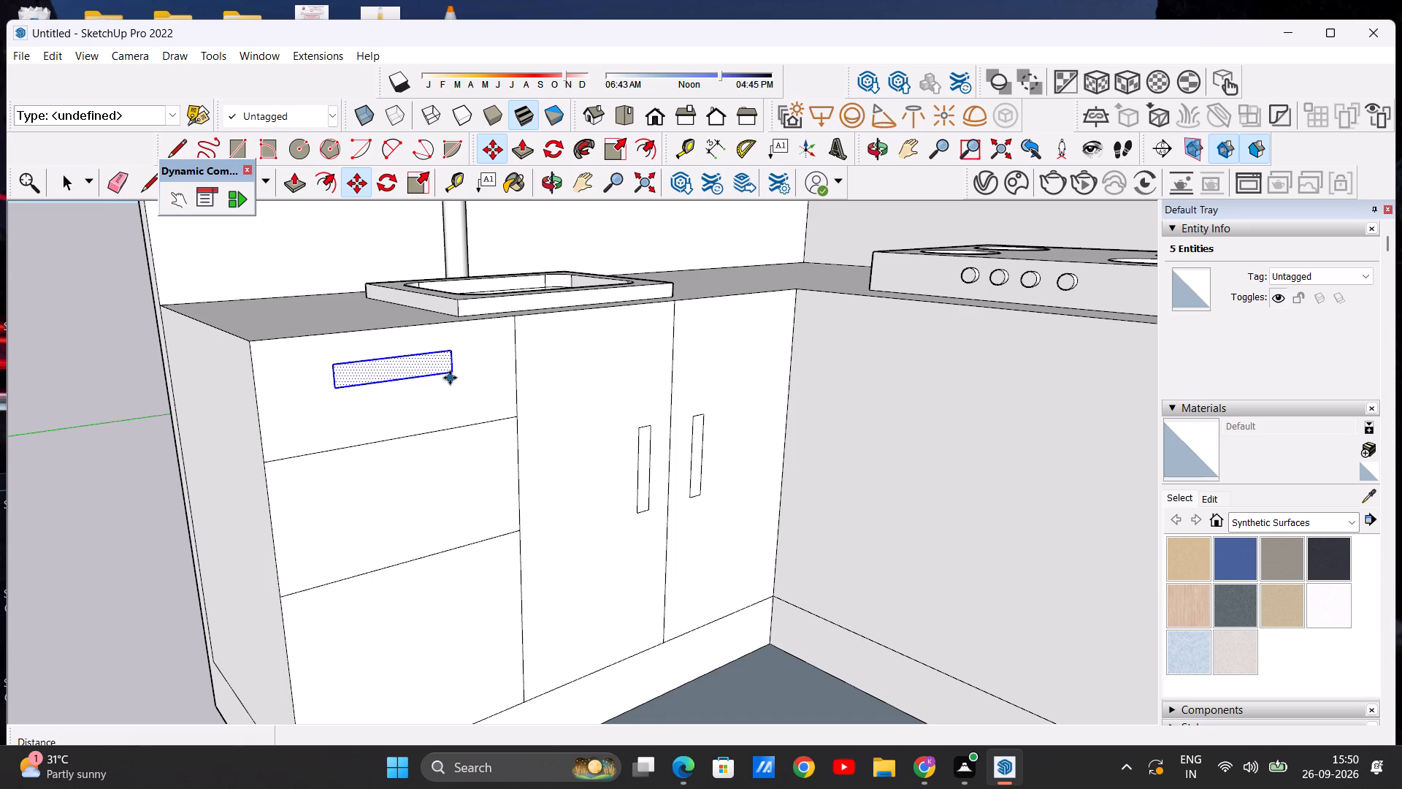
pyautogui.click(450, 374)
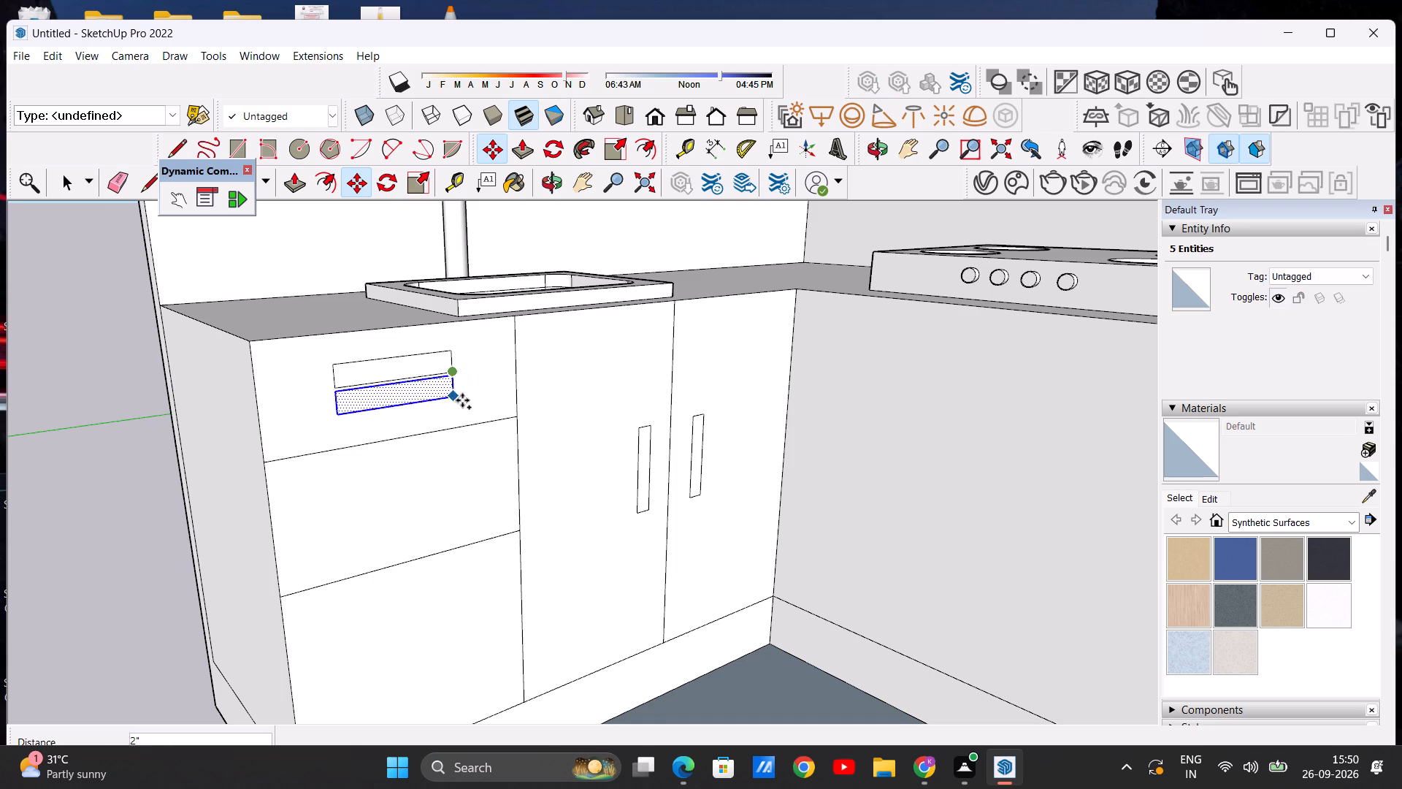
pyautogui.click(452, 470)
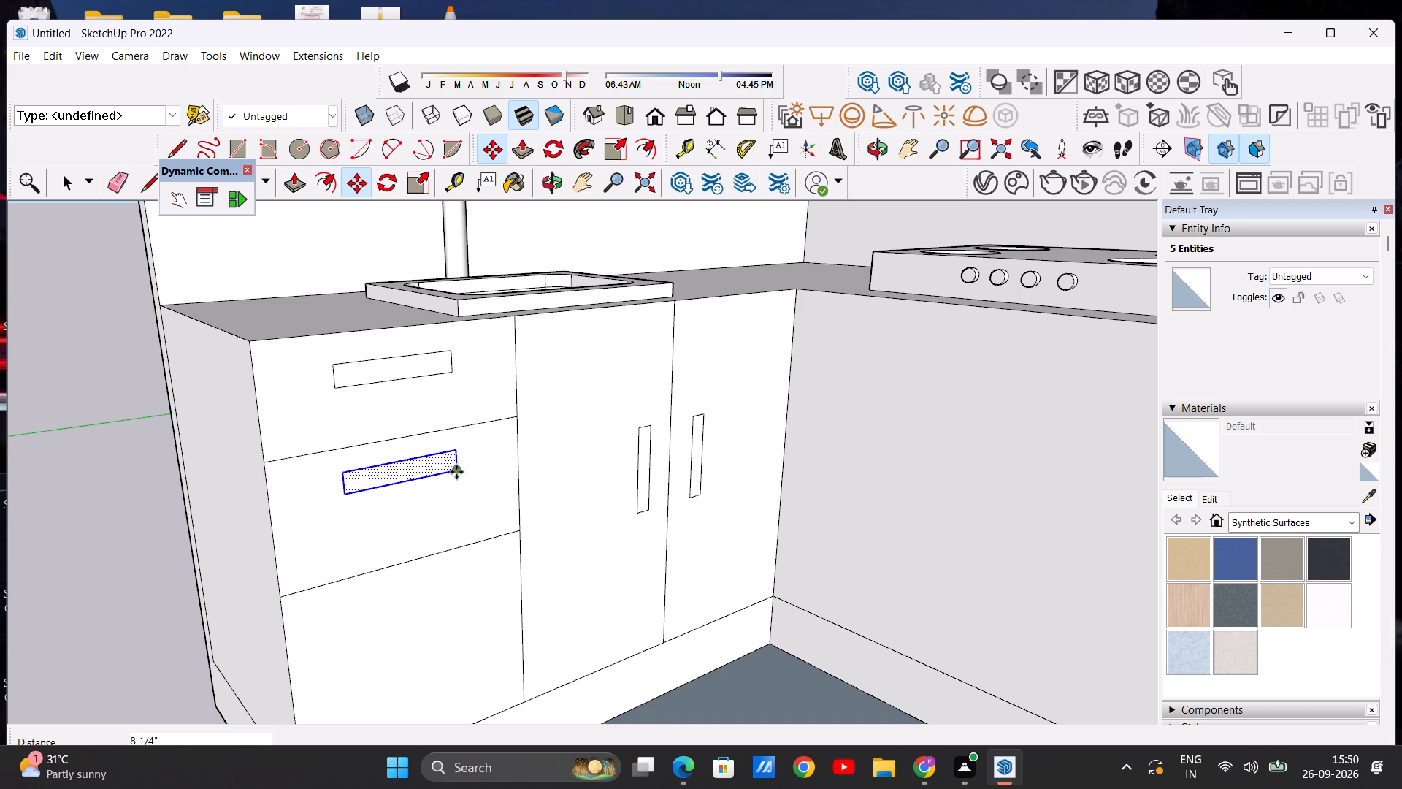
# Copy the middle drawer's handle rectangle about 1' straight down onto the bottom drawer of the sink cabinet.
pyautogui.click(456, 472)
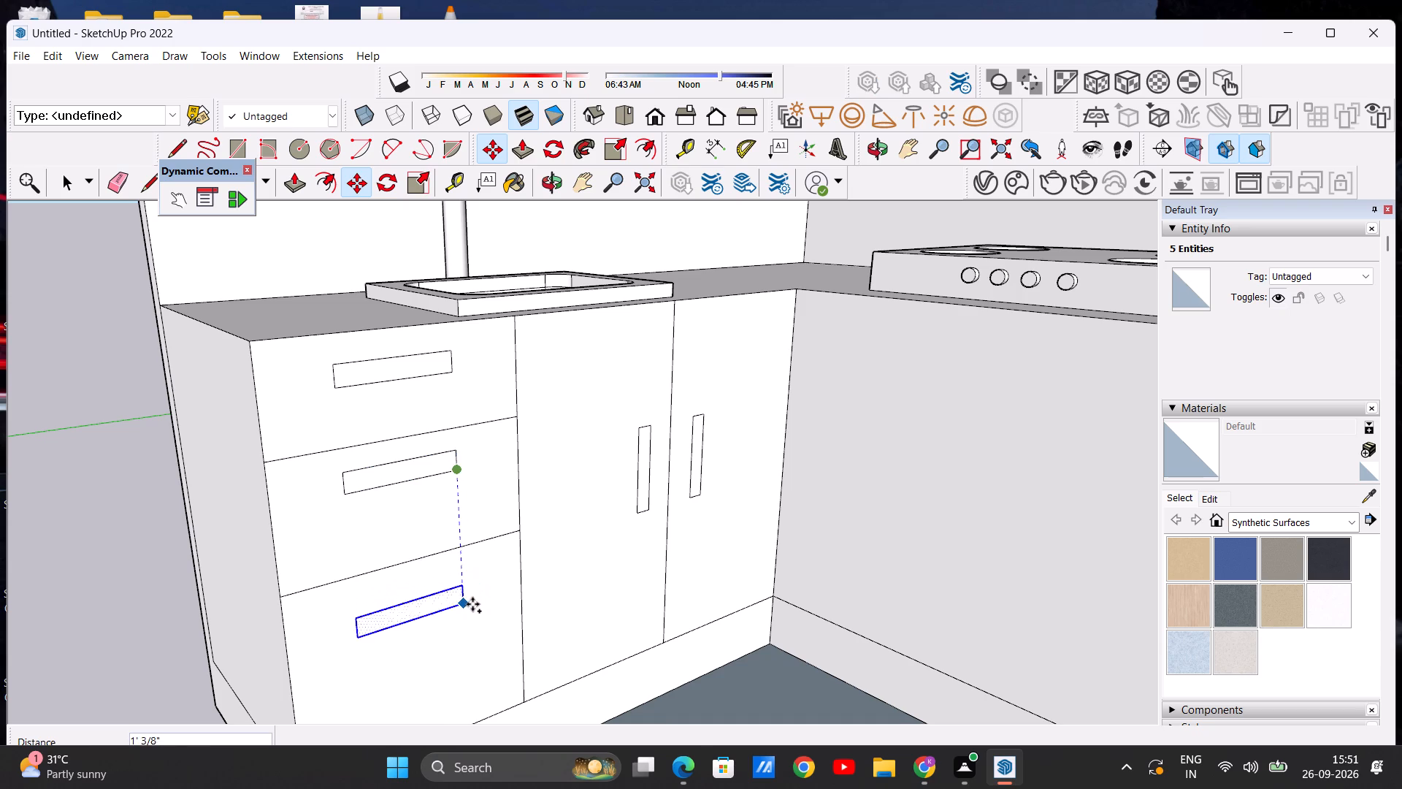
pyautogui.click(473, 610)
pyautogui.press('space')
pyautogui.scroll(-3, 319, 525)
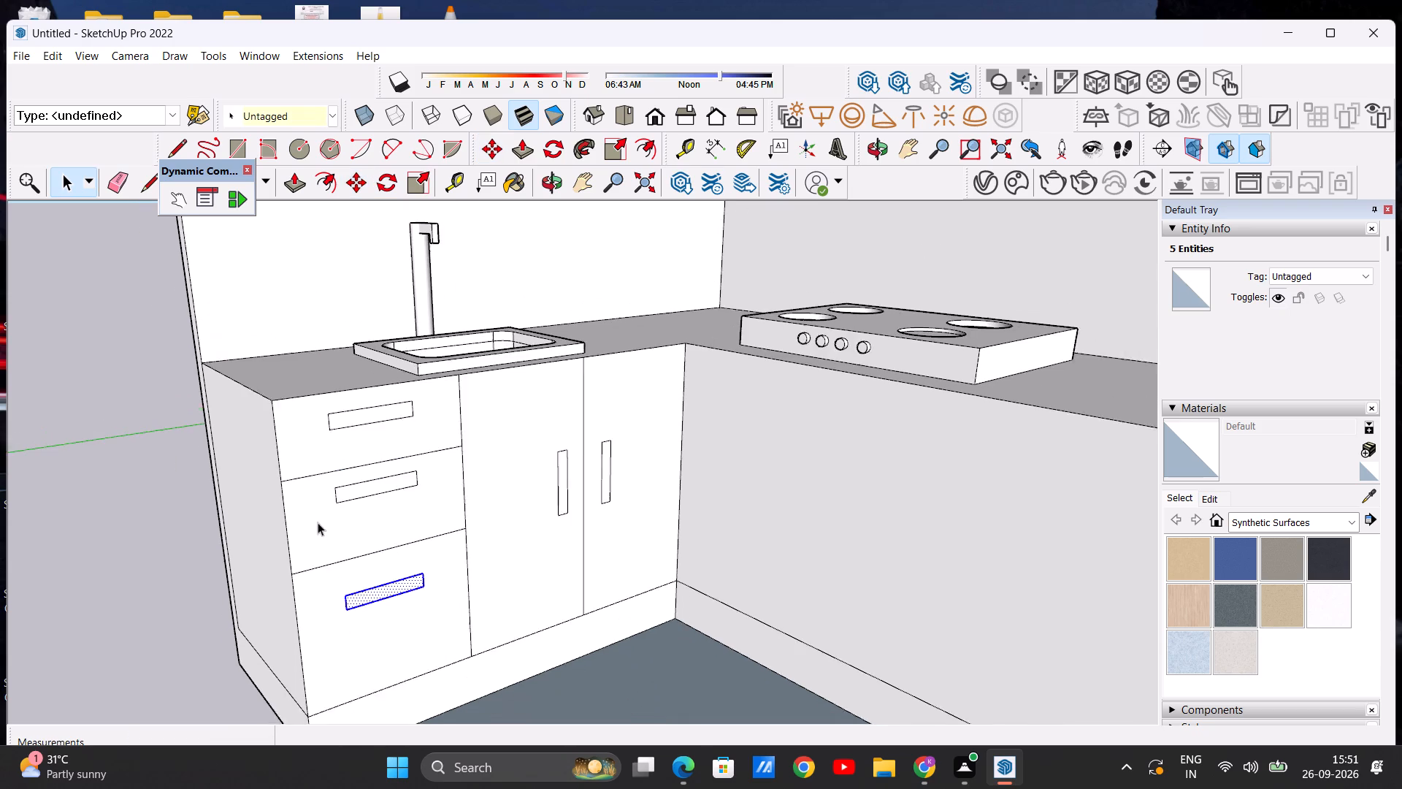
pyautogui.scroll(-2, 318, 522)
pyautogui.scroll(-6, 481, 451)
pyautogui.click(269, 637)
# Draw a vertical line, about 3' 15/16" long, from countertop to plinth on the hob cabinet front, just past the hob's tall-unit side.
pyautogui.scroll(-5, 410, 504)
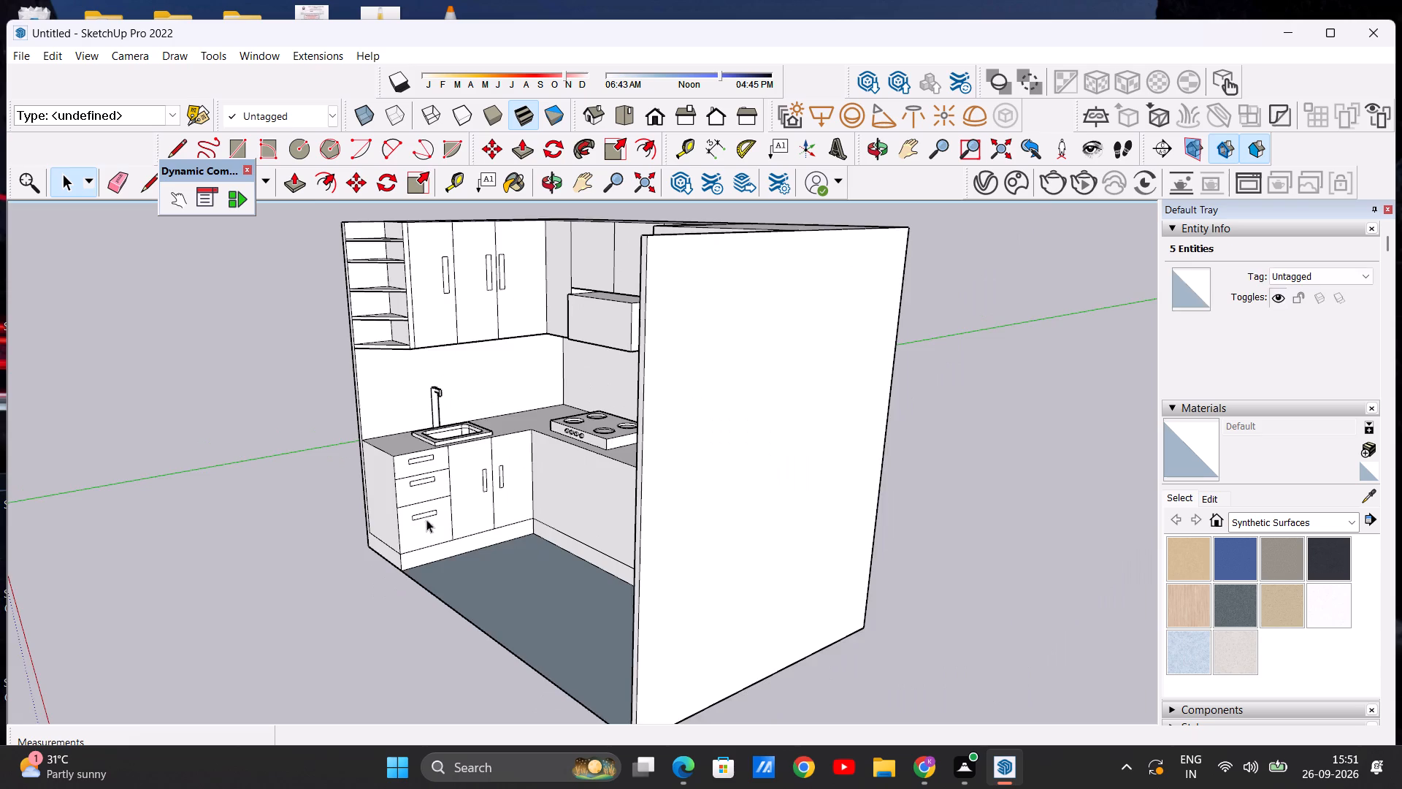
pyautogui.moveTo(432, 523); pyautogui.dragTo(689, 492, button='middle')
pyautogui.moveTo(616, 553); pyautogui.dragTo(621, 525, button='middle')
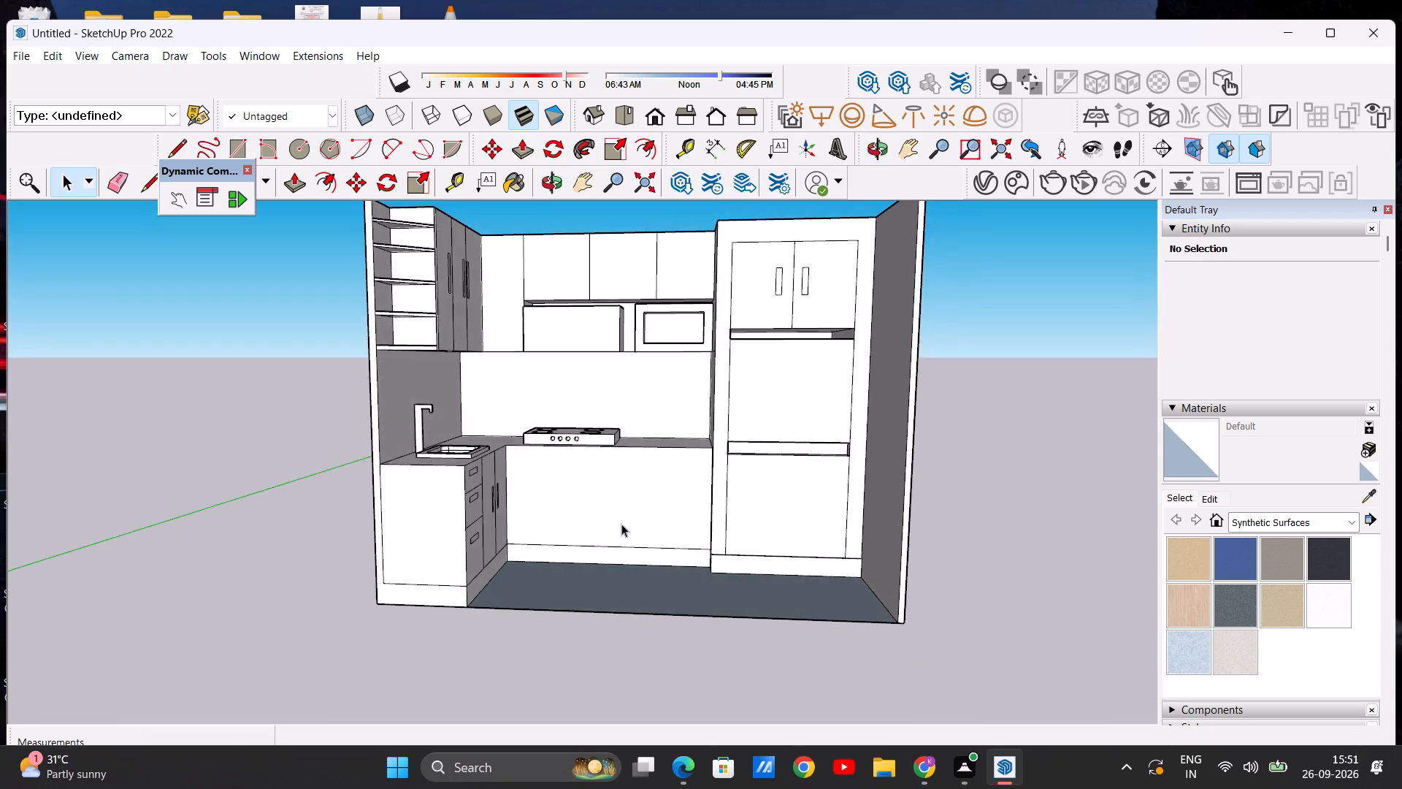
pyautogui.scroll(6, 588, 498)
pyautogui.moveTo(576, 517); pyautogui.dragTo(637, 515, button='middle')
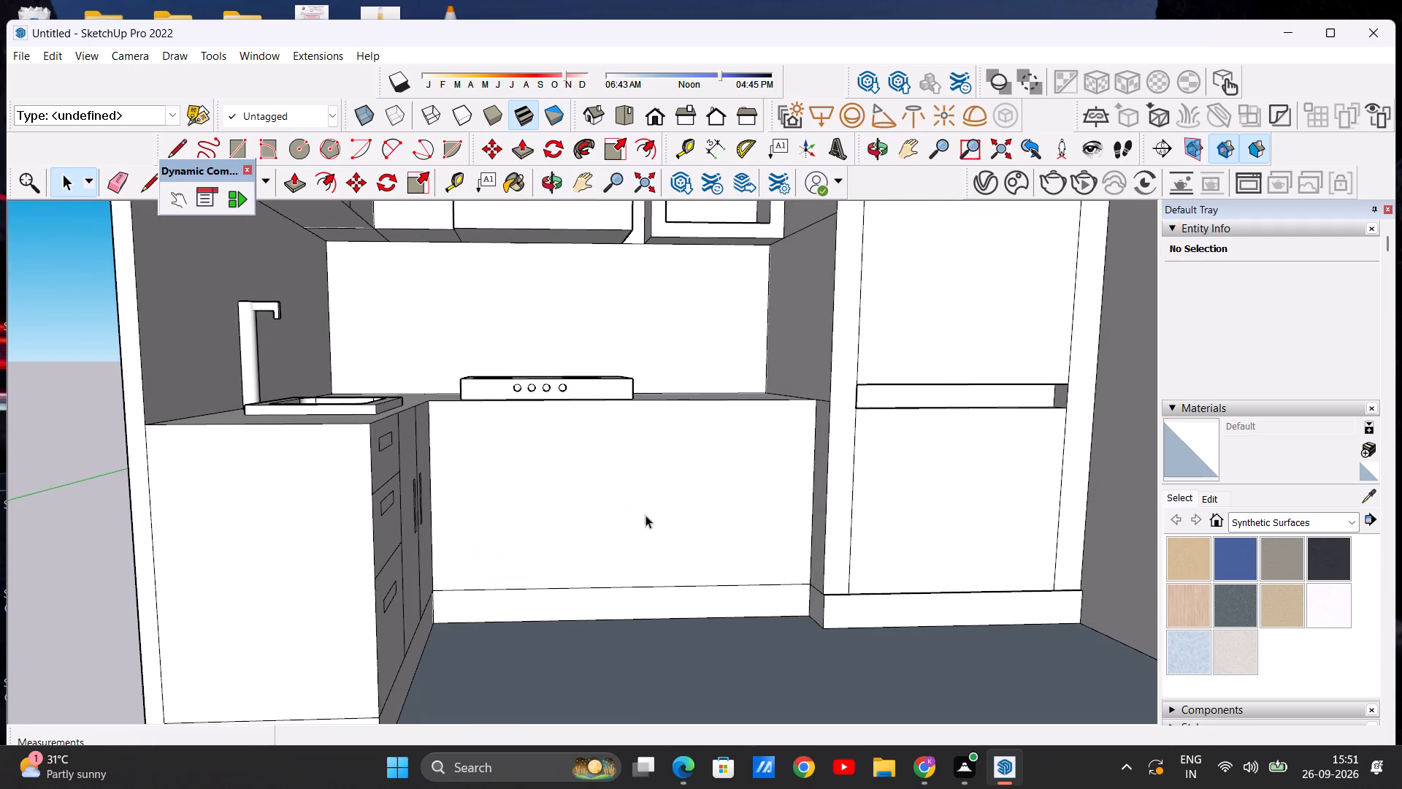
pyautogui.click(180, 140)
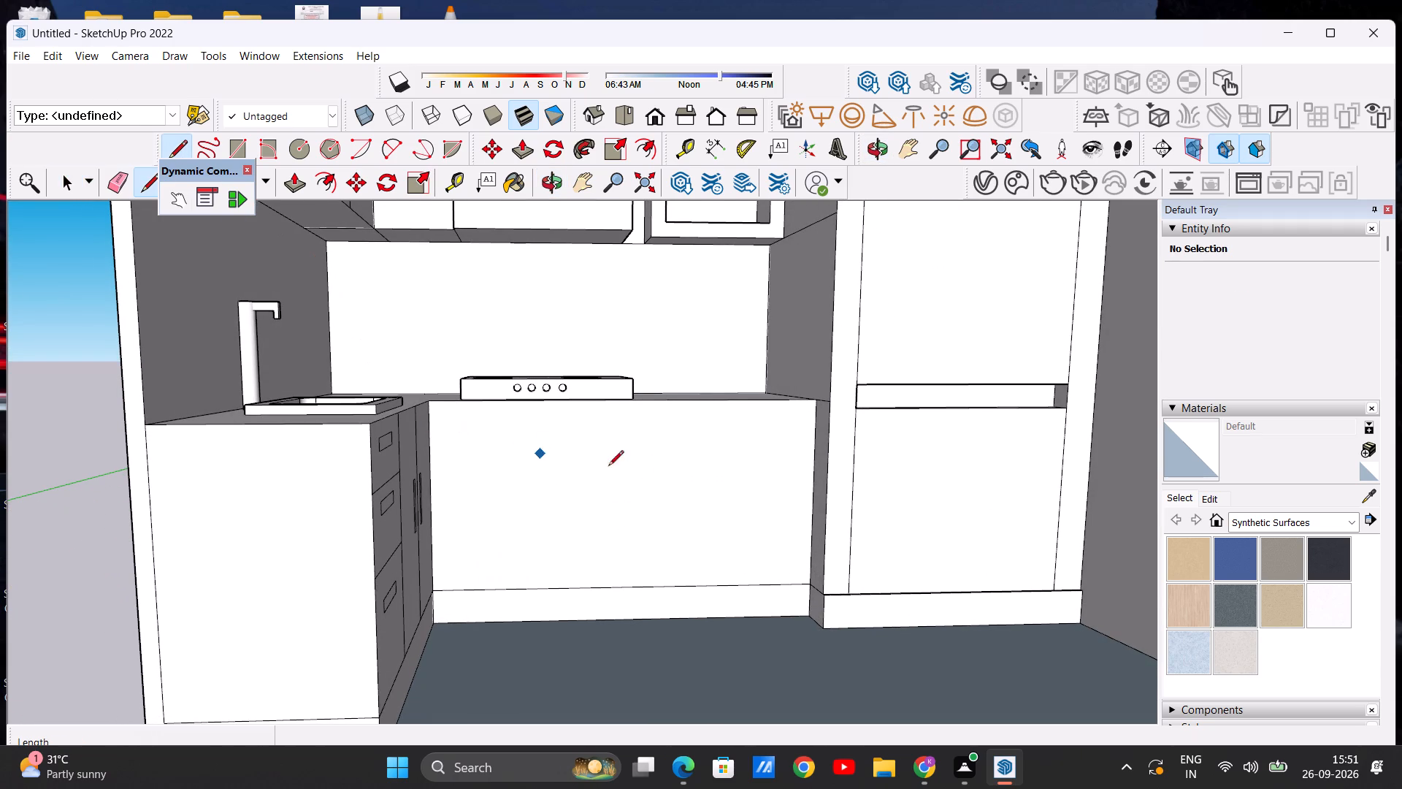
pyautogui.scroll(-1, 645, 471)
pyautogui.scroll(4, 689, 455)
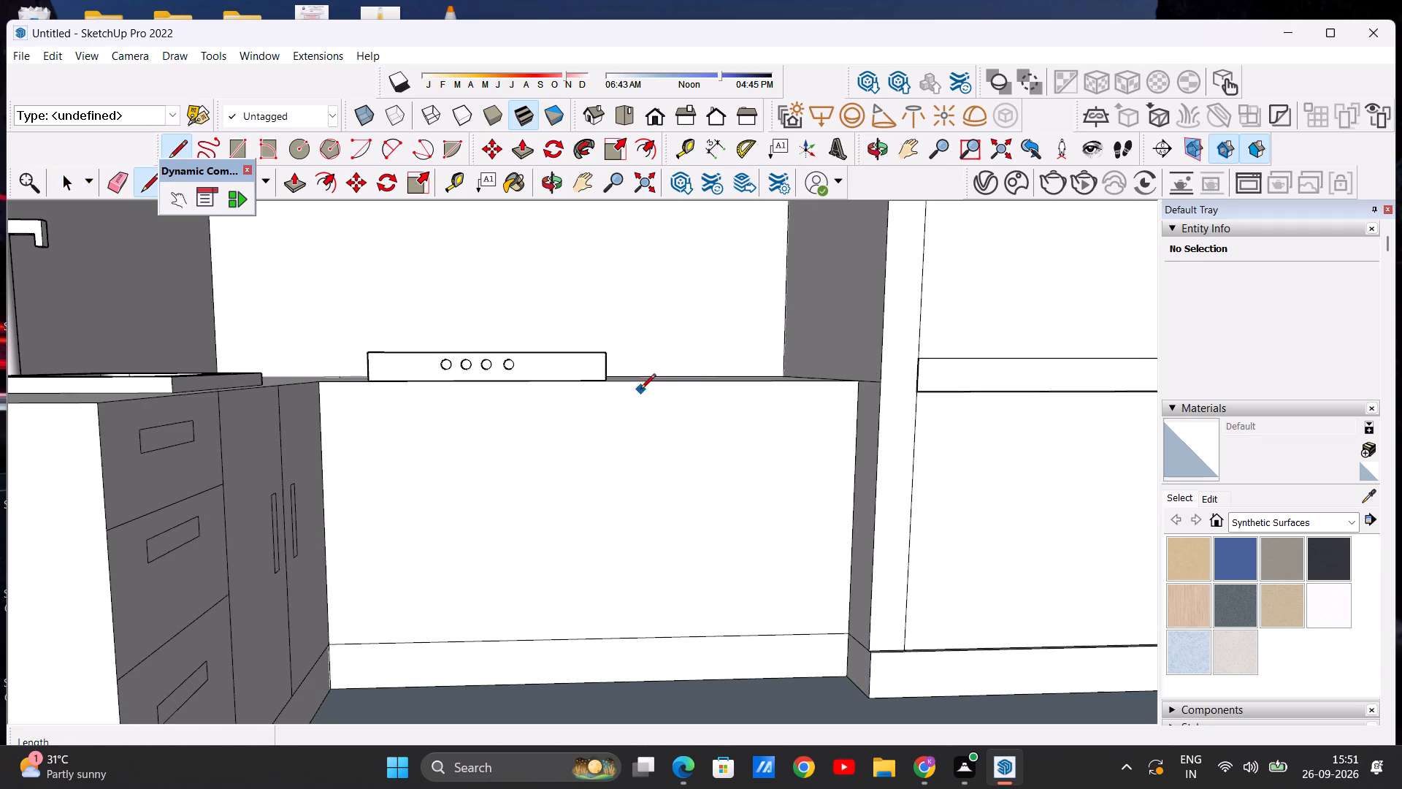
pyautogui.click(638, 384)
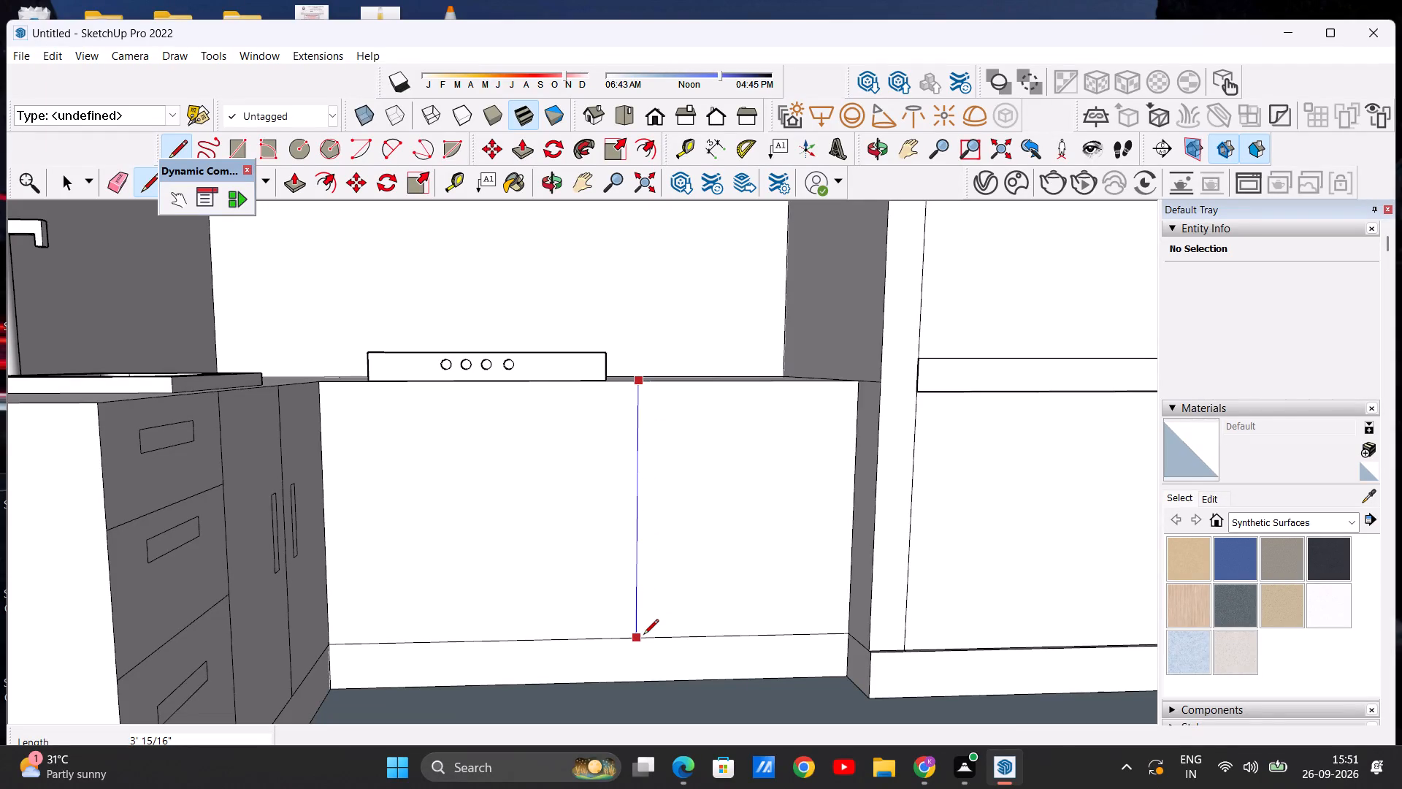
pyautogui.click(643, 636)
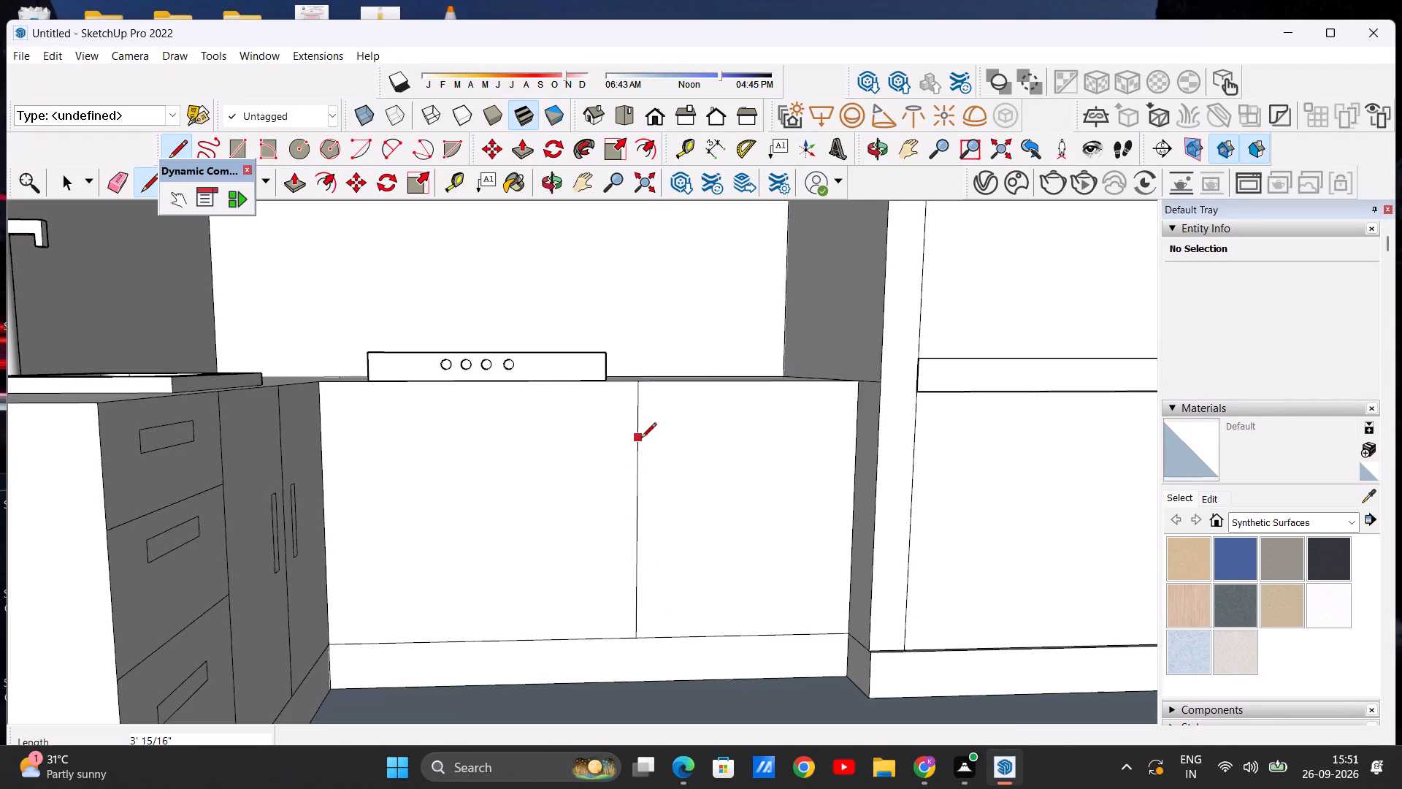
# Draw two horizontal lines, each about 2' 7 3/8" long, dividing the hob cabinet section beside the tall unit into three drawers.
pyautogui.click(643, 451)
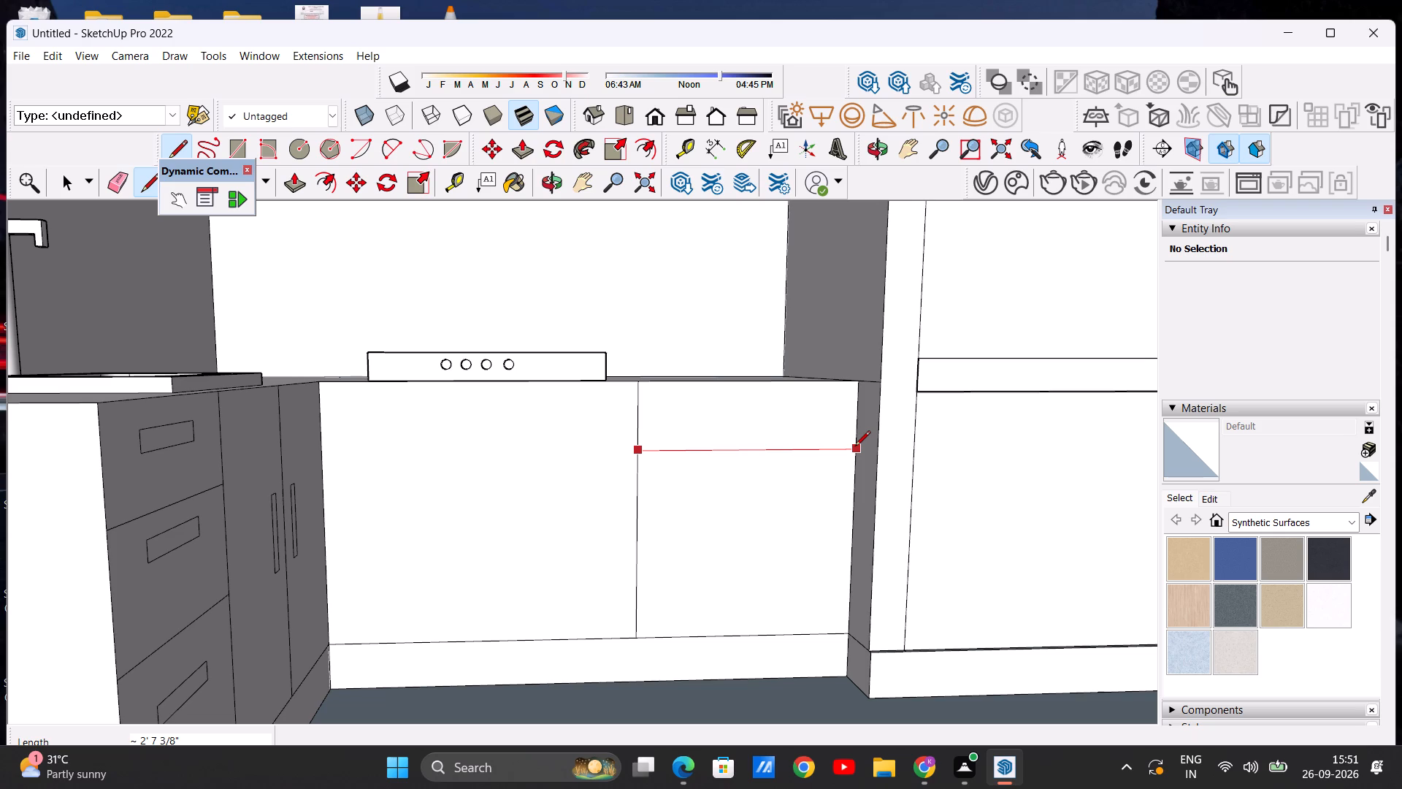
pyautogui.click(855, 447)
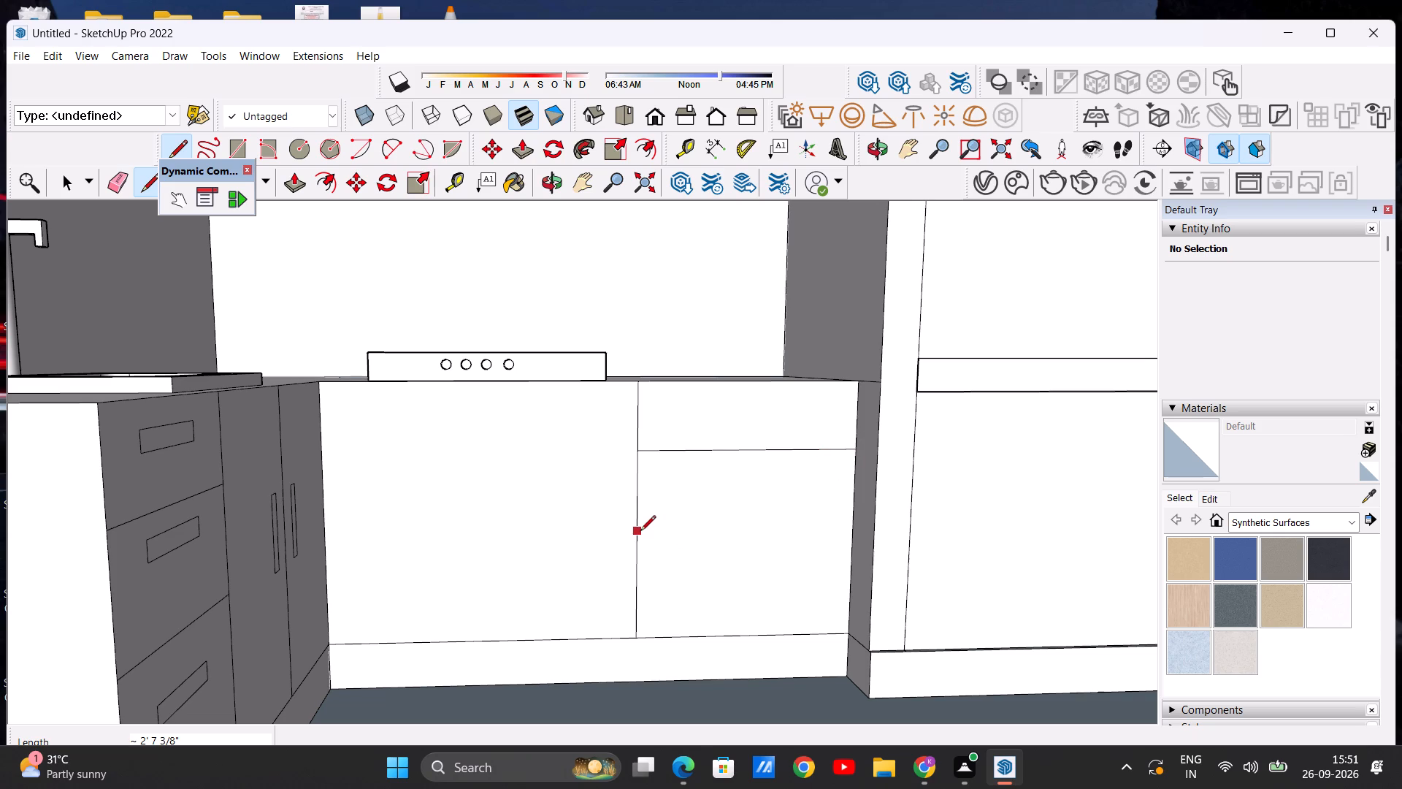
pyautogui.click(640, 532)
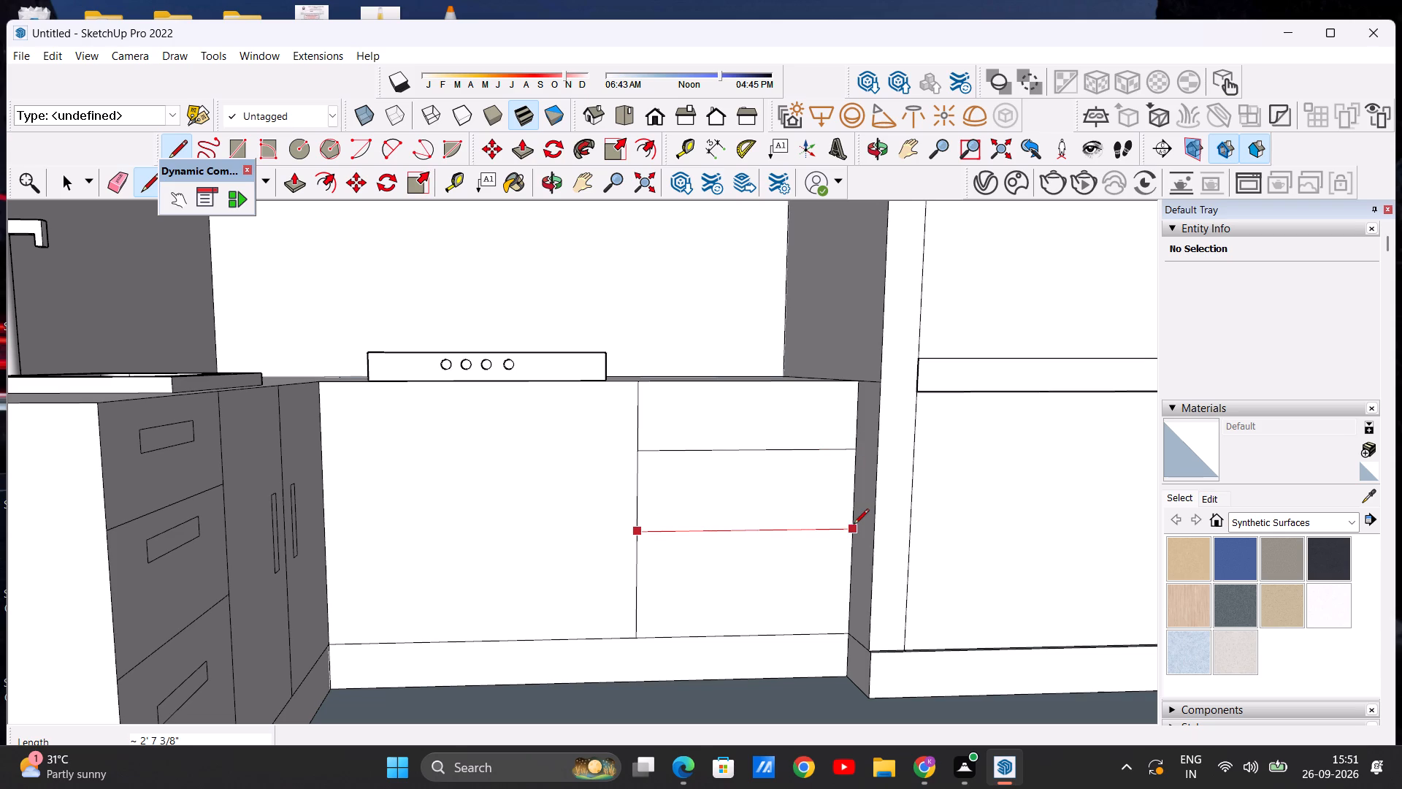
pyautogui.click(854, 525)
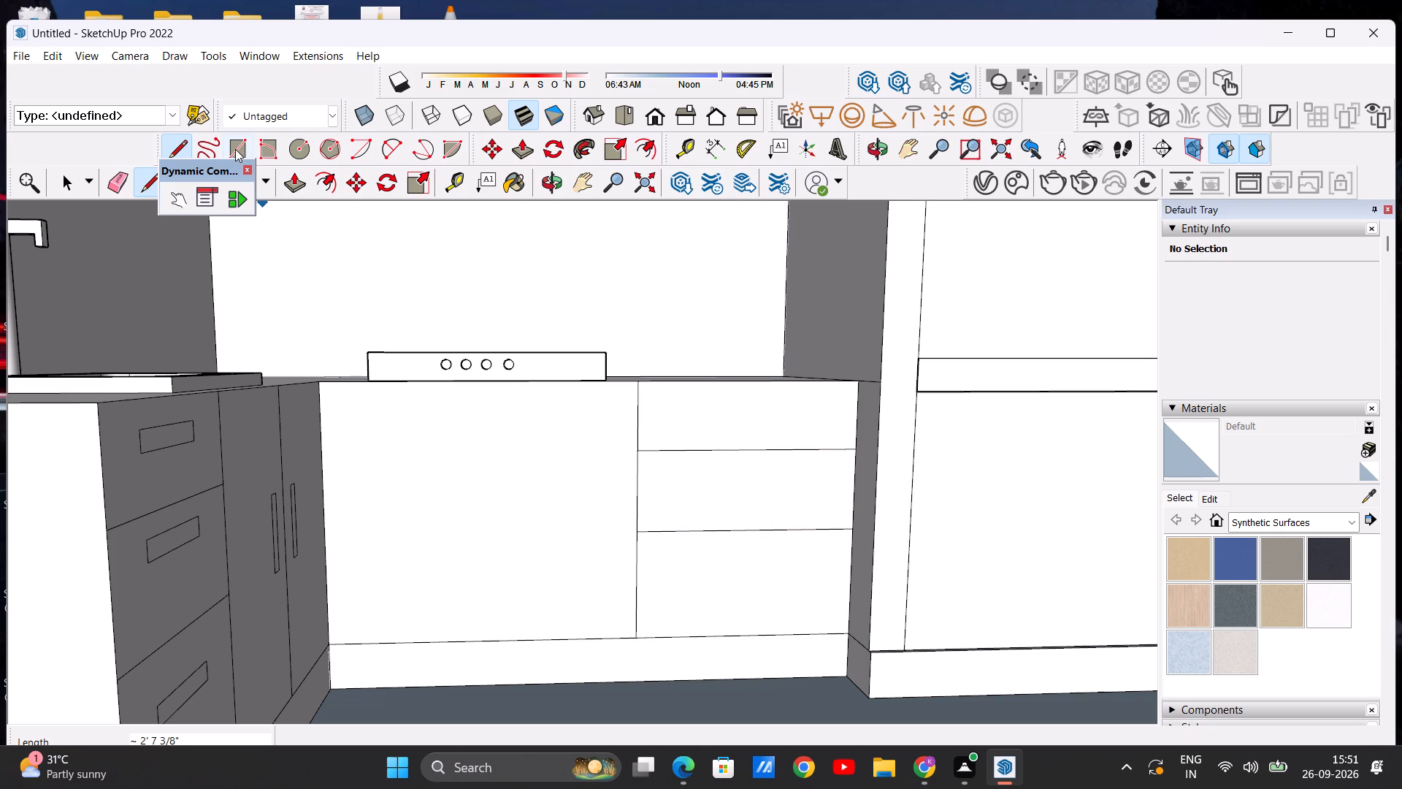
# Draw a horizontal handle rectangle, about 1' 3 1/2" by 1 13/16", on the top drawer beside the tall unit.
pyautogui.click(235, 149)
pyautogui.click(703, 399)
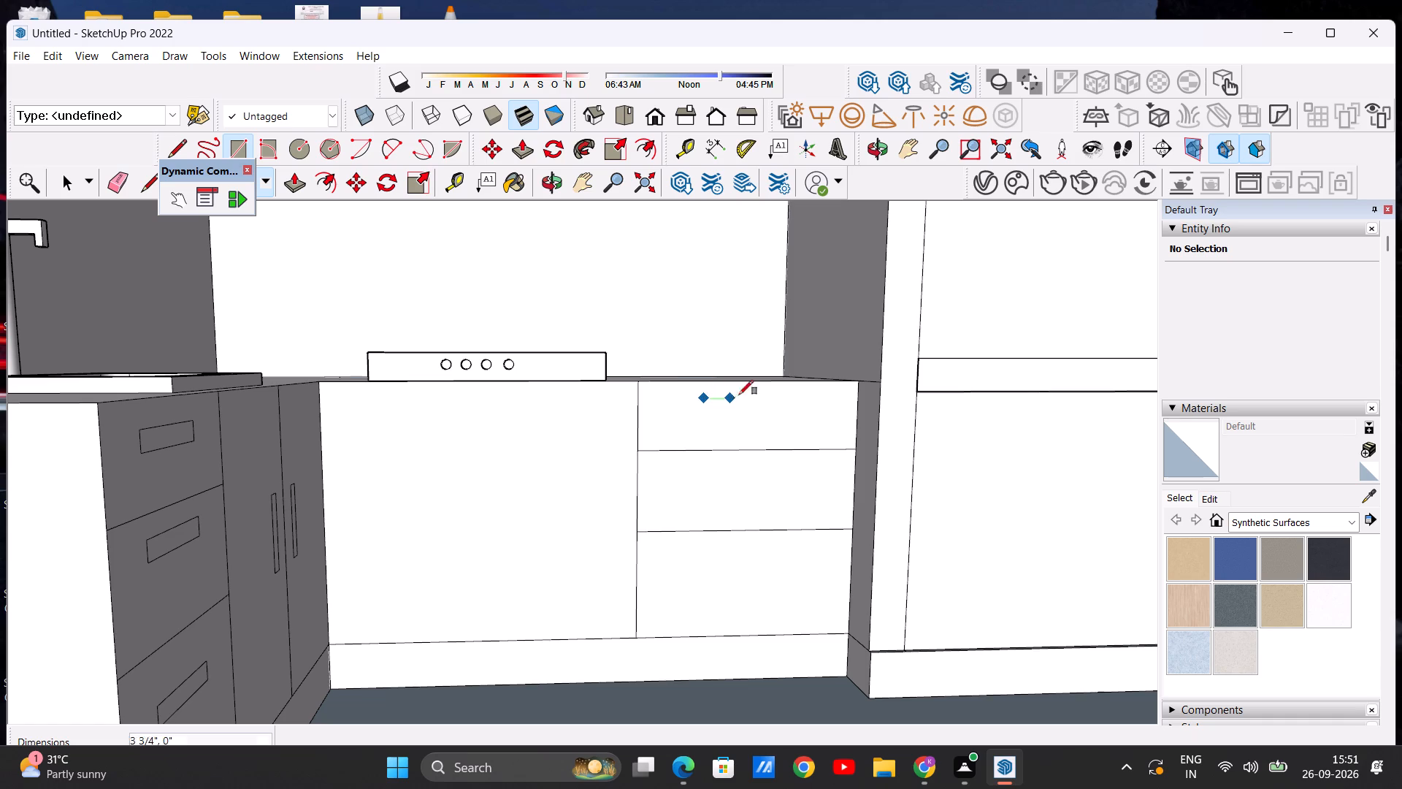
pyautogui.click(811, 411)
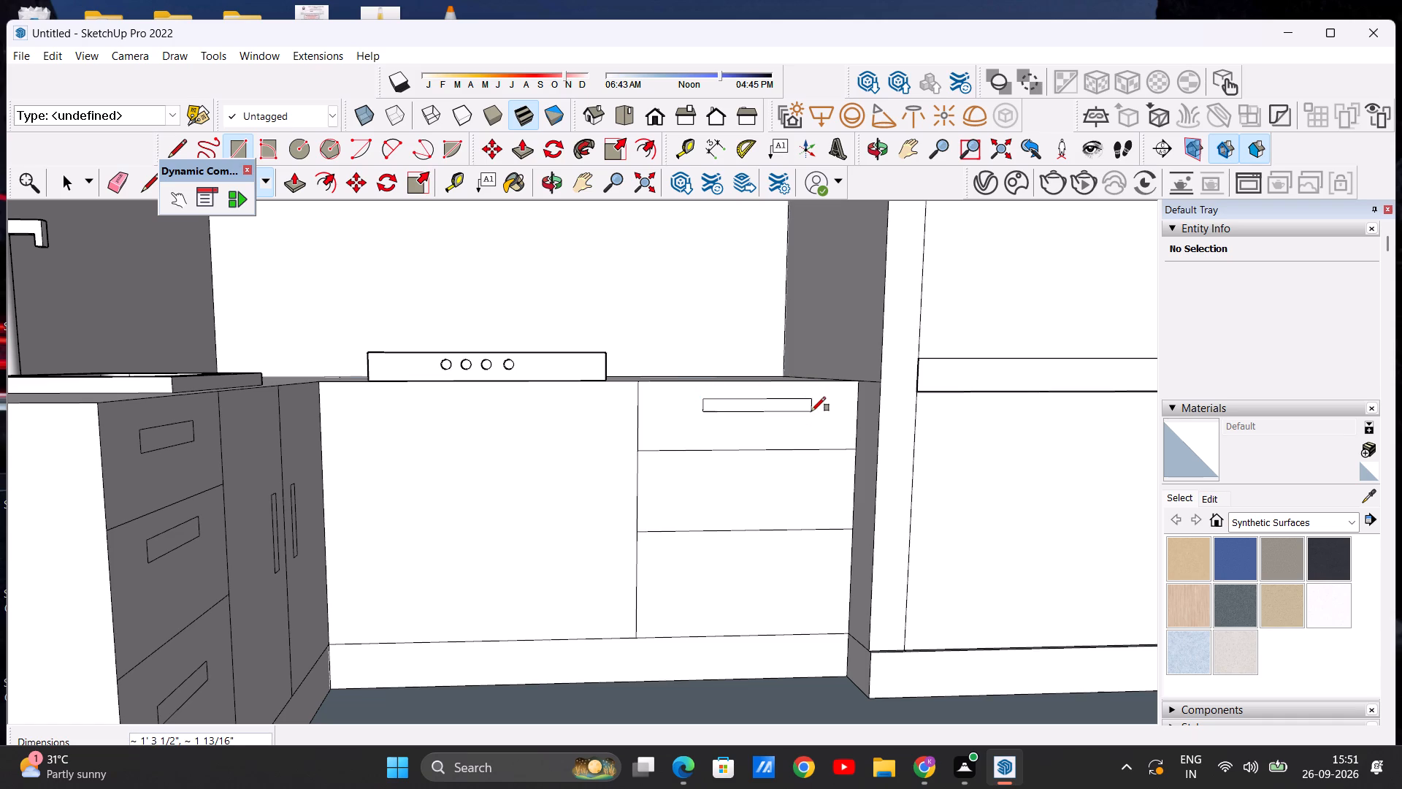
pyautogui.press('space')
# Copy the top drawer's handle rectangle about 9 7/8" straight down onto the middle drawer beside the tall unit.
pyautogui.doubleClick(799, 401)
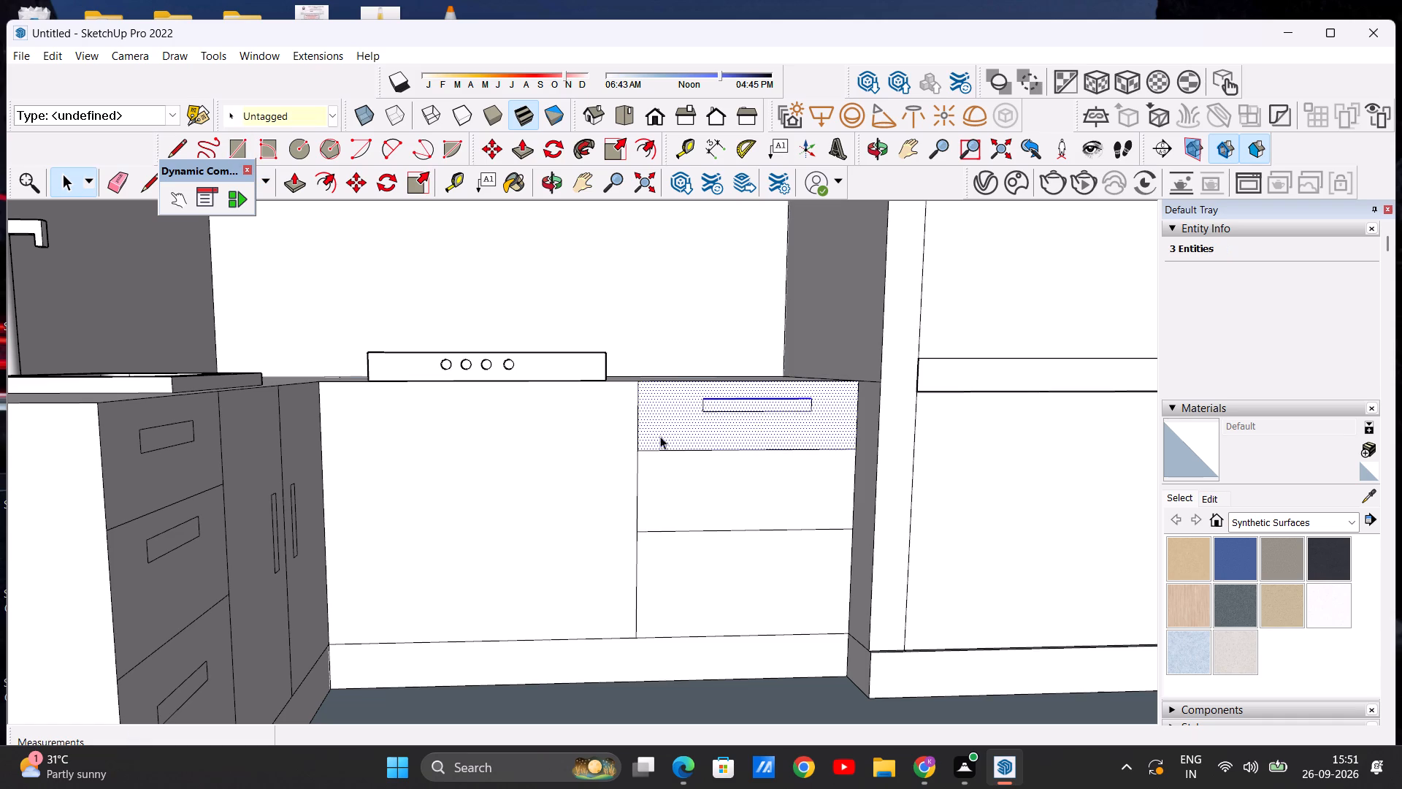
pyautogui.scroll(-8, 676, 397)
pyautogui.click(662, 659)
pyautogui.scroll(11, 748, 384)
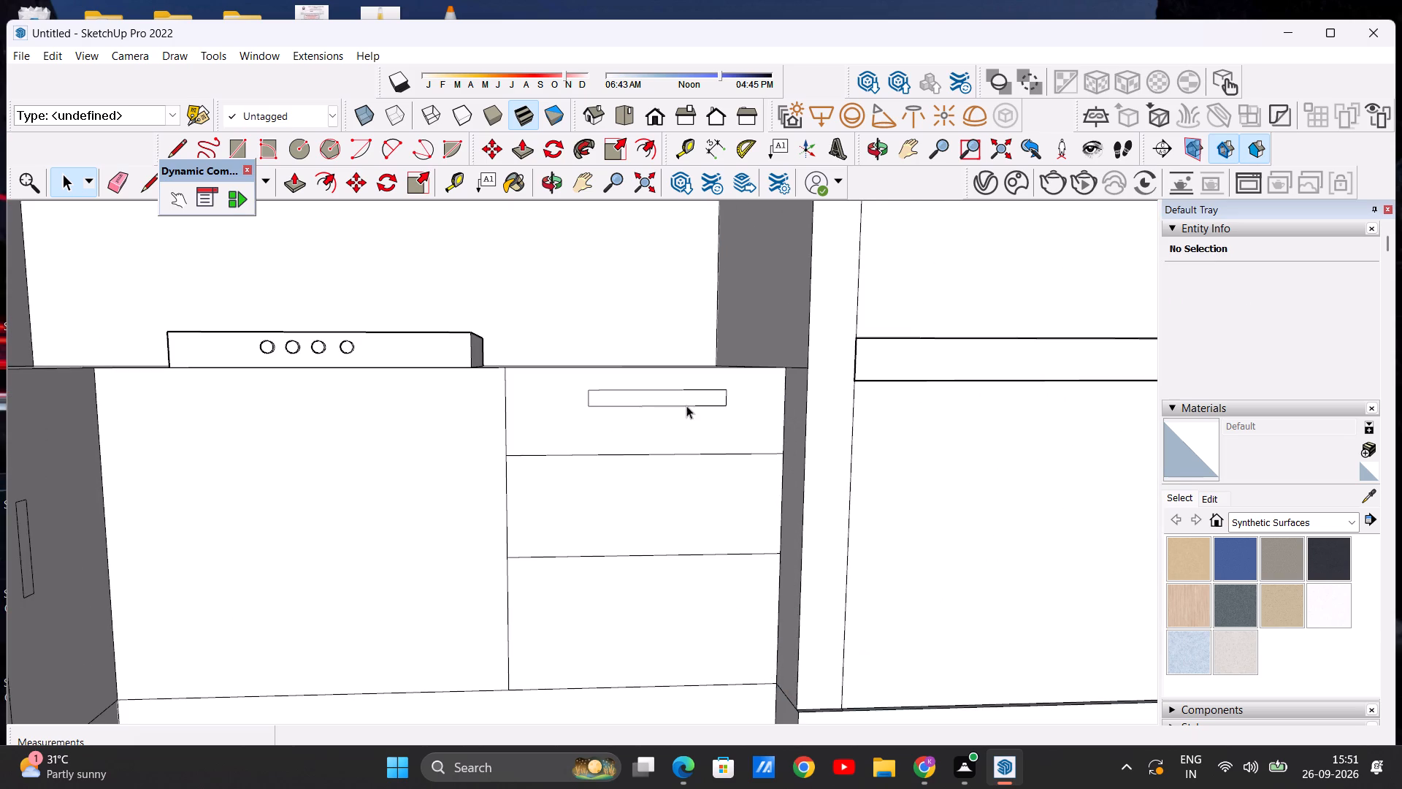
pyautogui.doubleClick(683, 402)
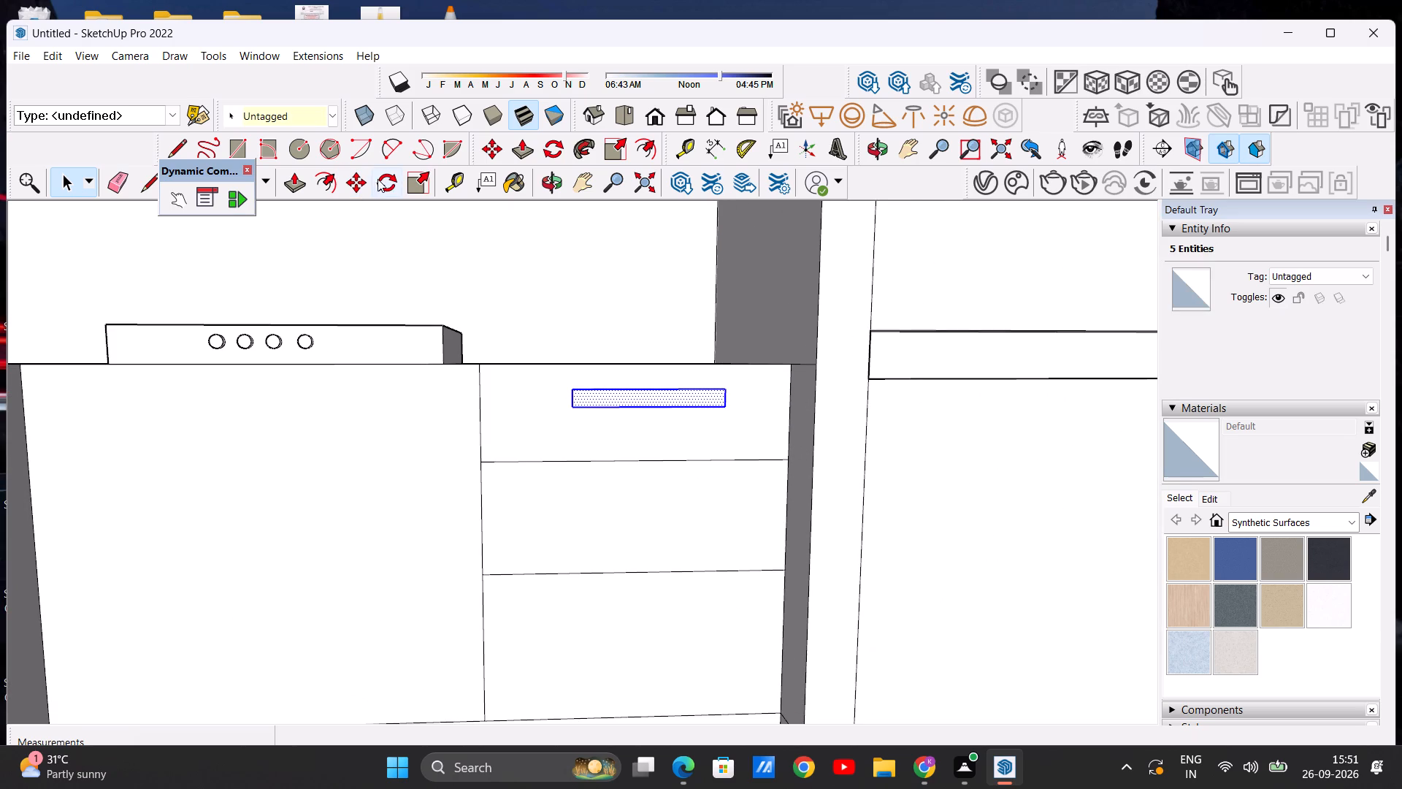
pyautogui.click(361, 180)
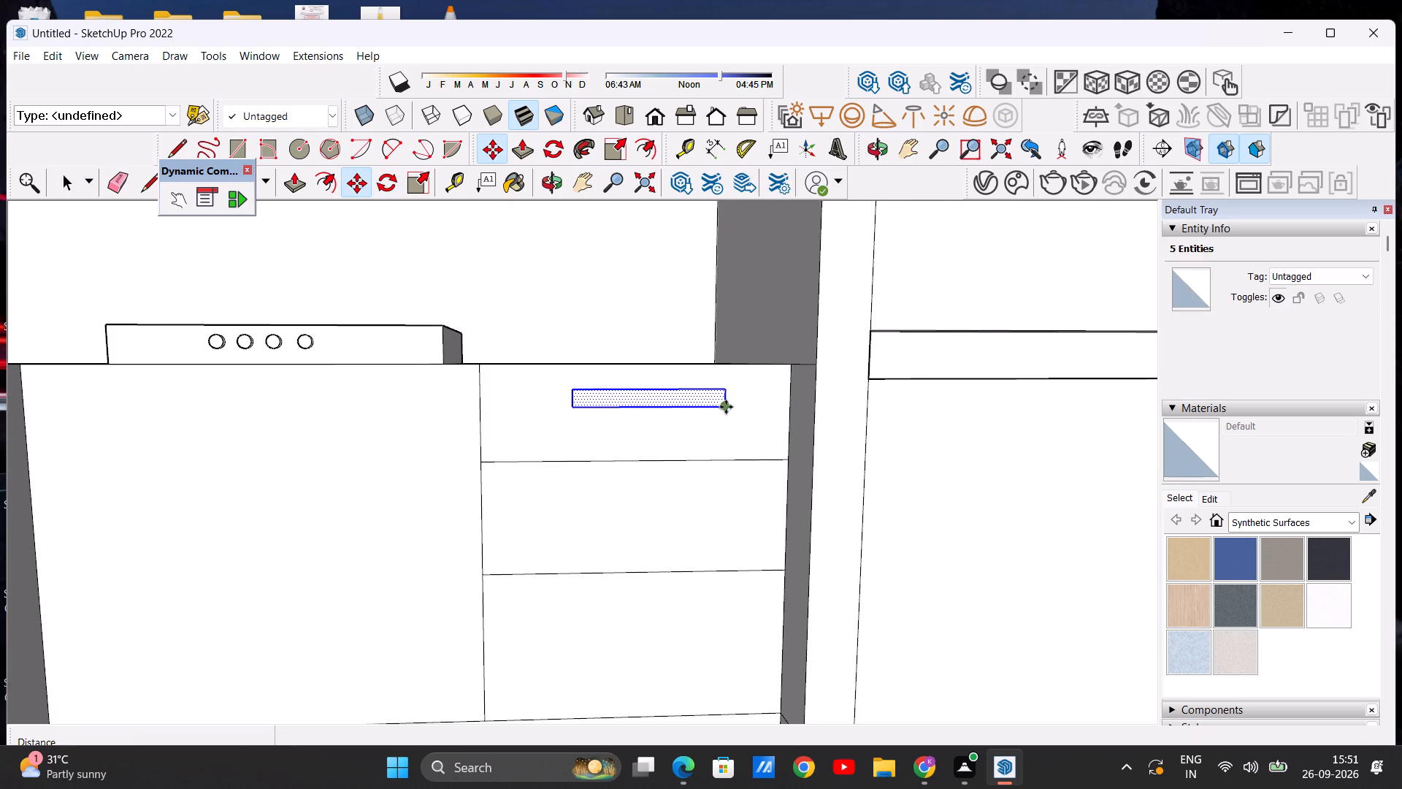
pyautogui.click(726, 407)
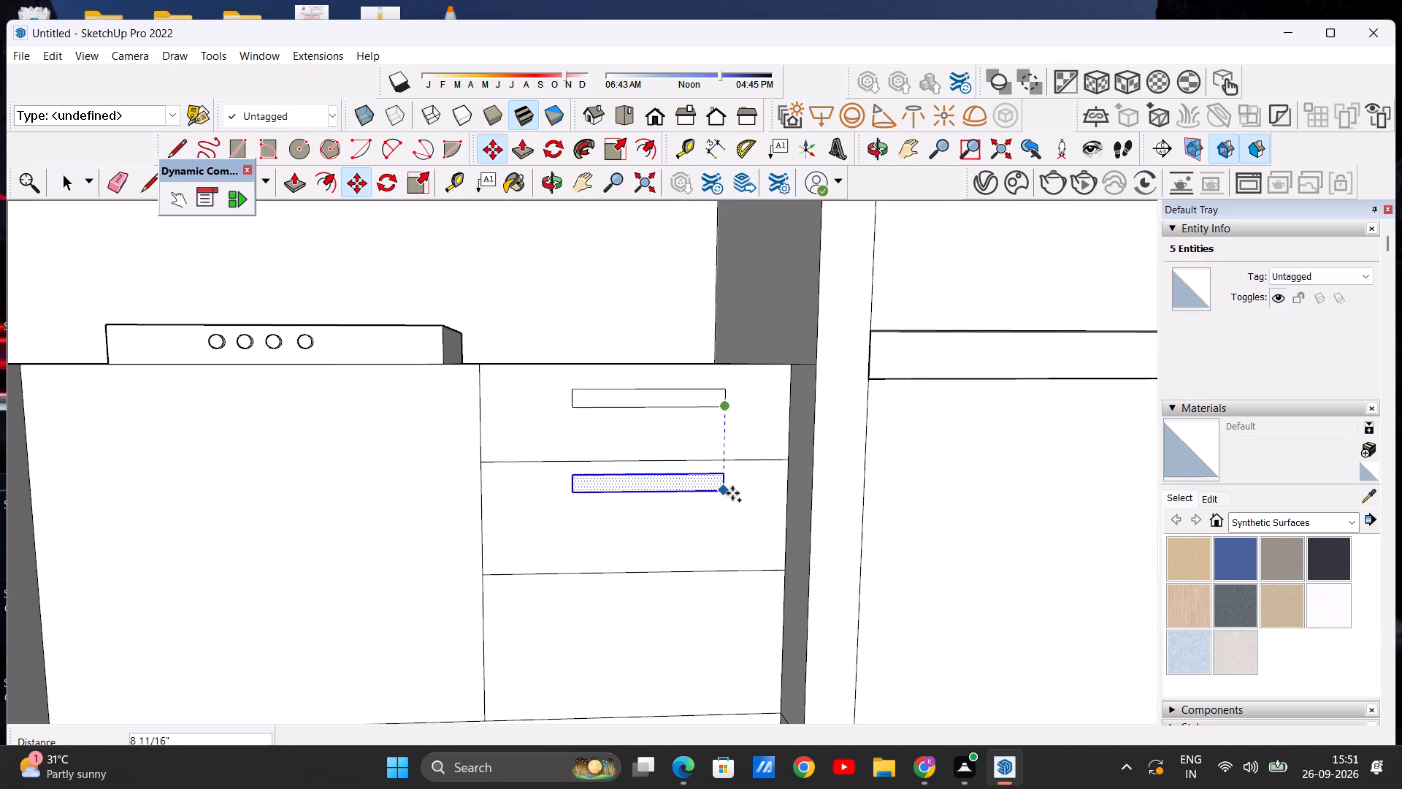
pyautogui.click(732, 503)
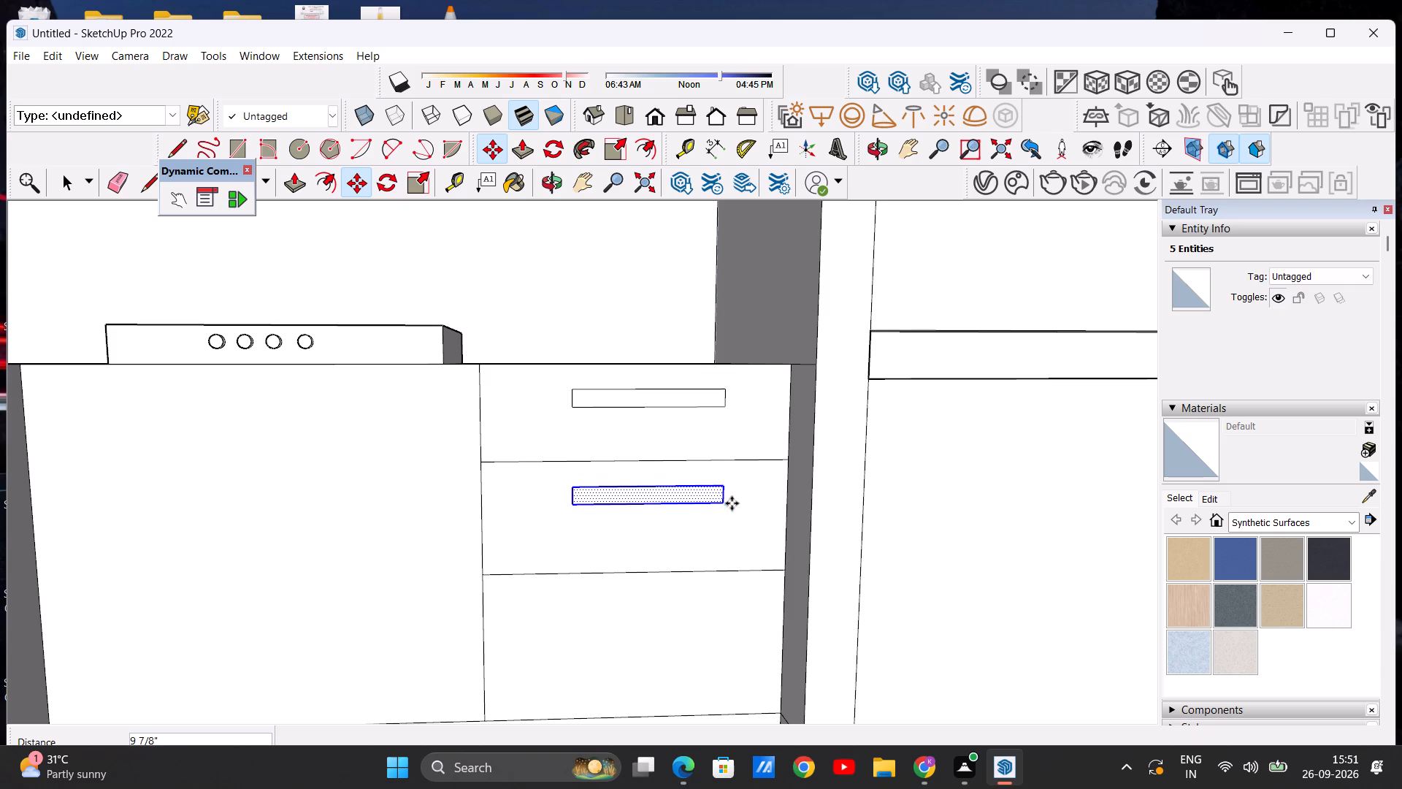
# Copy the middle drawer's handle rectangle about 1' 5/8" down onto the bottom drawer beside the tall unit.
pyautogui.click(724, 502)
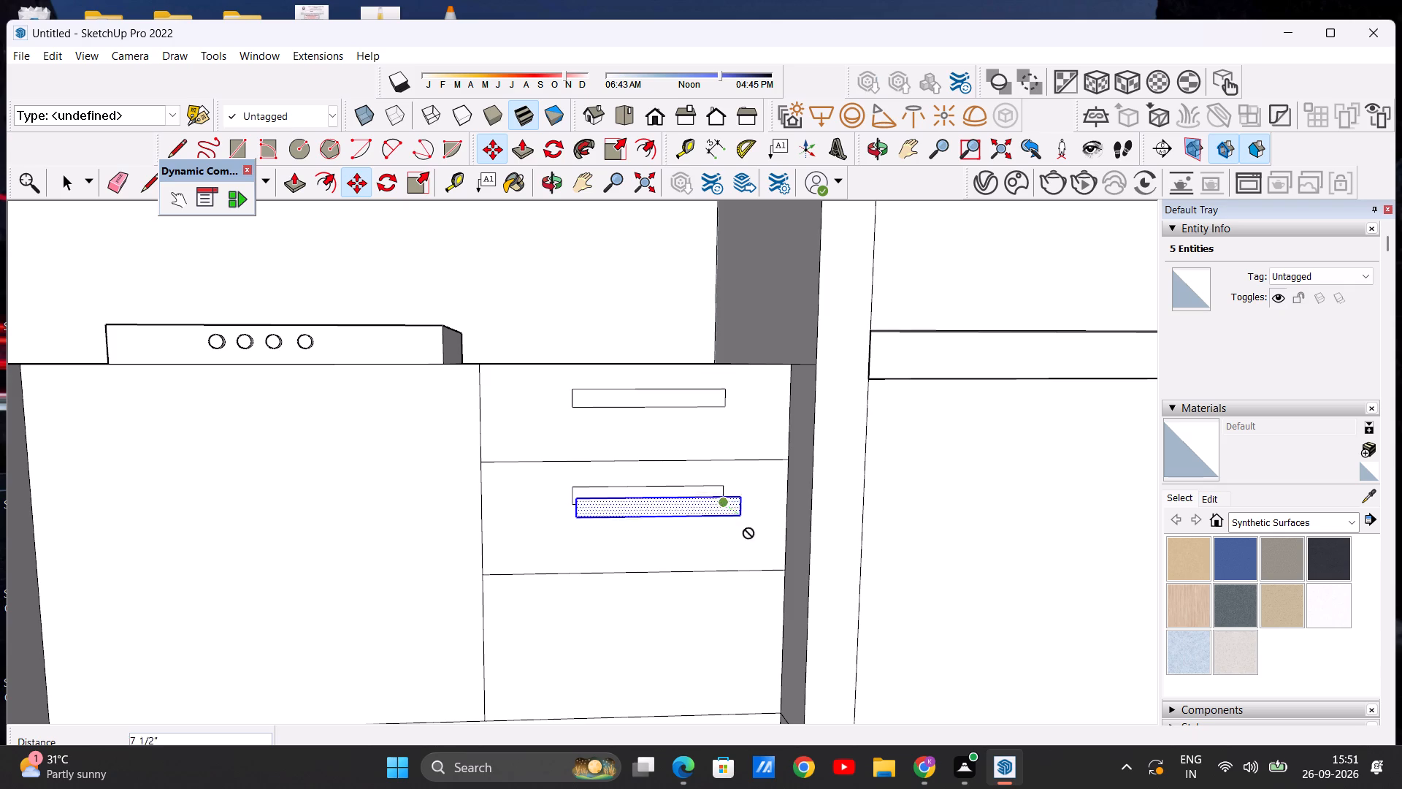
pyautogui.click(719, 622)
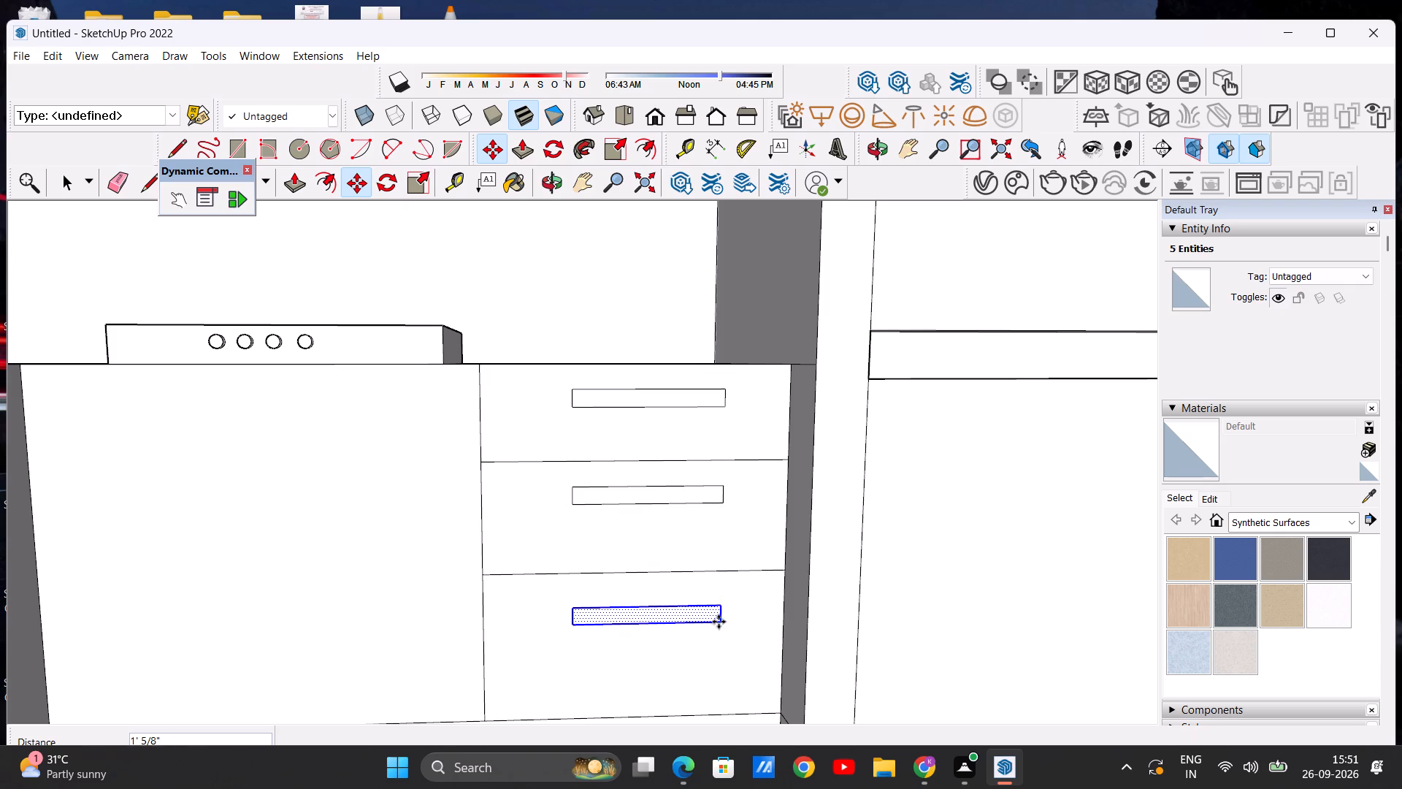
pyautogui.press('space')
pyautogui.scroll(-7, 679, 500)
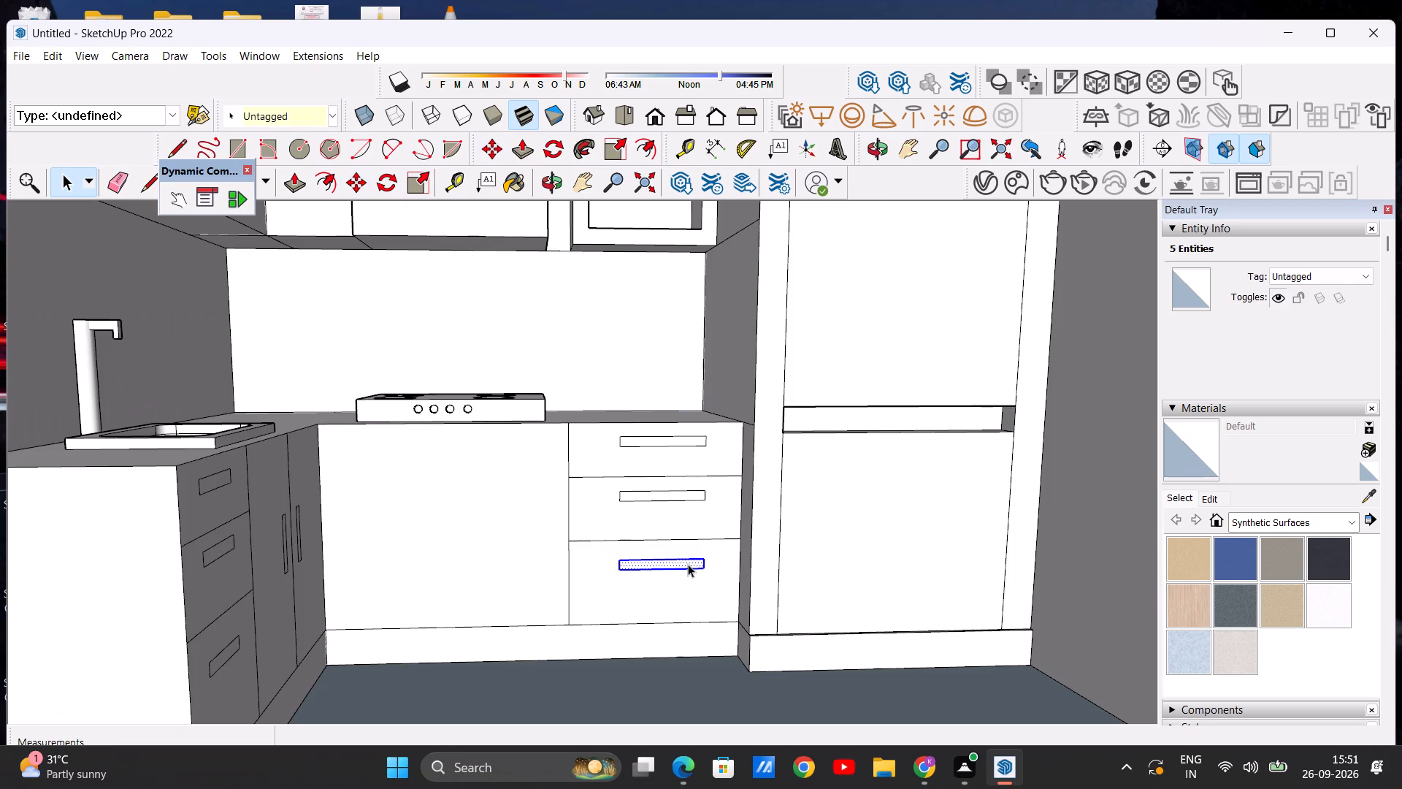
pyautogui.scroll(-6, 654, 491)
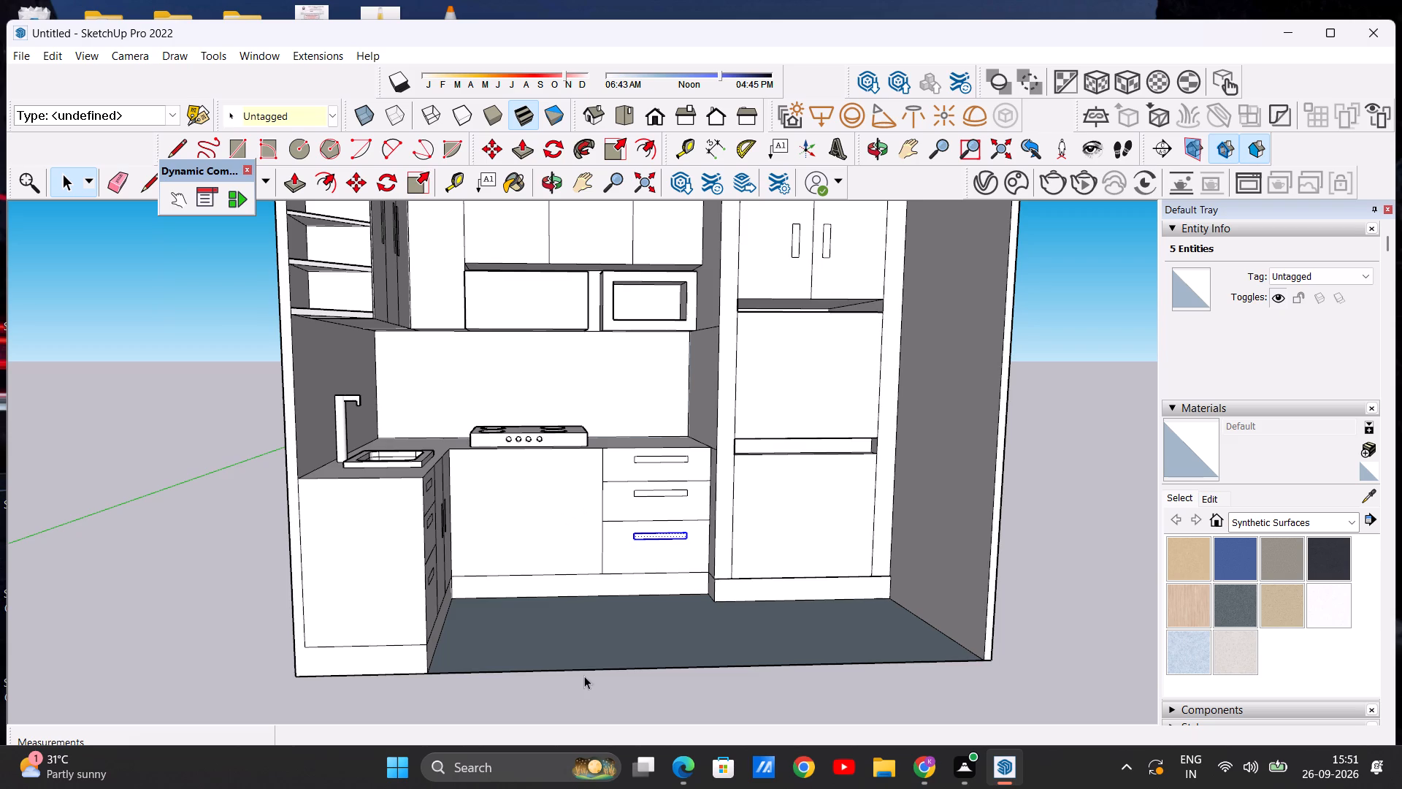
pyautogui.click(579, 678)
# Draw two vertical lines, each about 3' 15/16" long, below the hob's sink-side edge and centre to form two doors.
pyautogui.scroll(5, 578, 495)
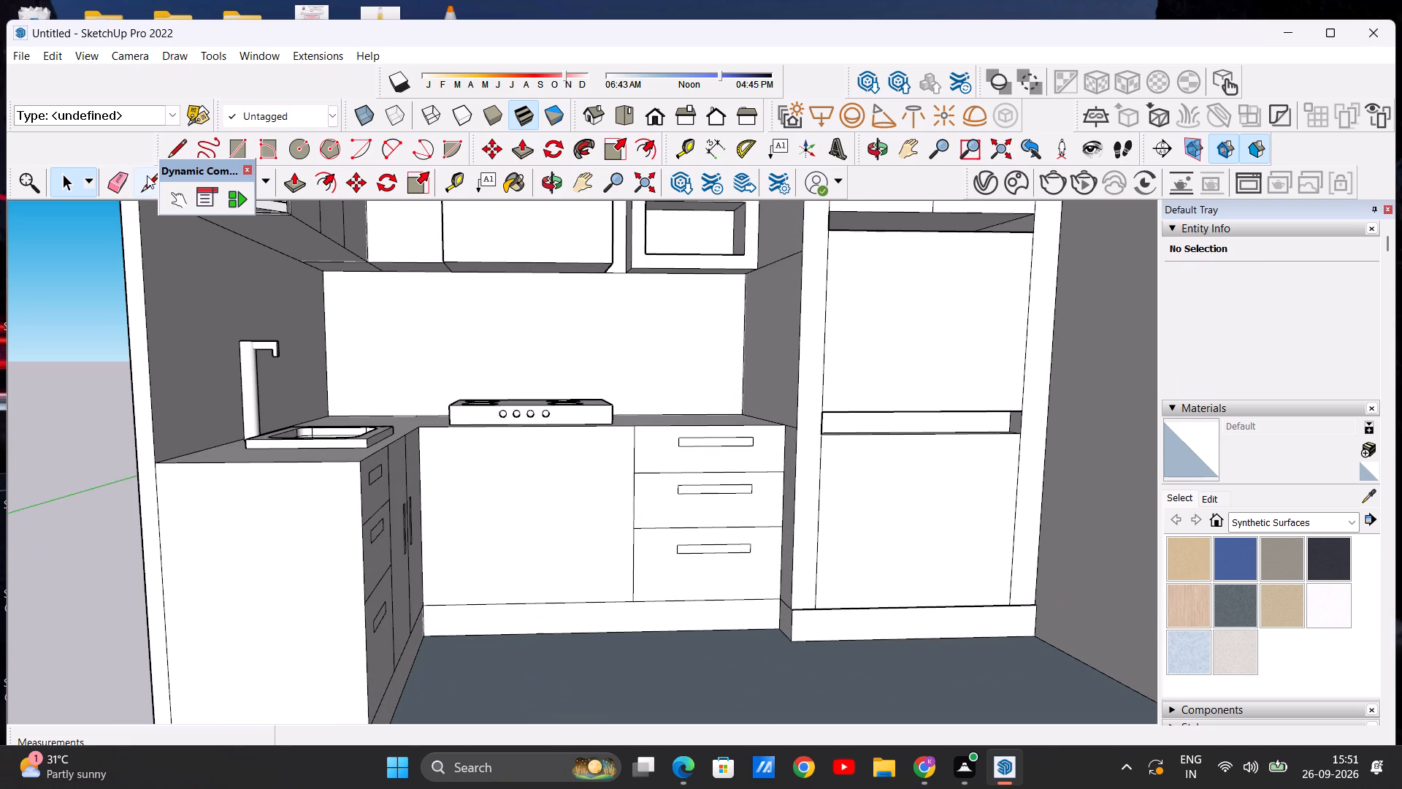
pyautogui.click(177, 146)
pyautogui.scroll(5, 410, 451)
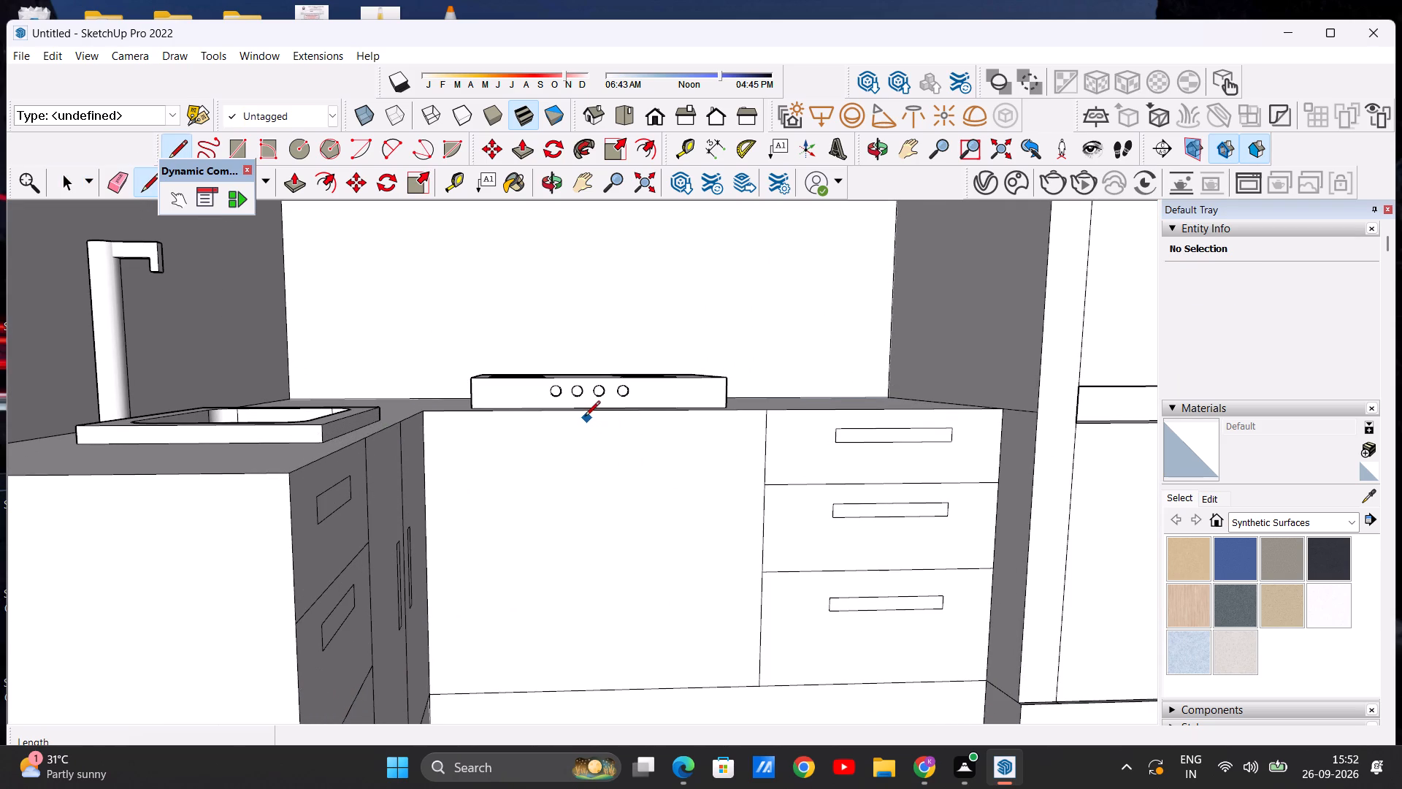
pyautogui.click(471, 415)
pyautogui.click(476, 693)
pyautogui.scroll(-6, 411, 538)
pyautogui.scroll(6, 457, 457)
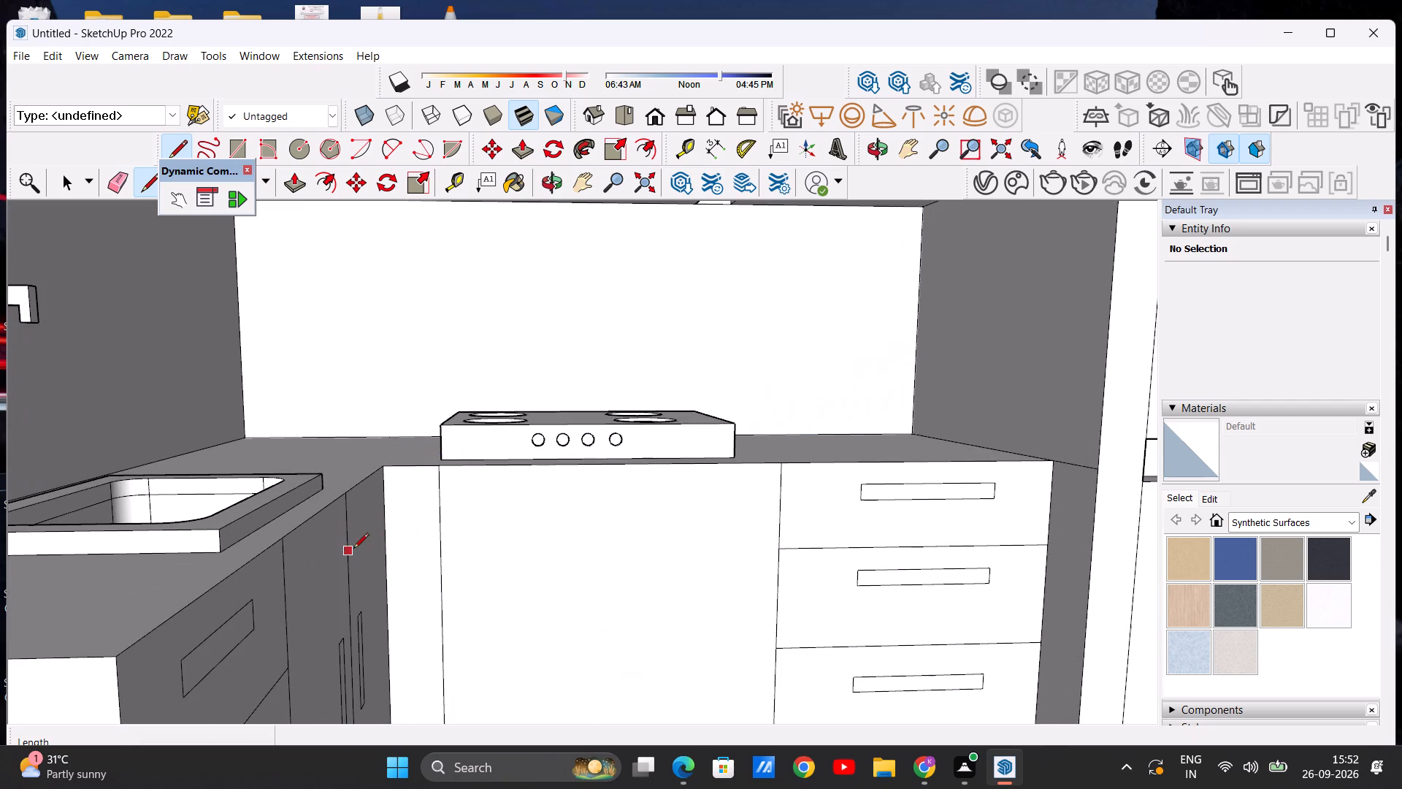
pyautogui.scroll(-4, 357, 545)
pyautogui.click(540, 487)
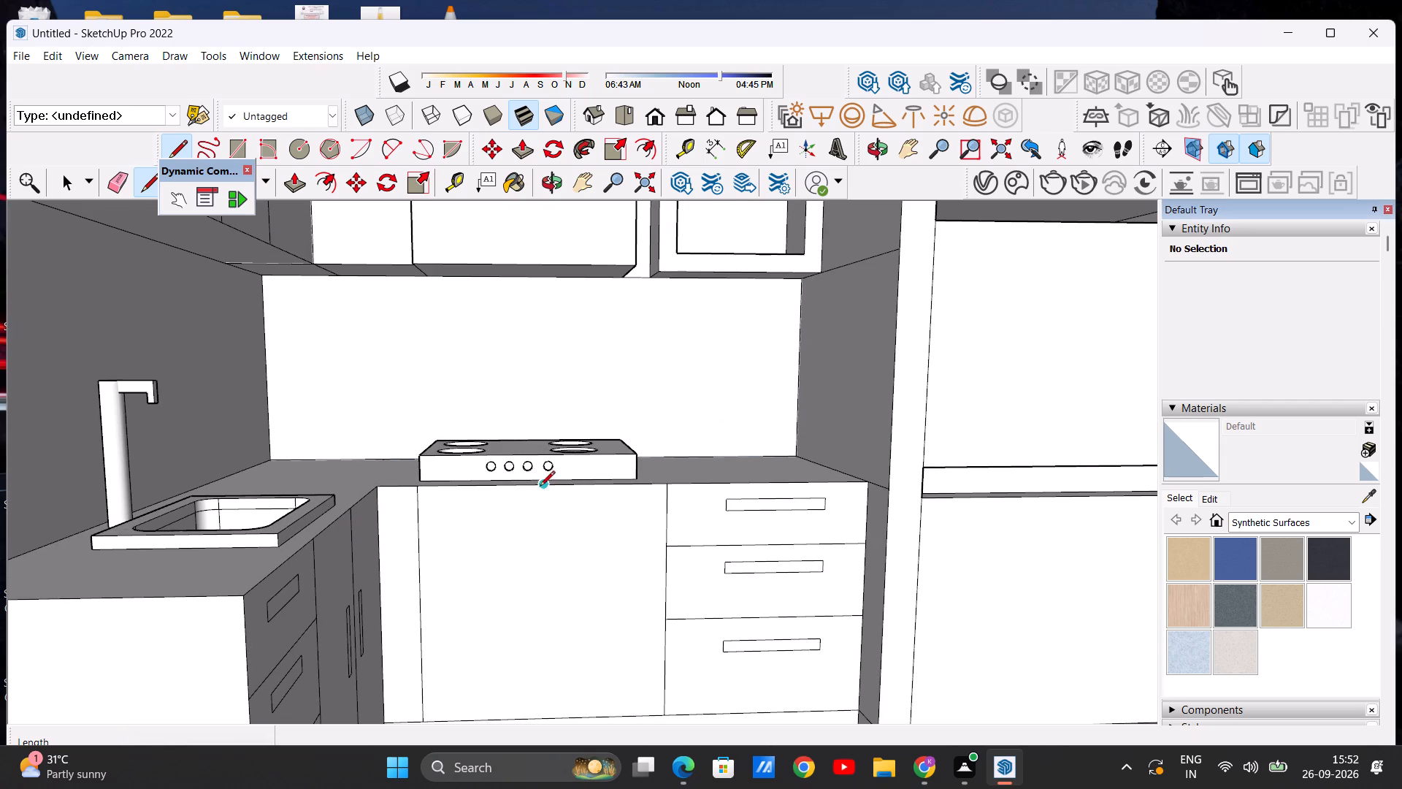
pyautogui.click(546, 716)
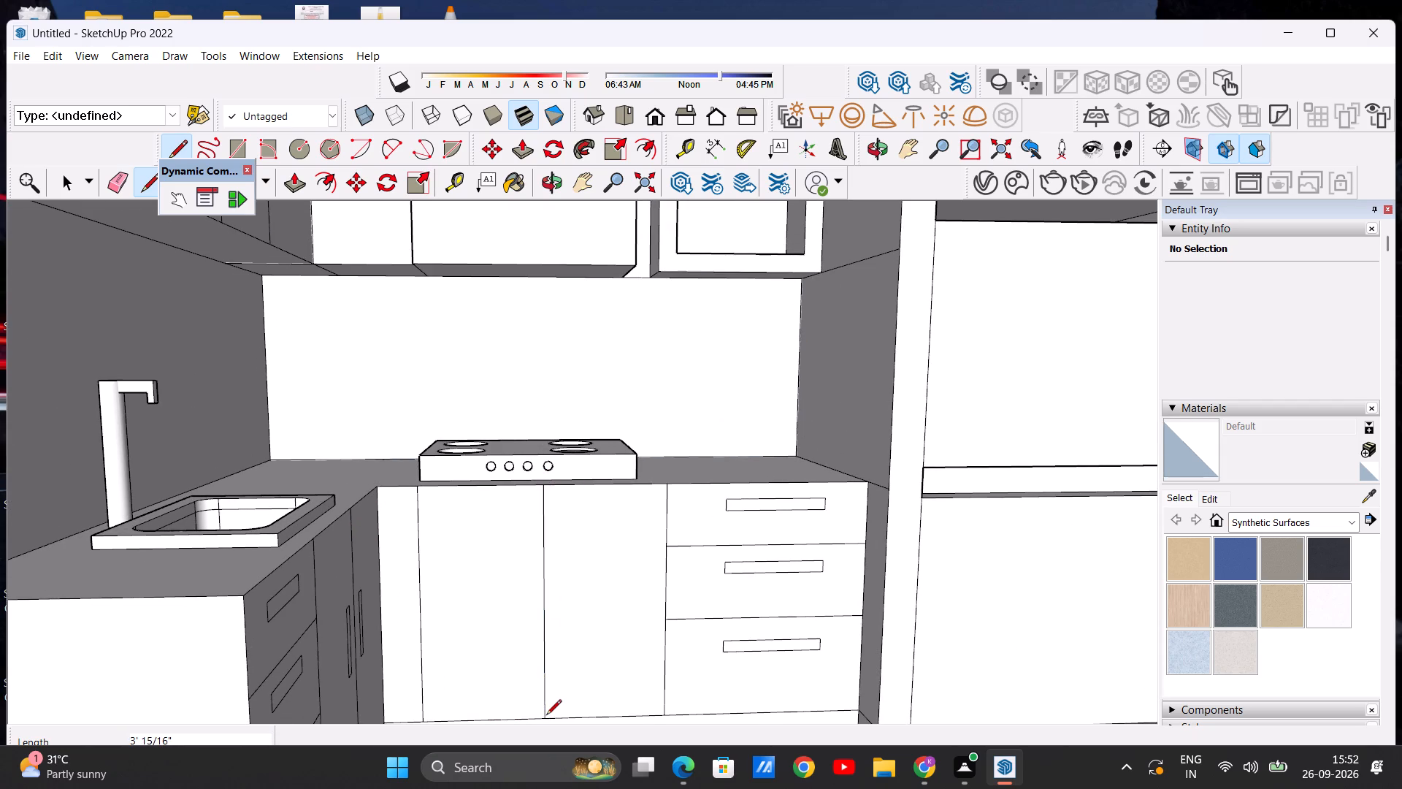
pyautogui.press('space')
pyautogui.scroll(-7, 542, 457)
pyautogui.scroll(5, 593, 576)
pyautogui.scroll(-3, 547, 499)
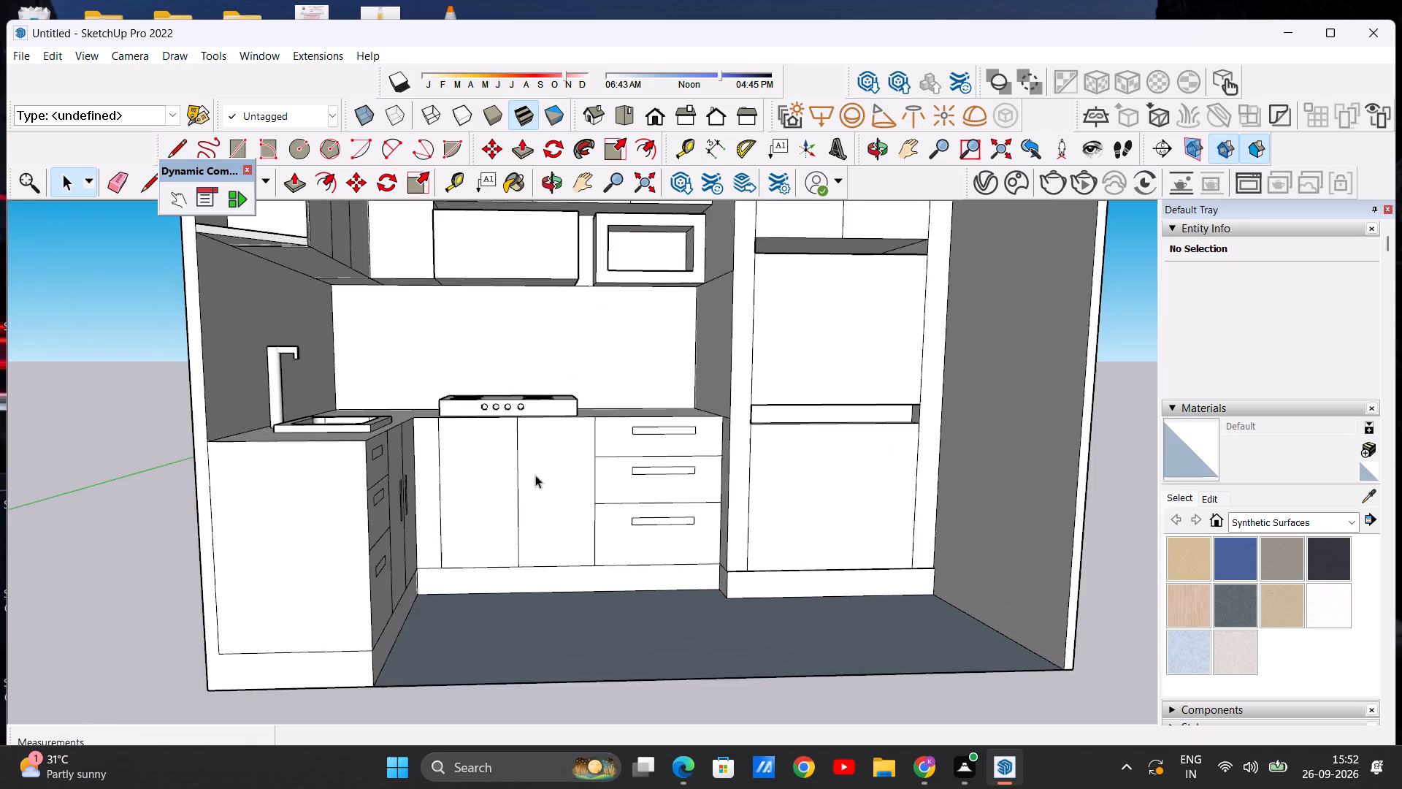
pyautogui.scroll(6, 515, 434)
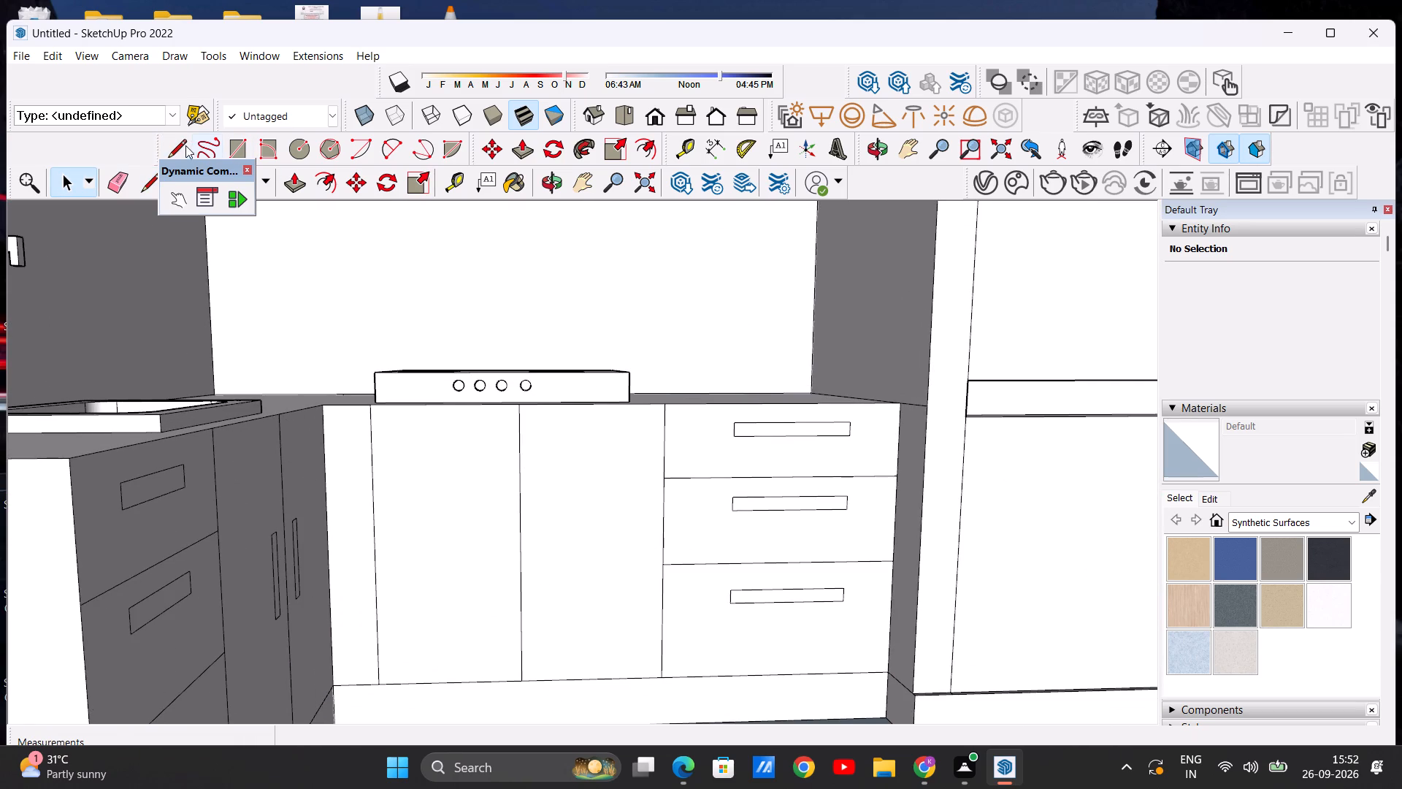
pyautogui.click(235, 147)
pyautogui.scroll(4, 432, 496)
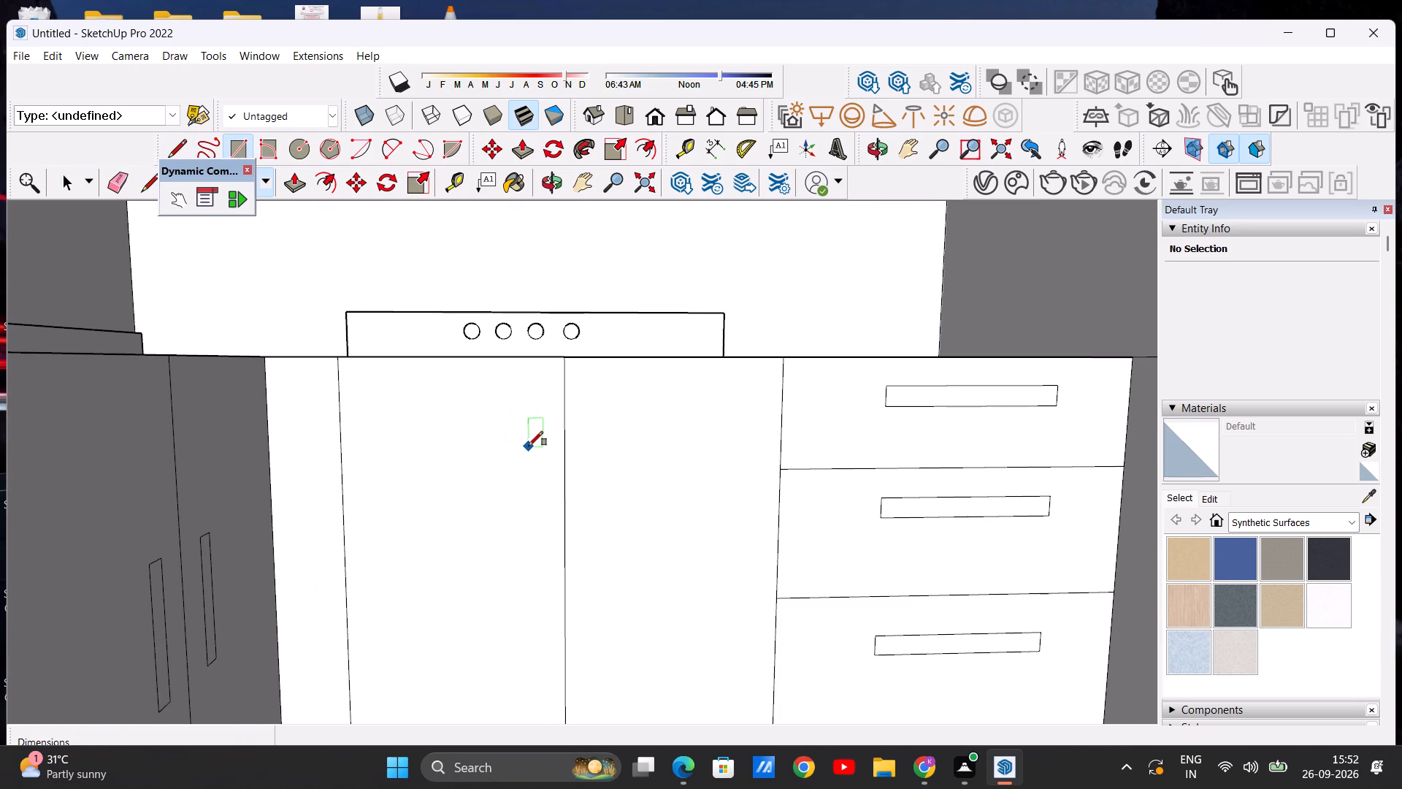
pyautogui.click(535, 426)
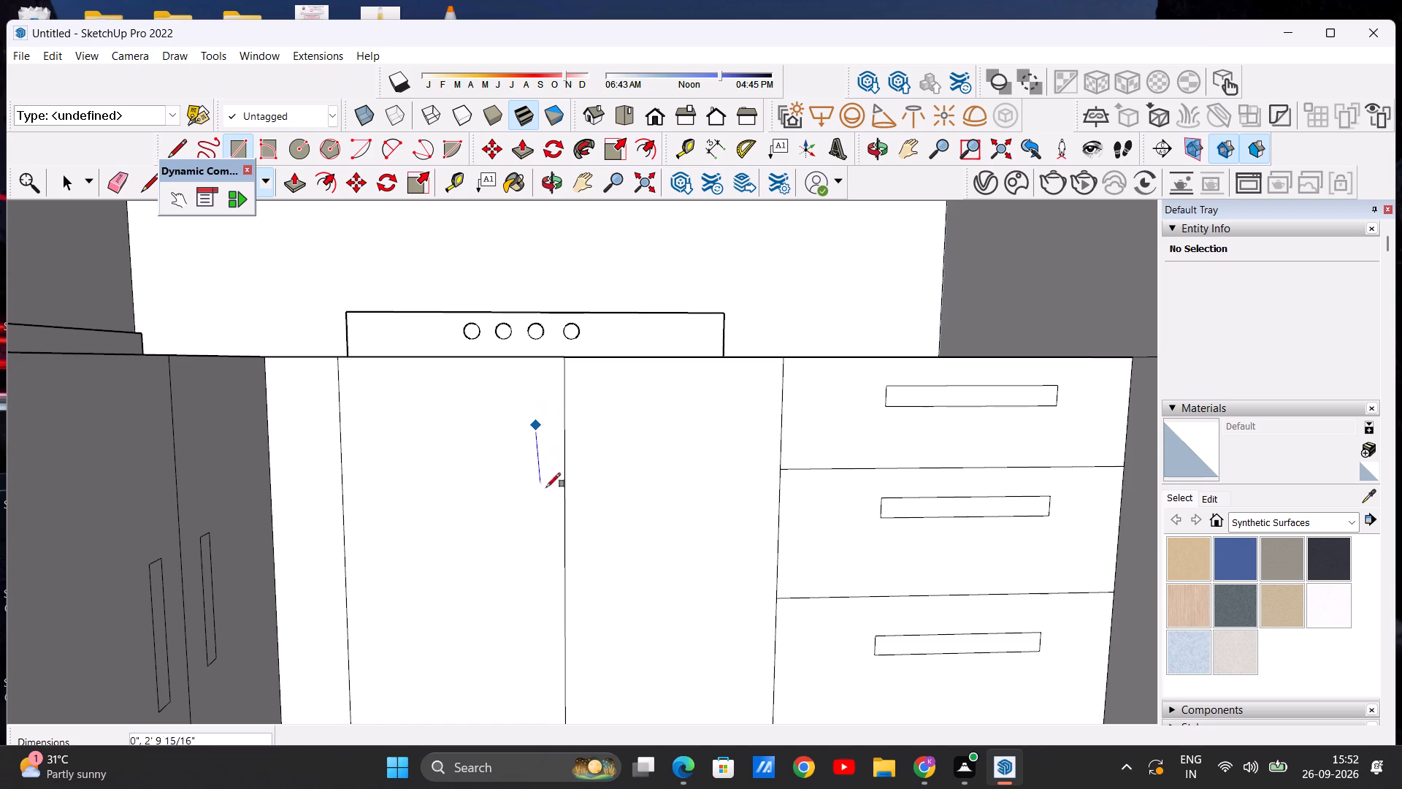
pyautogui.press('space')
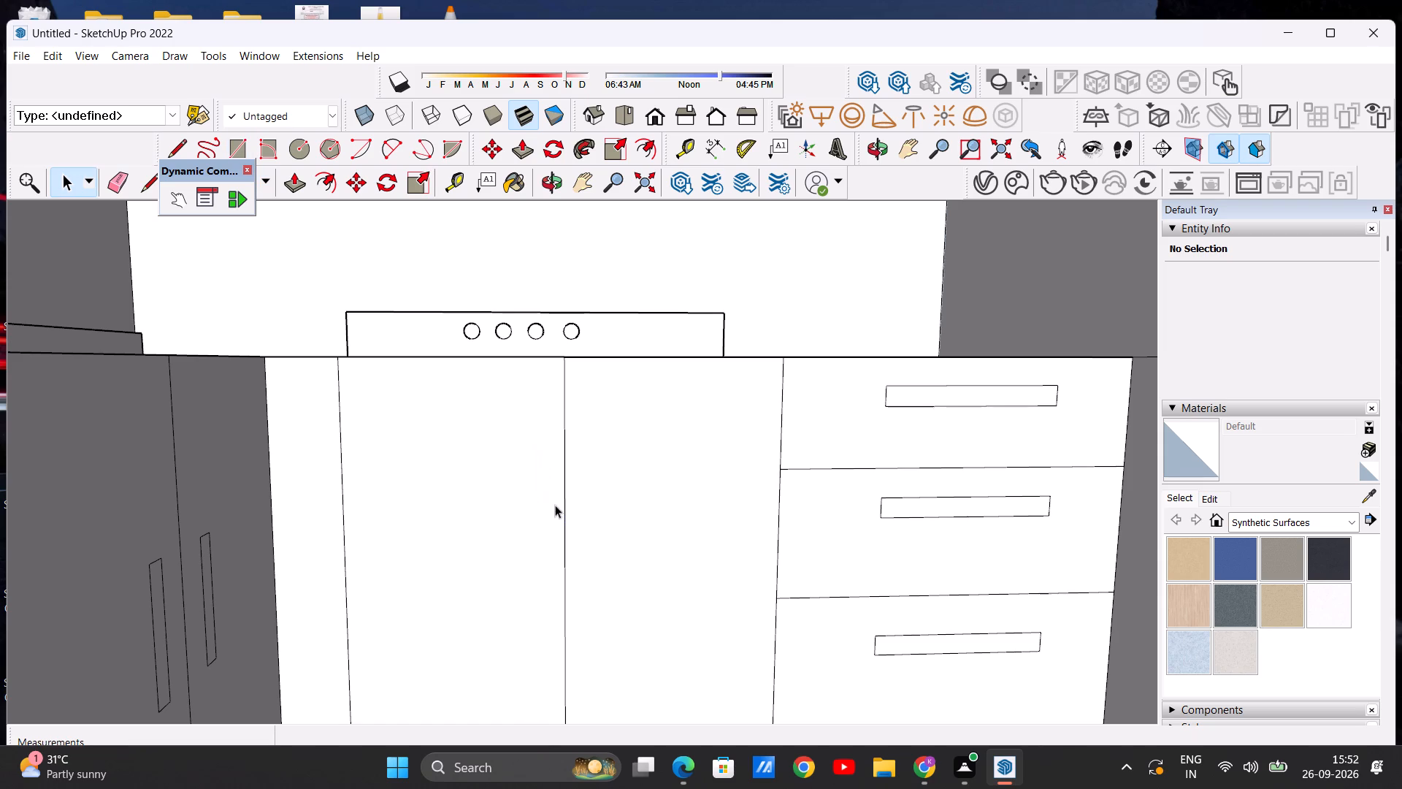
# Draw a vertical handle rectangle, about 8 1/16" by 1 1/16", on the sink-side hob cabinet door near the door split.
pyautogui.click(234, 145)
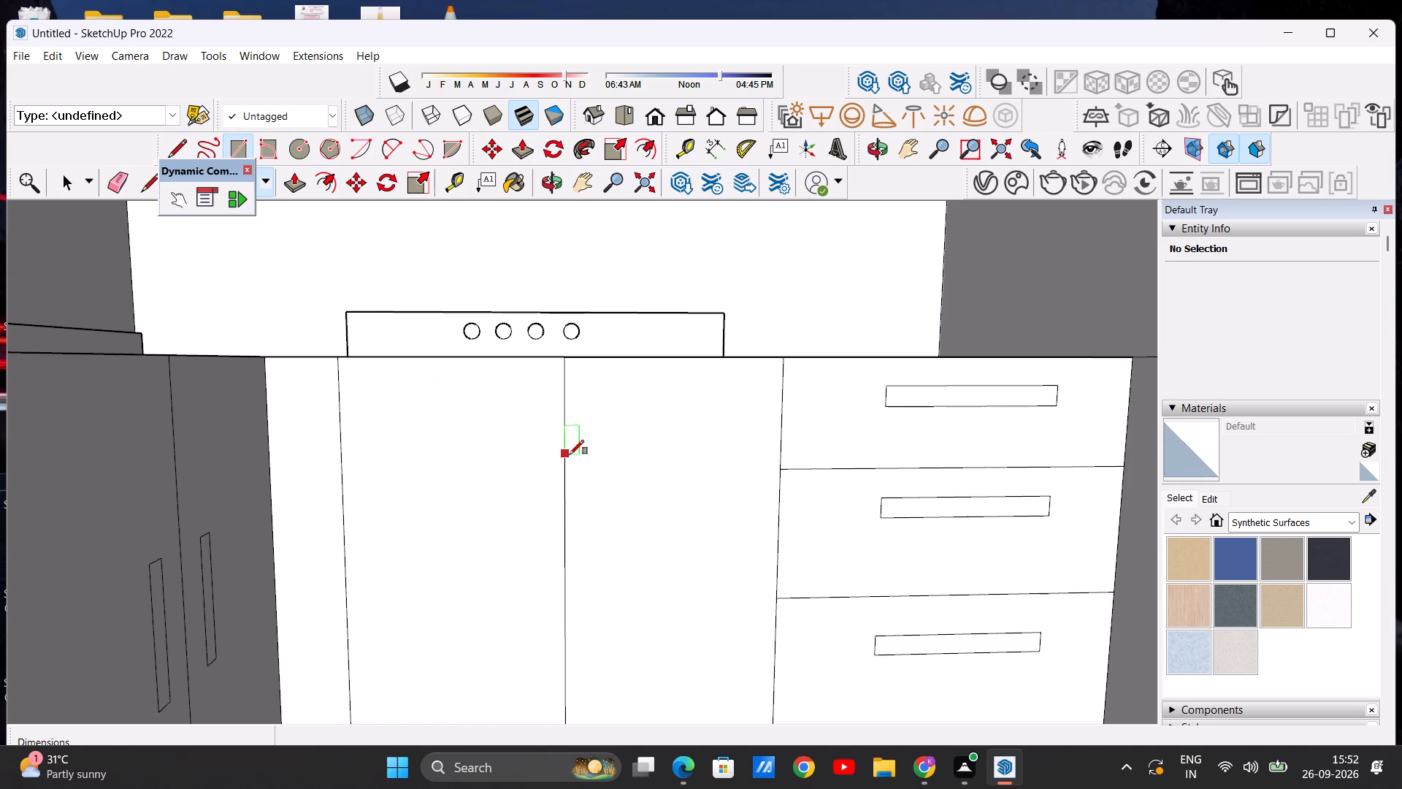
pyautogui.click(547, 447)
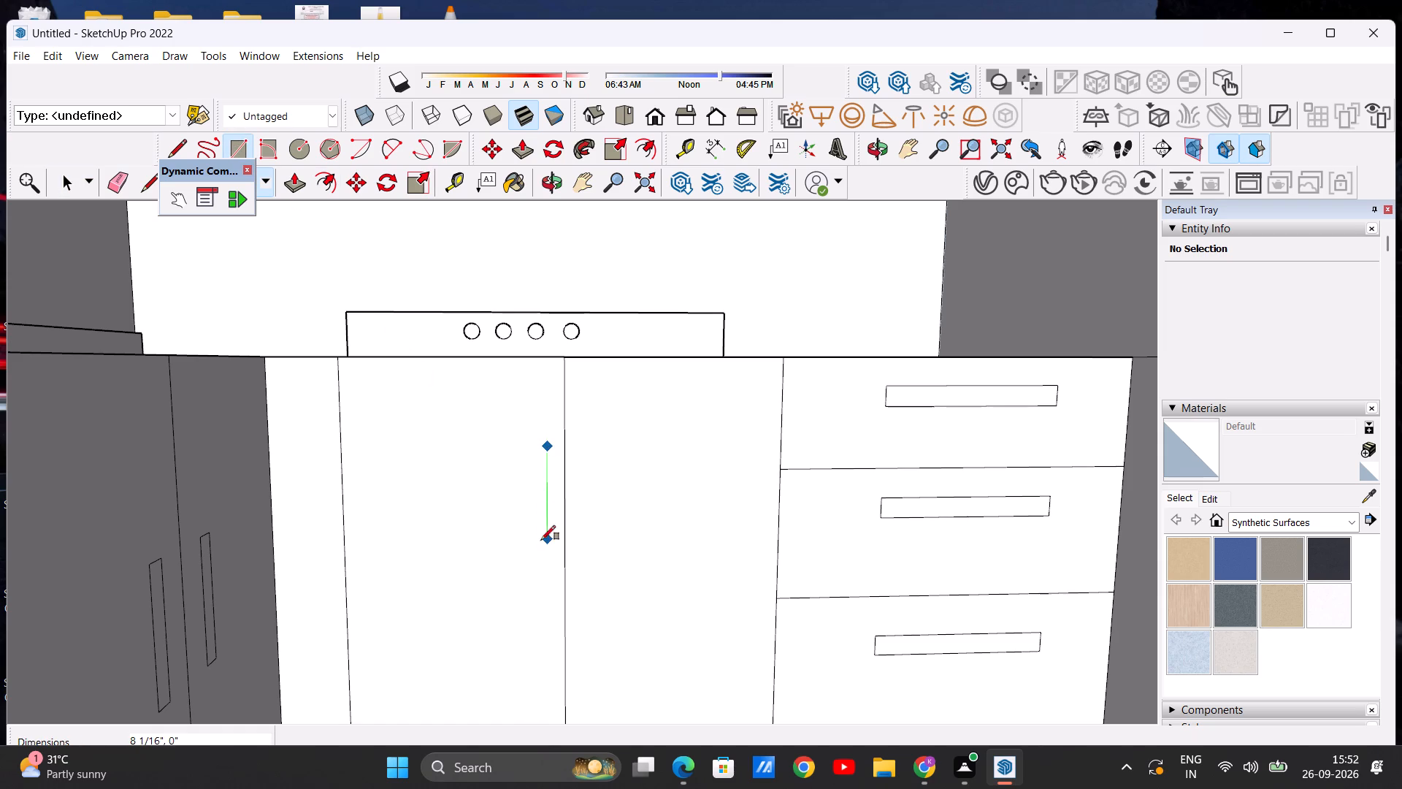
pyautogui.click(535, 540)
pyautogui.press('space')
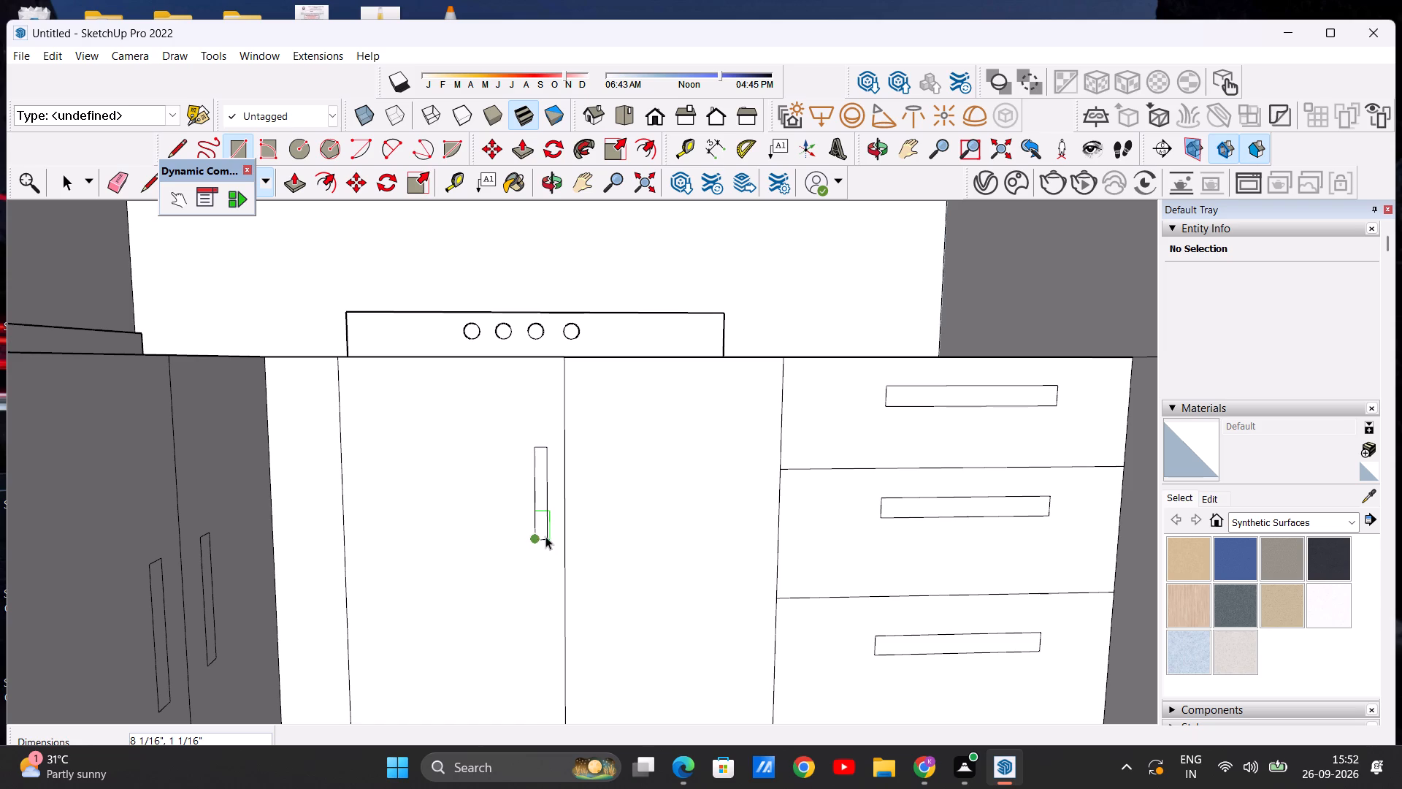
# Copy the door handle rectangle about 4 1/4" horizontally across the split onto the other hob cabinet door.
pyautogui.doubleClick(539, 530)
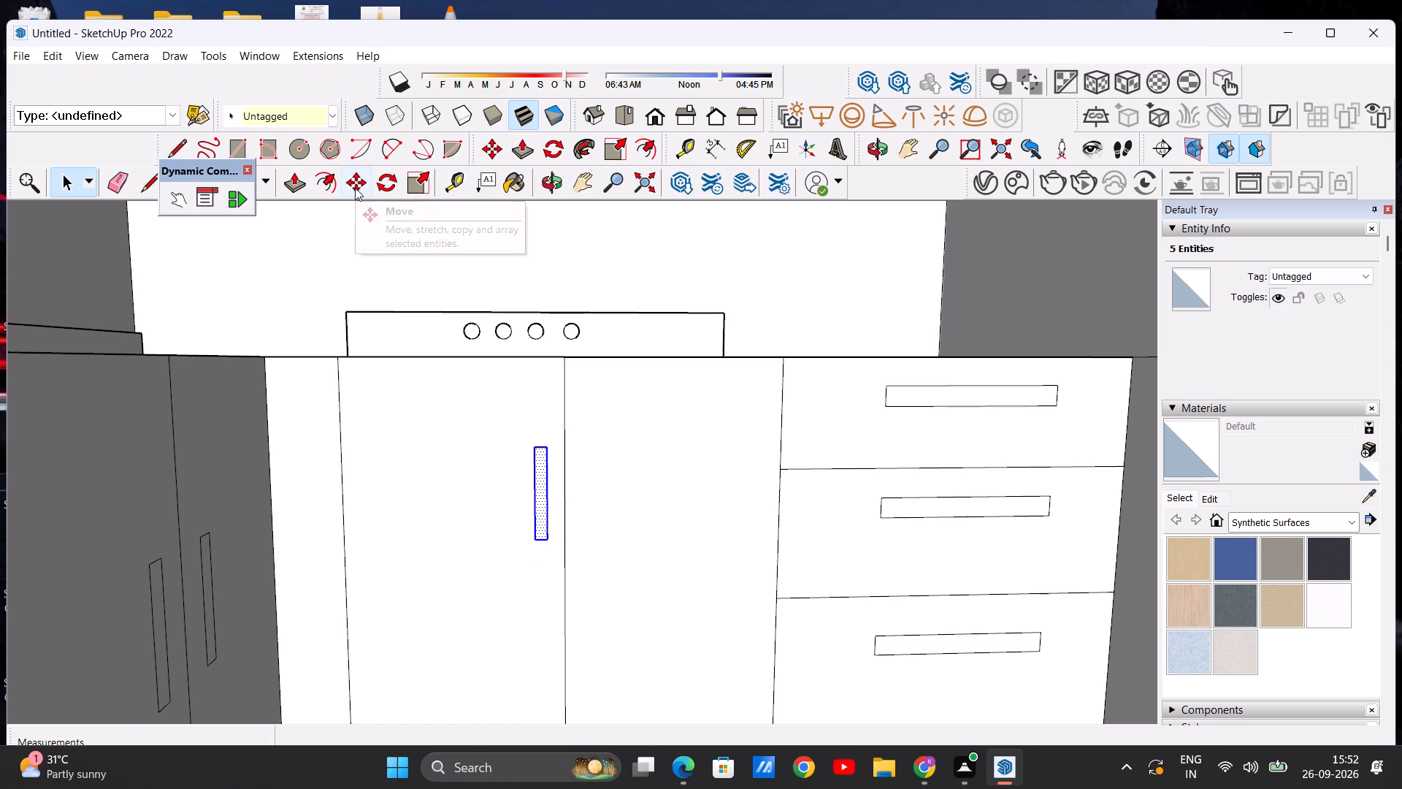
pyautogui.click(355, 188)
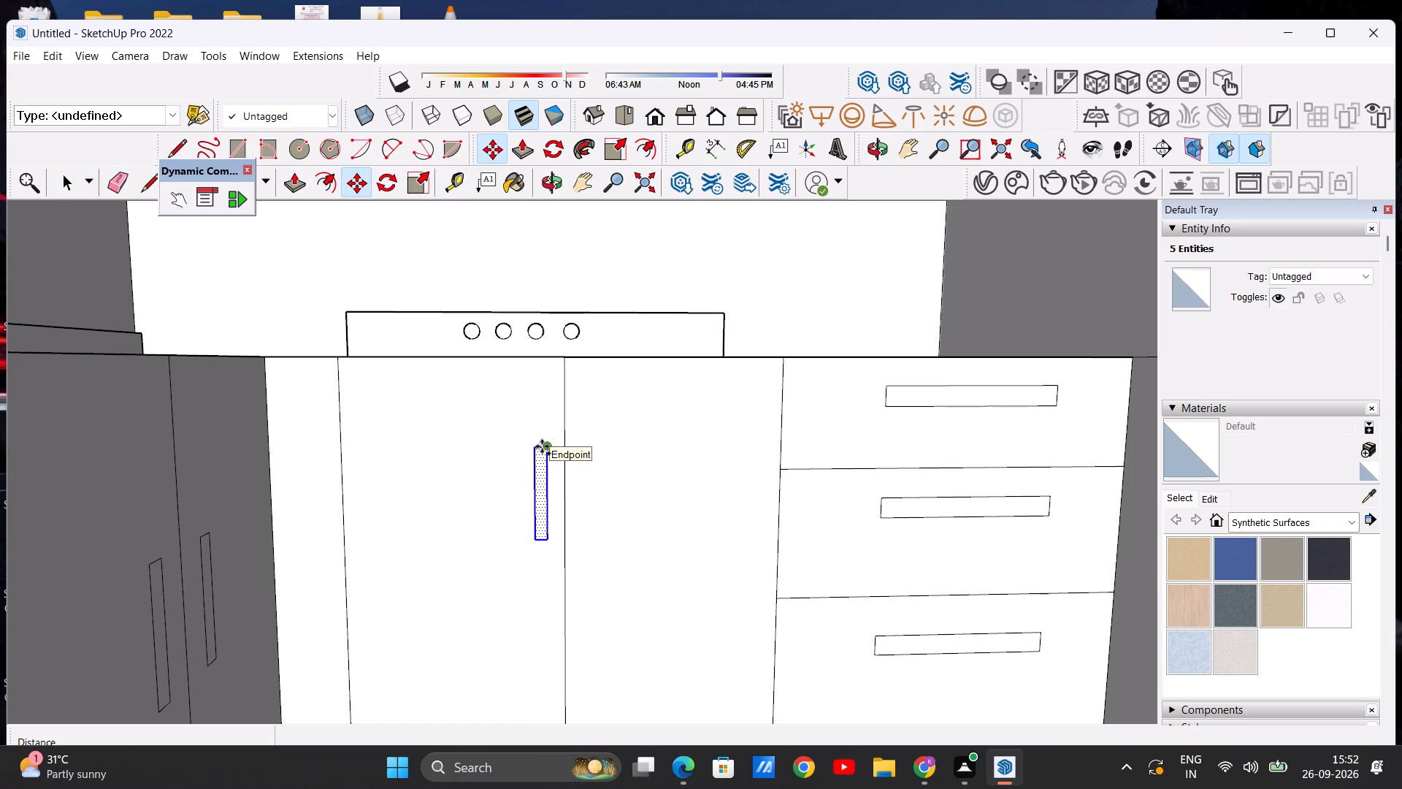
pyautogui.click(542, 446)
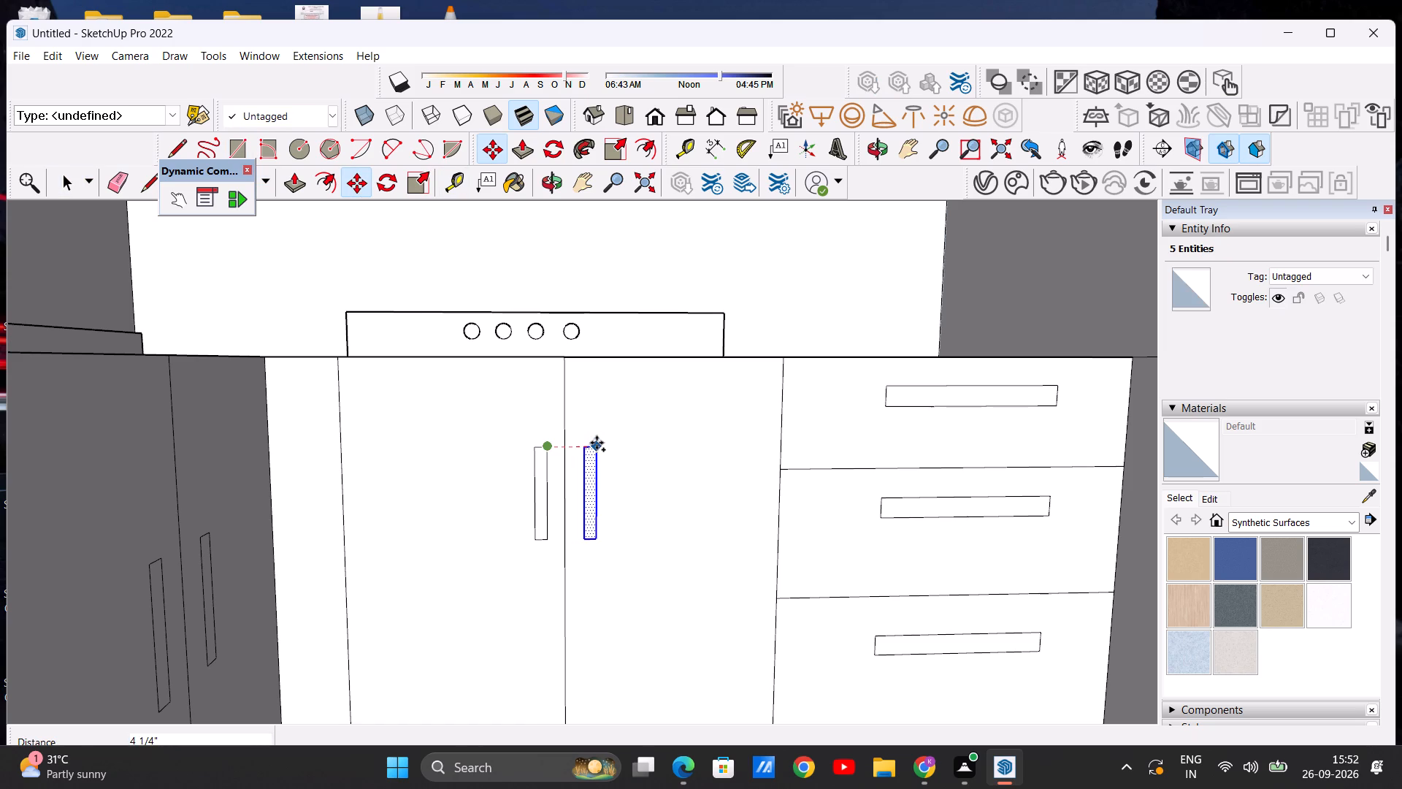
pyautogui.click(597, 443)
pyautogui.press('space')
pyautogui.scroll(-12, 499, 406)
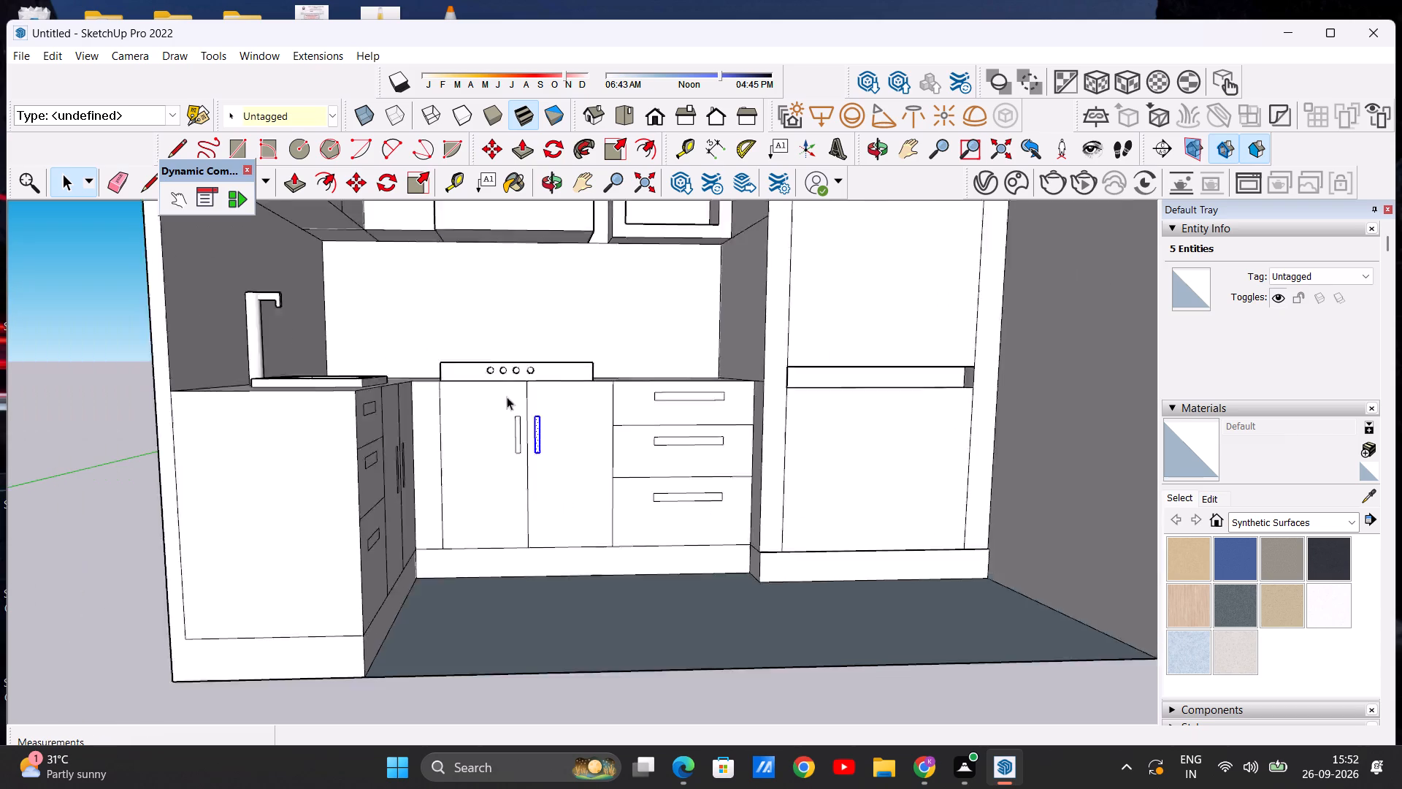
pyautogui.scroll(-3, 507, 397)
pyautogui.click(509, 583)
# Inspect the whole kitchen from the front, above and close up, covering base cabinets, loft, shelves and tall unit.
pyautogui.scroll(6, 499, 405)
pyautogui.moveTo(597, 428); pyautogui.dragTo(397, 514, button='middle')
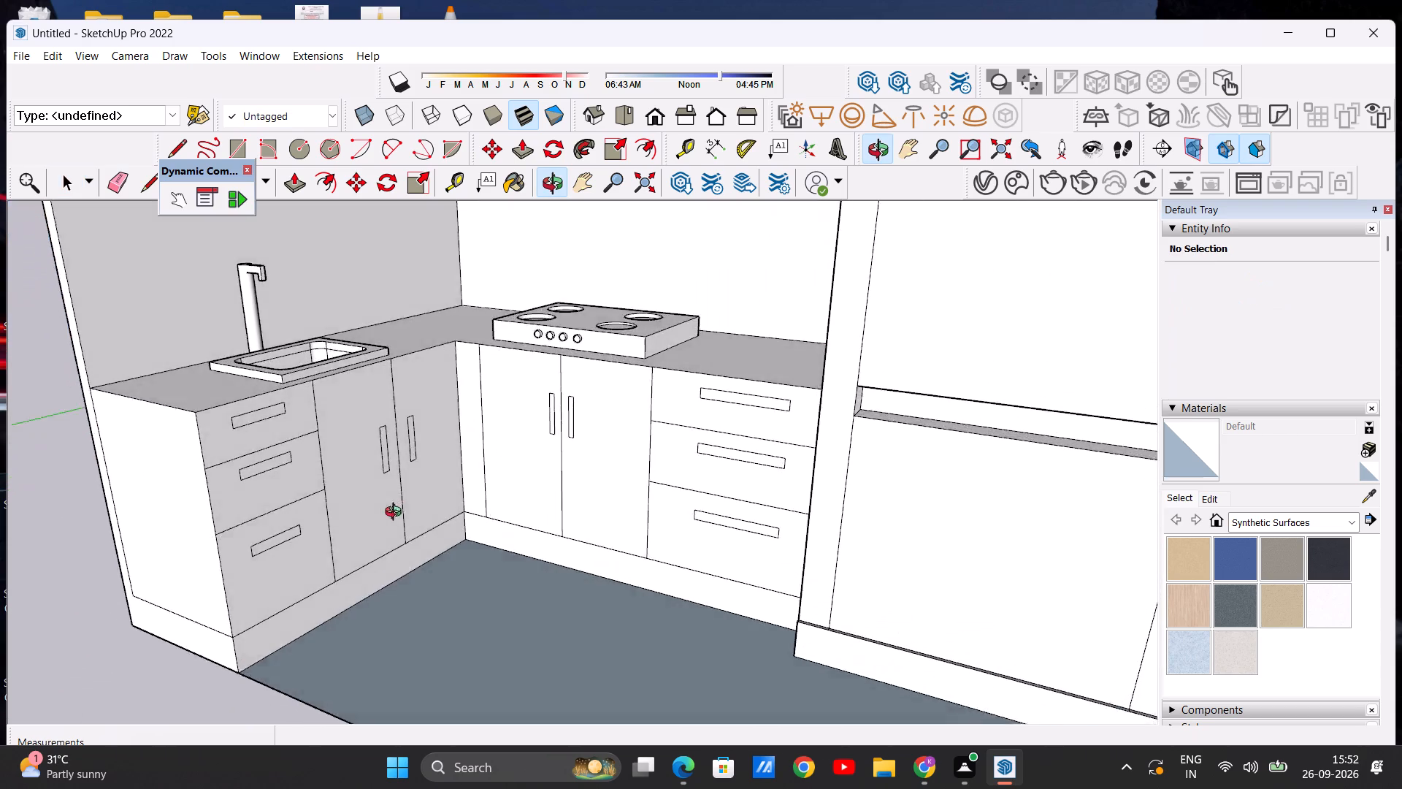
pyautogui.moveTo(397, 514); pyautogui.dragTo(585, 485, button='middle')
pyautogui.scroll(-9, 561, 477)
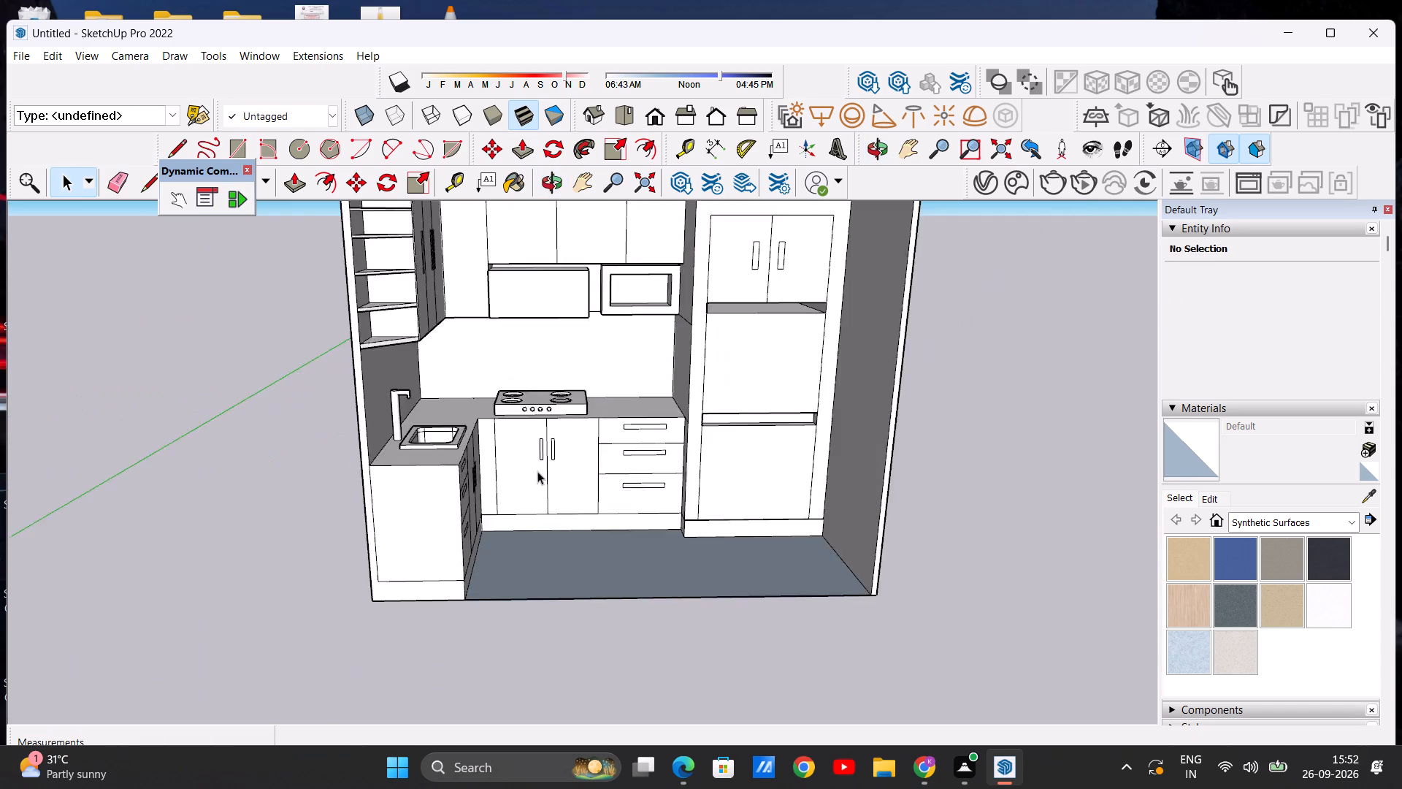
pyautogui.scroll(-3, 537, 471)
pyautogui.moveTo(557, 454); pyautogui.dragTo(544, 405, button='middle')
pyautogui.scroll(8, 542, 367)
pyautogui.scroll(-4, 540, 397)
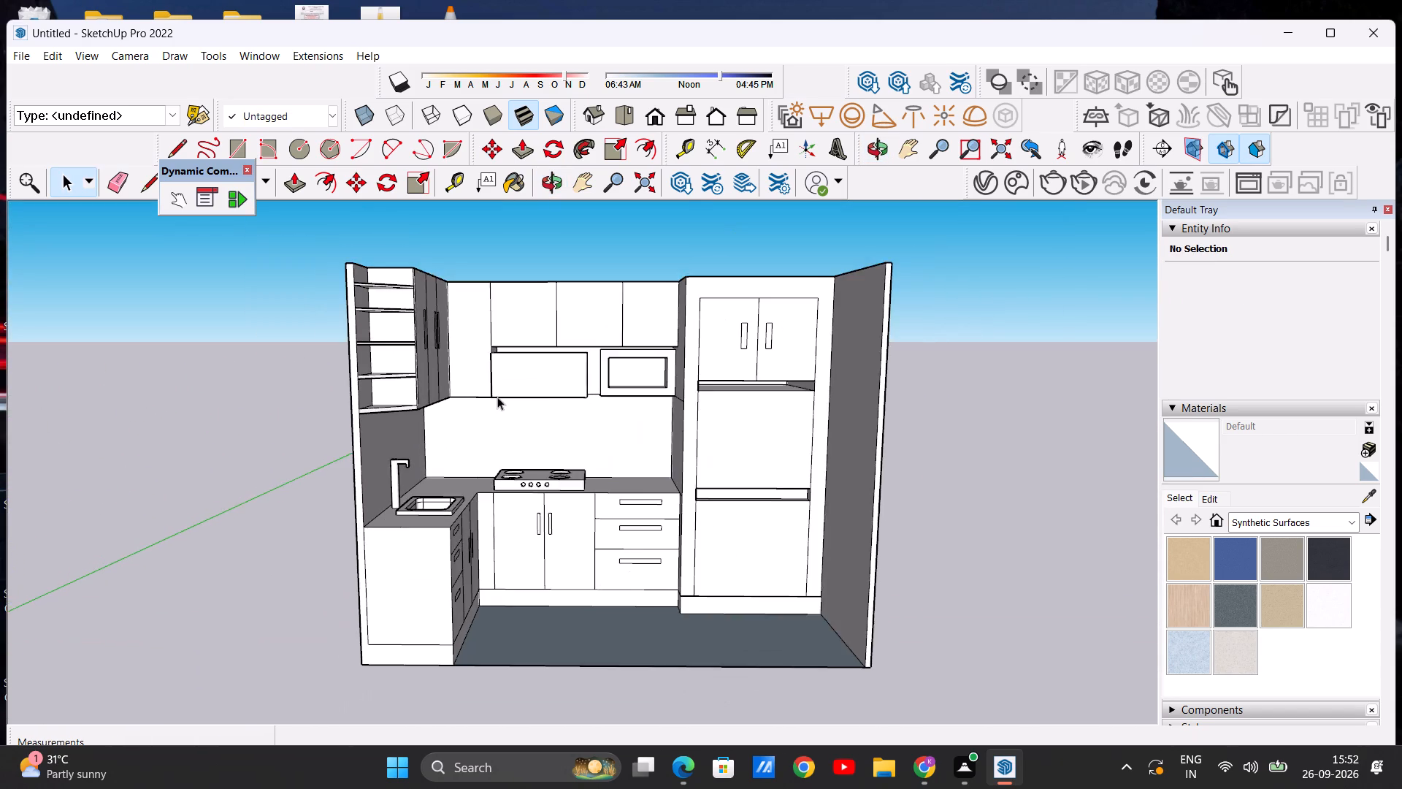
pyautogui.moveTo(489, 408); pyautogui.dragTo(448, 670, button='middle')
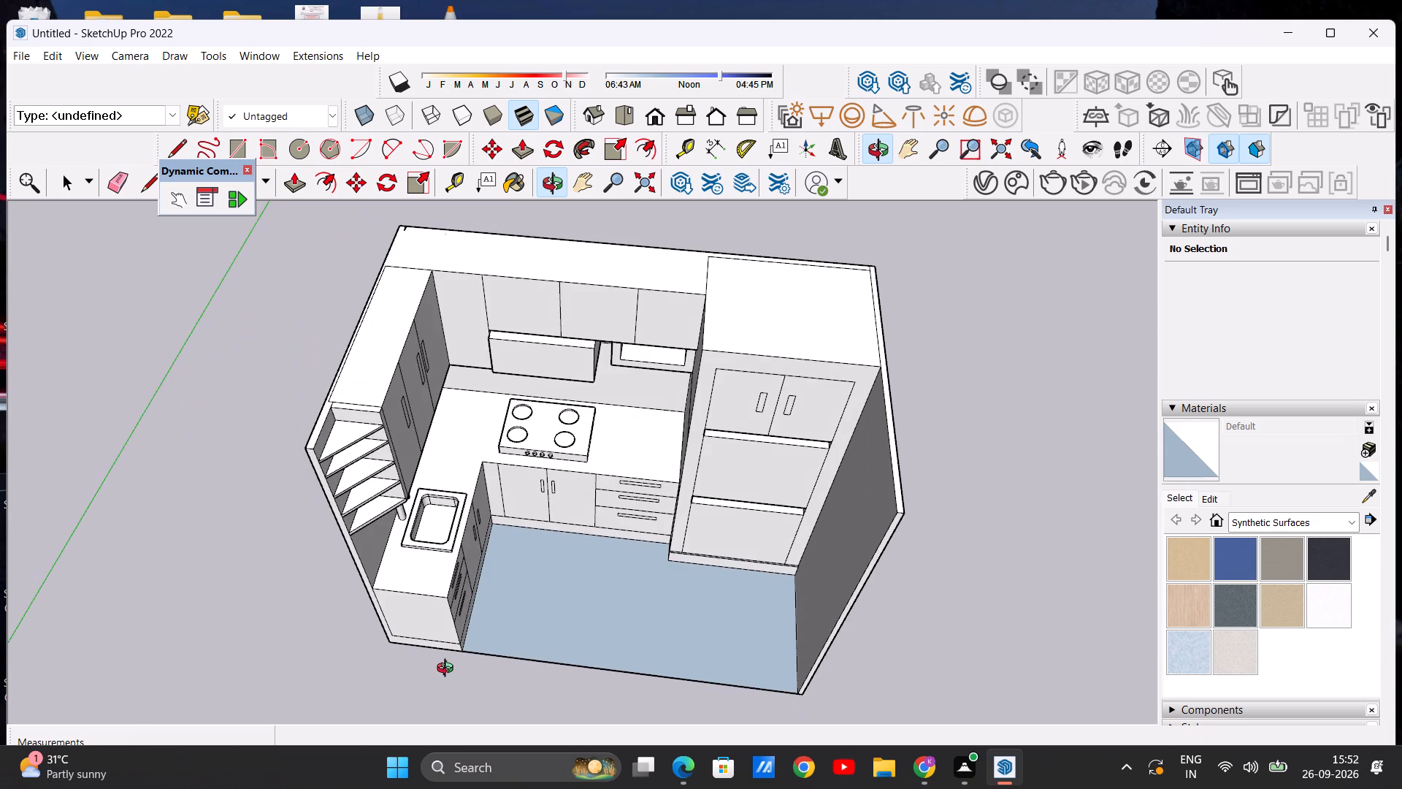
pyautogui.moveTo(448, 670); pyautogui.dragTo(475, 354, button='middle')
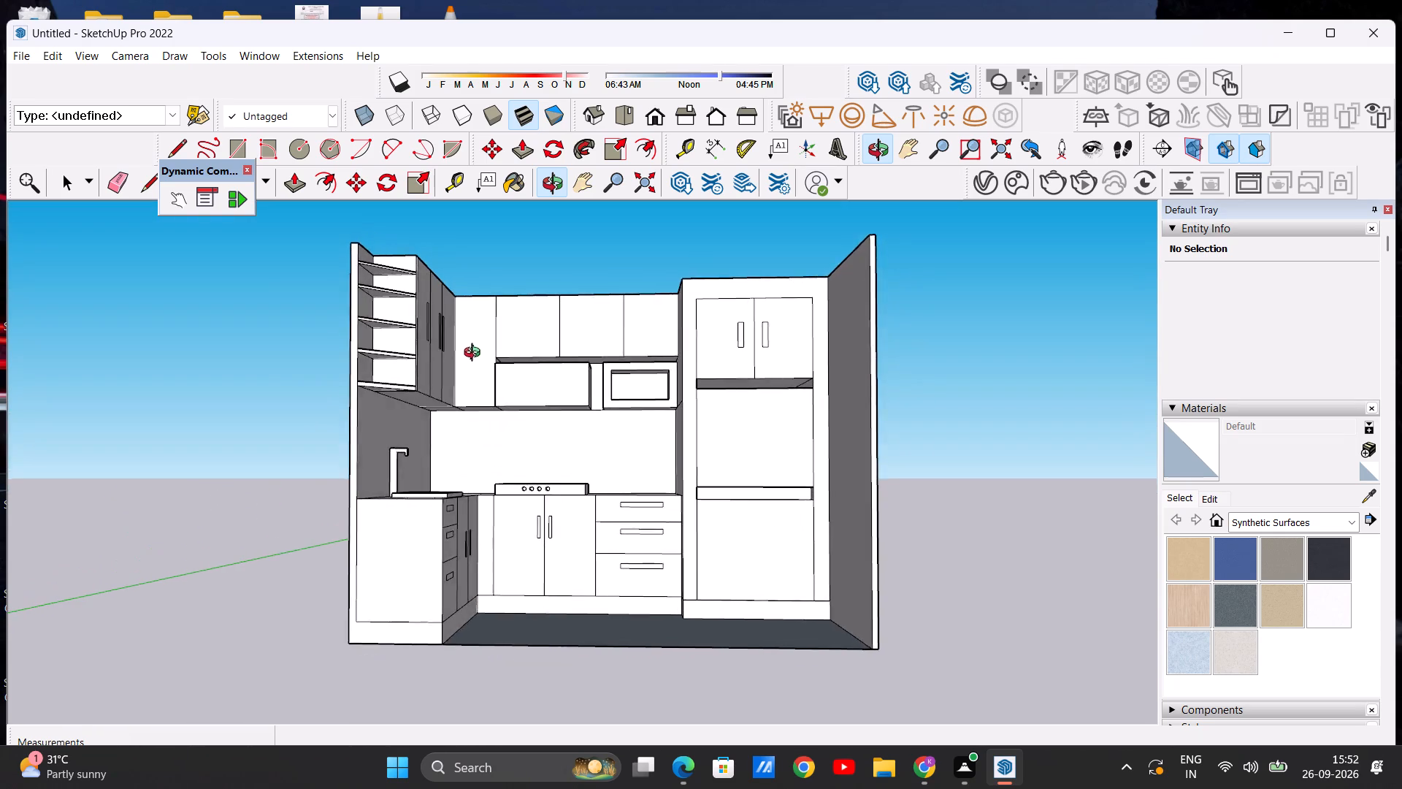
pyautogui.moveTo(475, 354); pyautogui.dragTo(529, 338, button='middle')
pyautogui.moveTo(529, 335); pyautogui.dragTo(502, 379, button='middle')
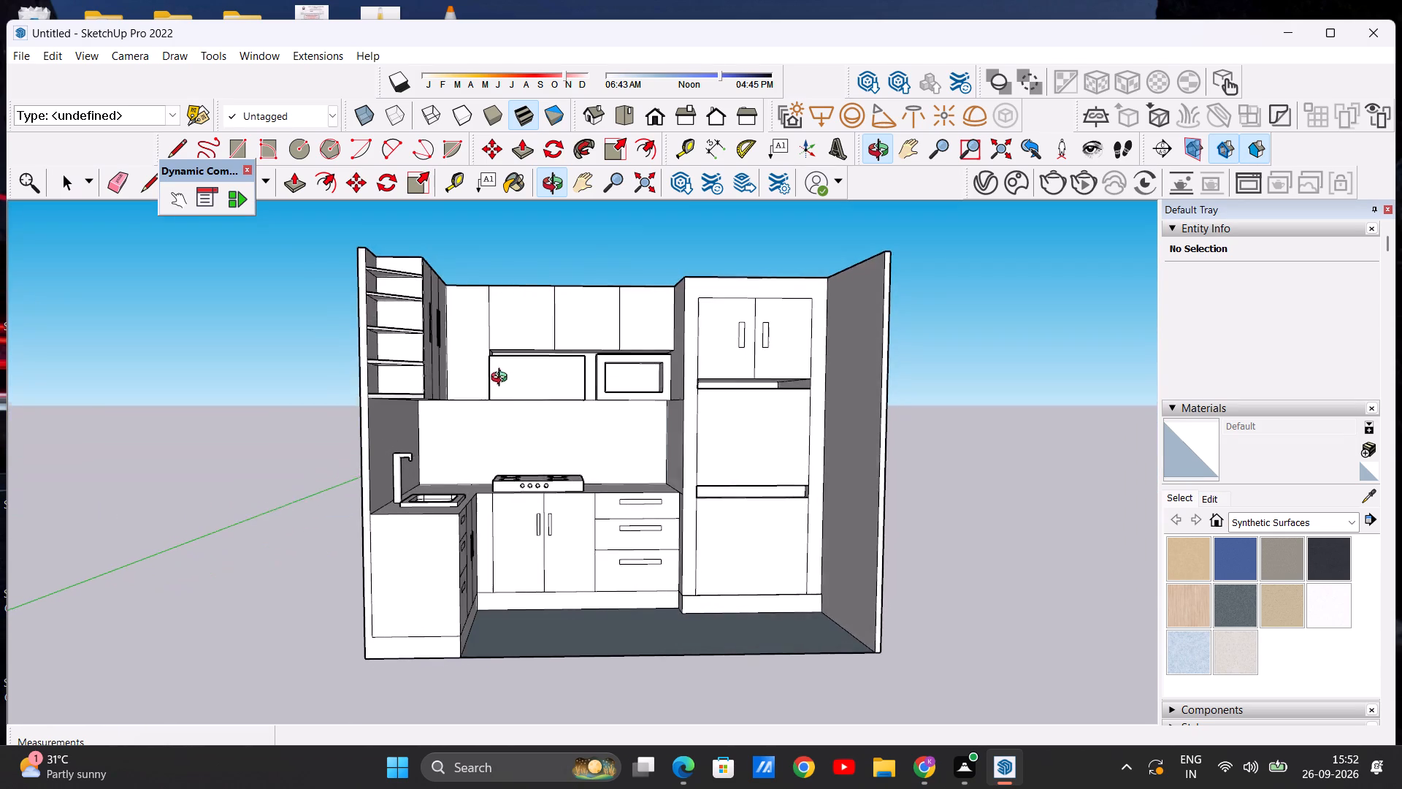
pyautogui.moveTo(502, 379); pyautogui.dragTo(499, 397, button='middle')
pyautogui.scroll(6, 618, 383)
pyautogui.scroll(-2, 619, 383)
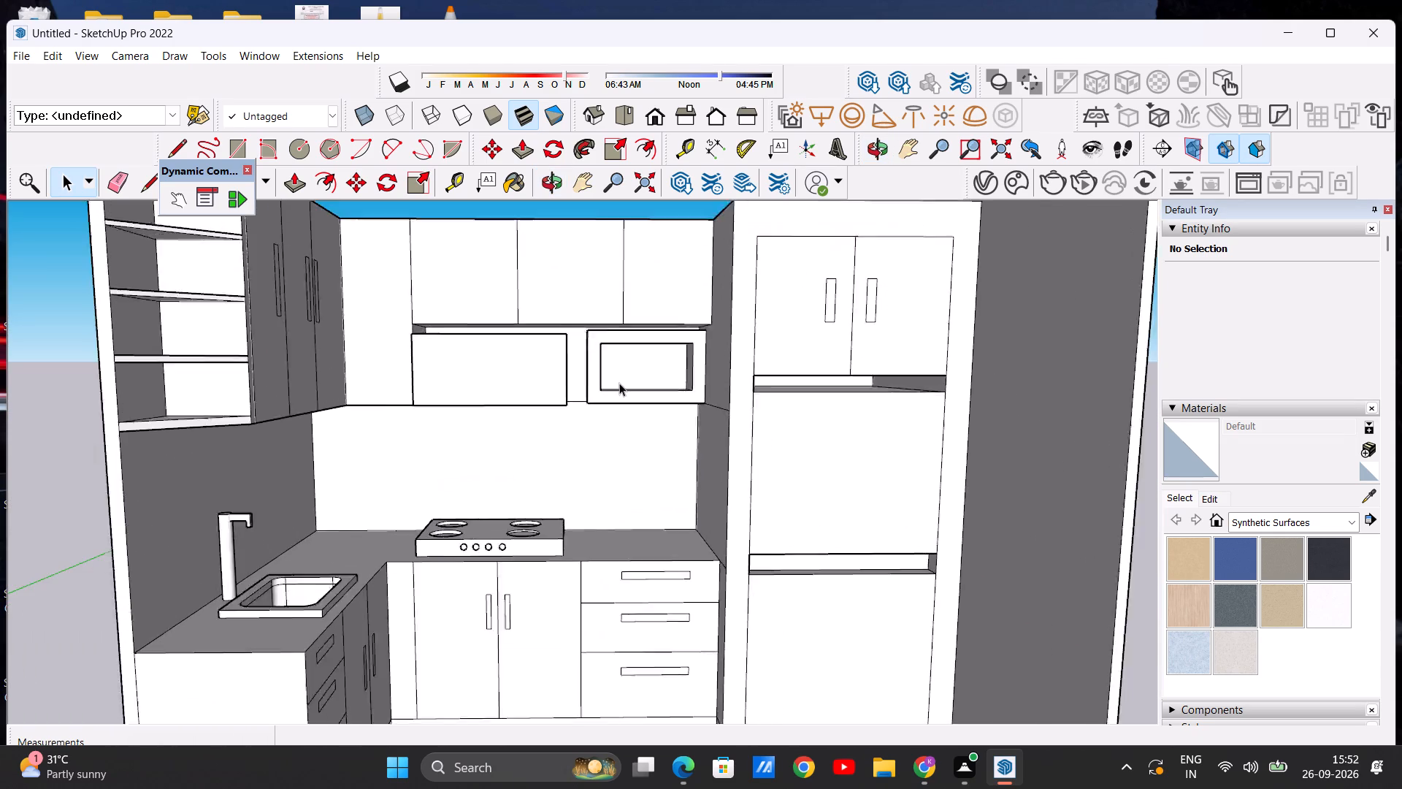
# Draw two closely spaced horizontal lines, about 1' 10 15/16" long, across the back of the open wall unit beside the tall unit.
pyautogui.scroll(-3, 619, 383)
pyautogui.moveTo(624, 376); pyautogui.dragTo(641, 466, button='middle')
pyautogui.scroll(2, 636, 335)
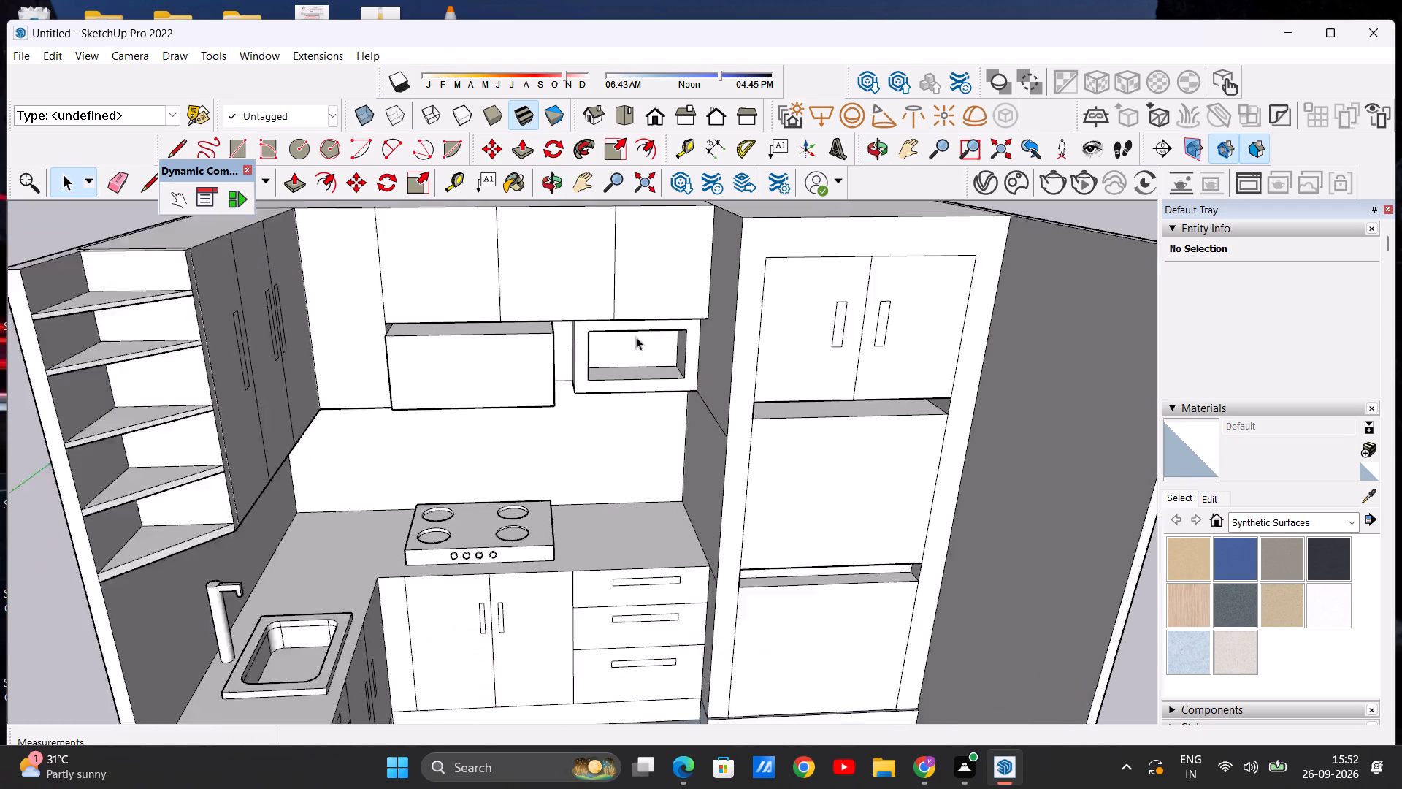
pyautogui.scroll(8, 636, 337)
pyautogui.moveTo(624, 368); pyautogui.dragTo(638, 367, button='middle')
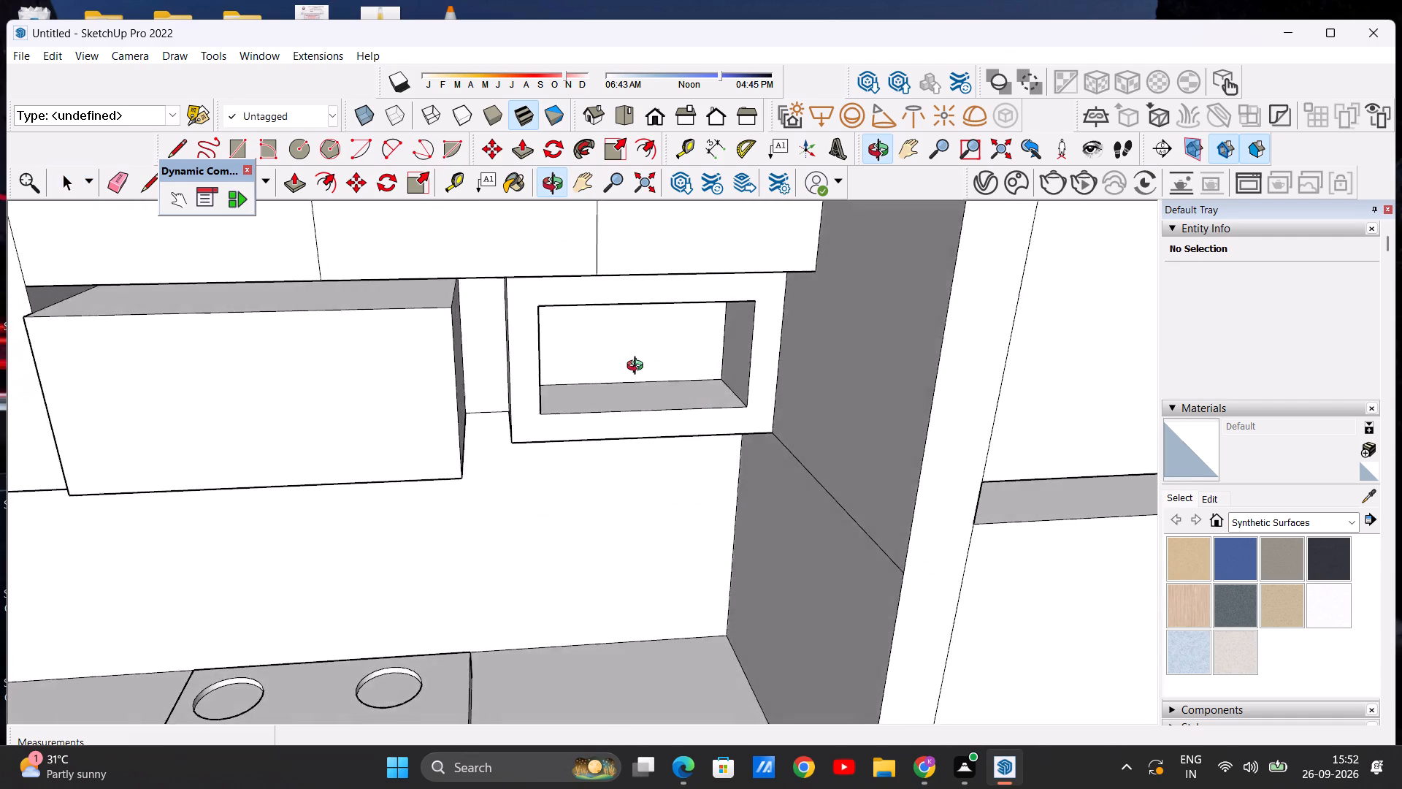
pyautogui.moveTo(638, 367); pyautogui.dragTo(590, 360, button='middle')
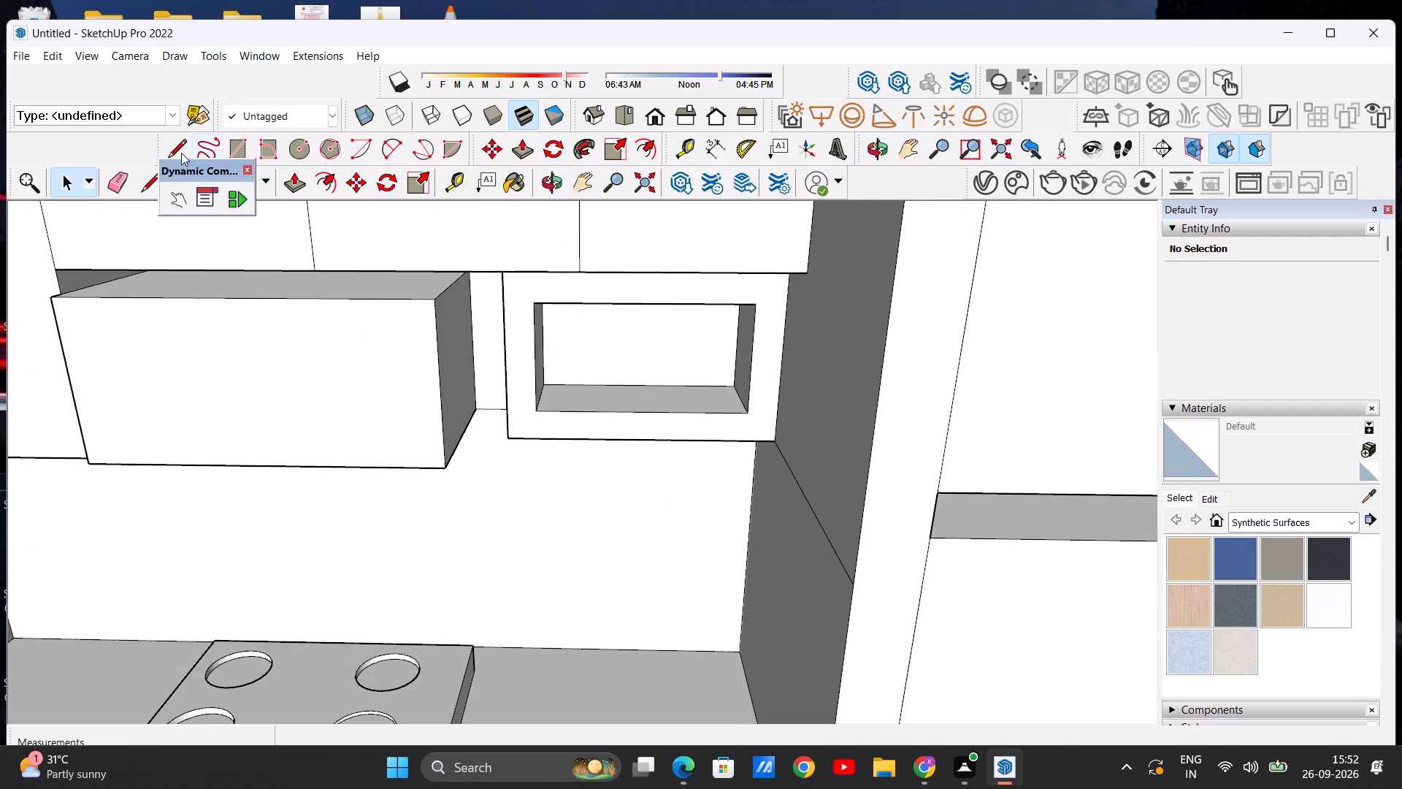
pyautogui.click(177, 150)
pyautogui.scroll(6, 637, 327)
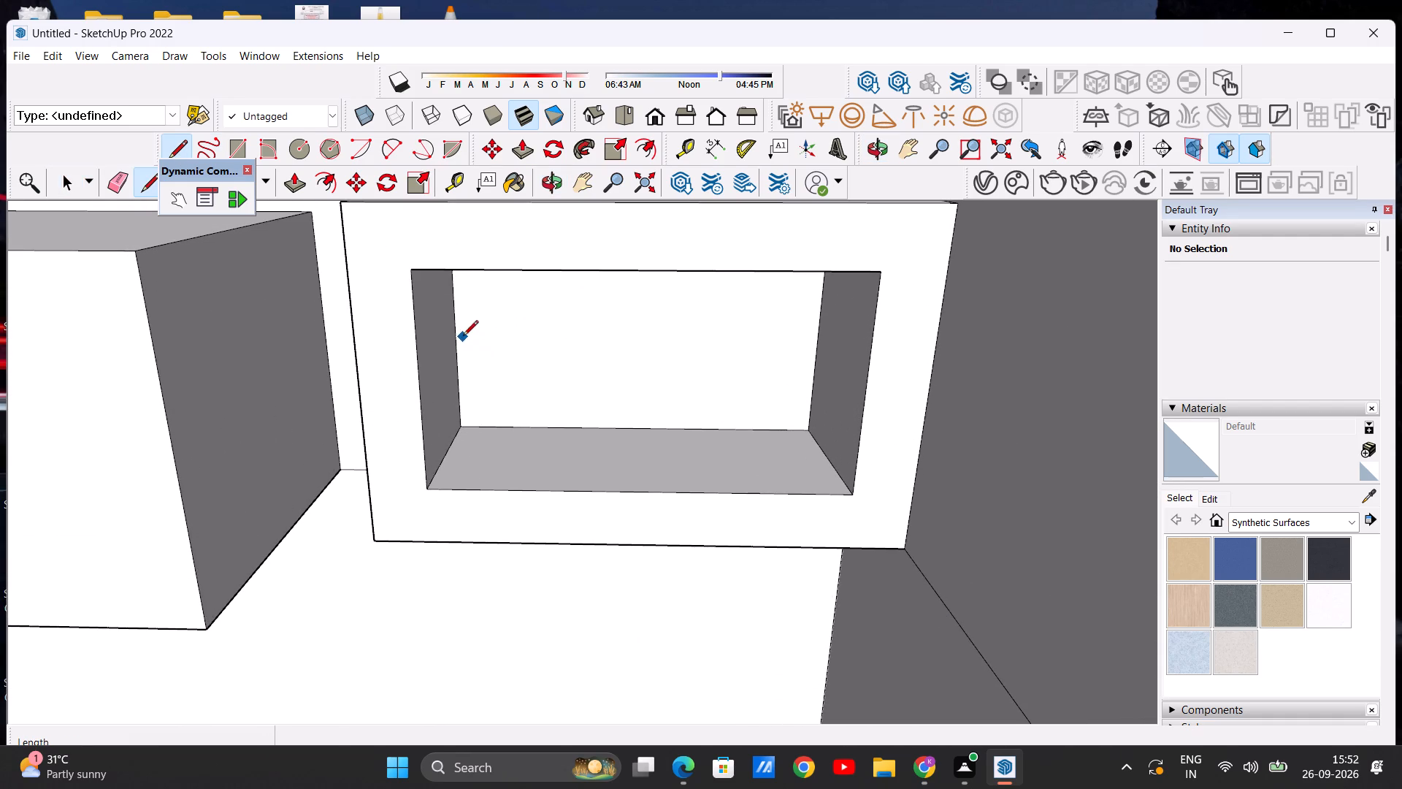
pyautogui.click(458, 334)
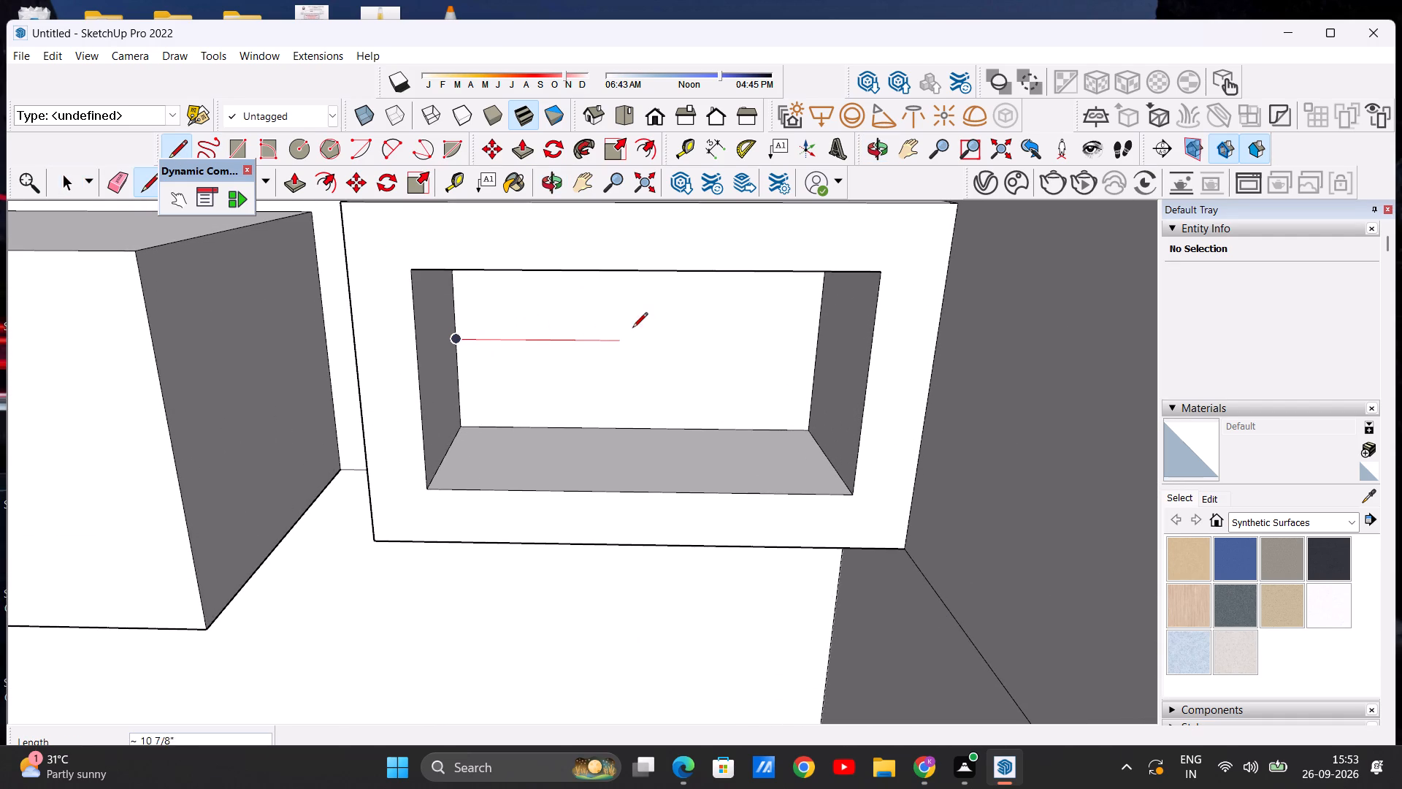
pyautogui.click(812, 348)
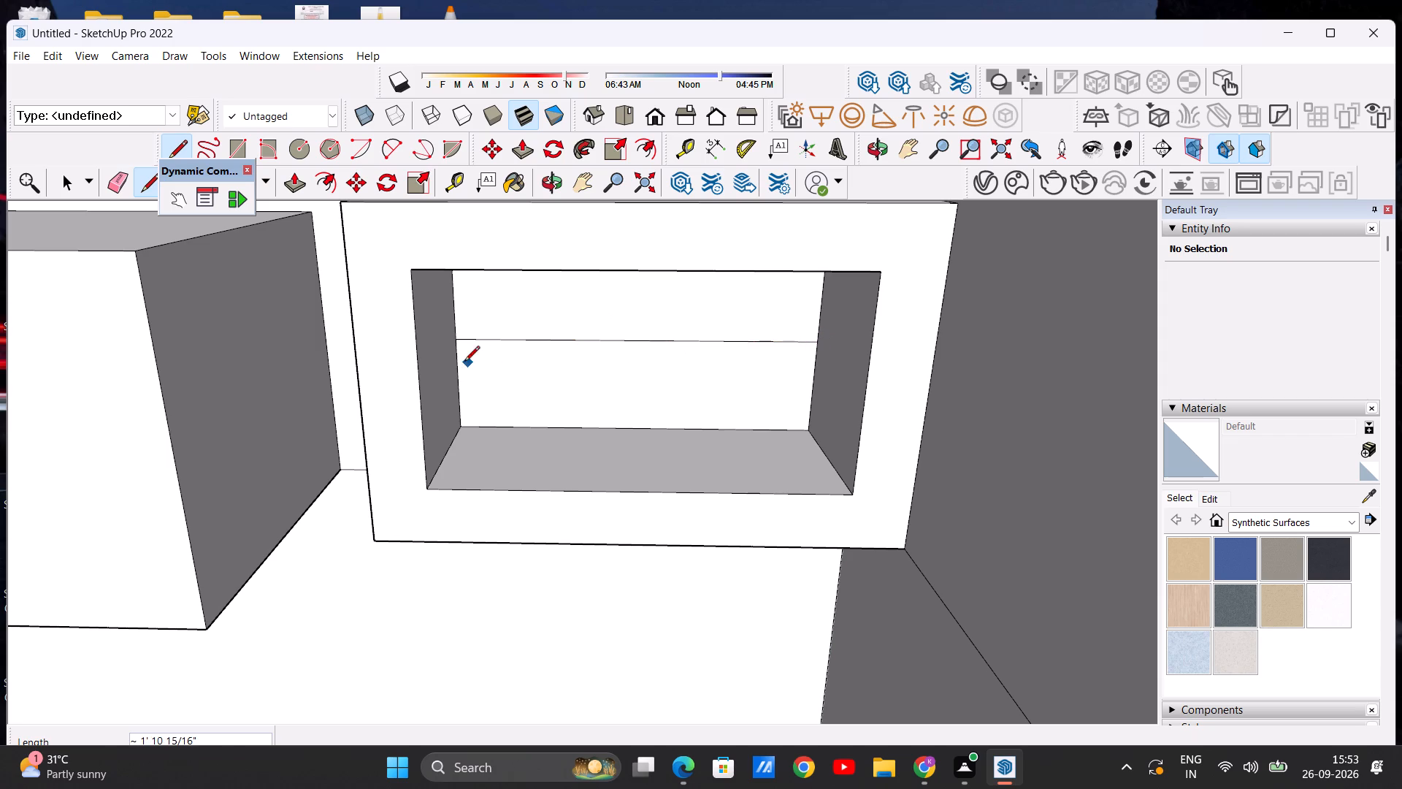
pyautogui.click(454, 354)
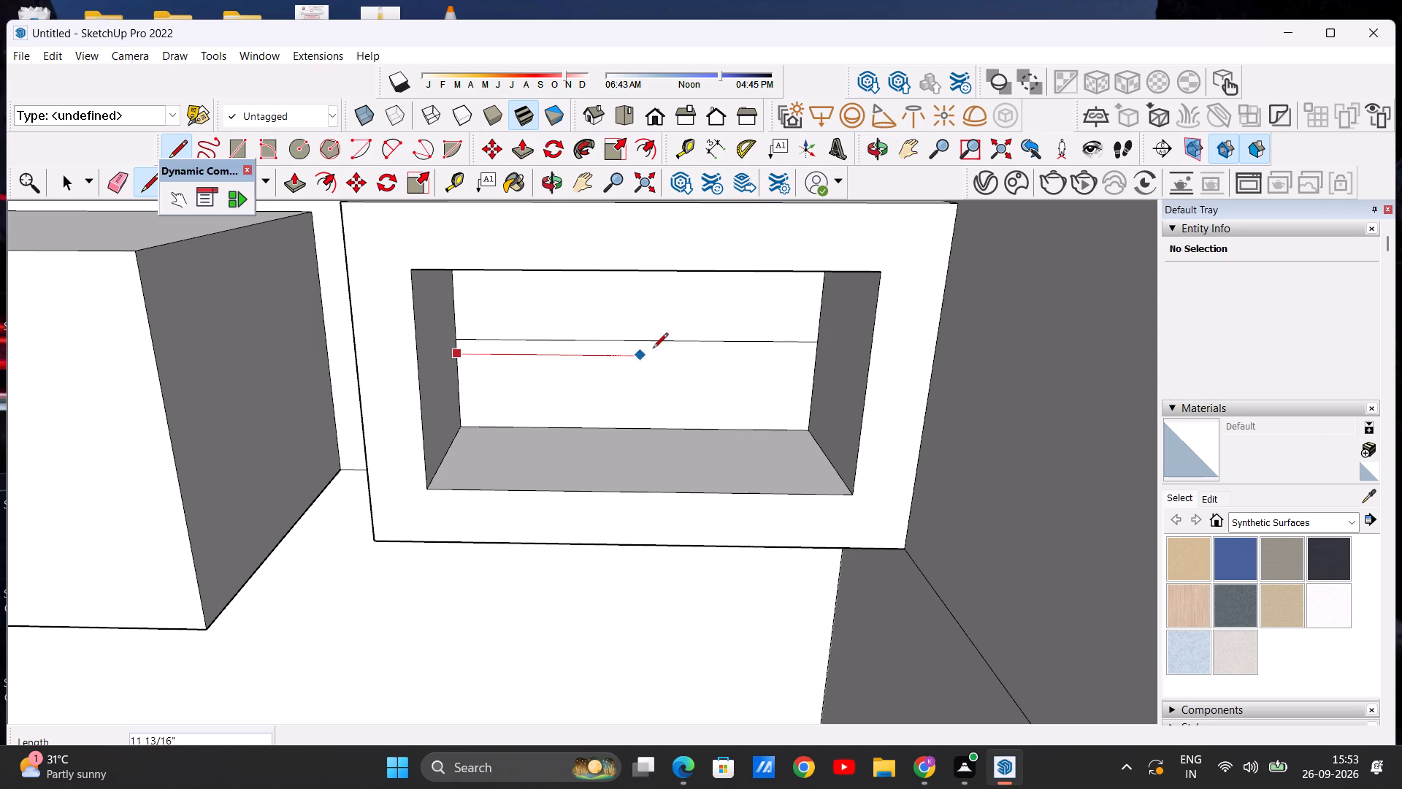
pyautogui.click(819, 354)
pyautogui.press('space')
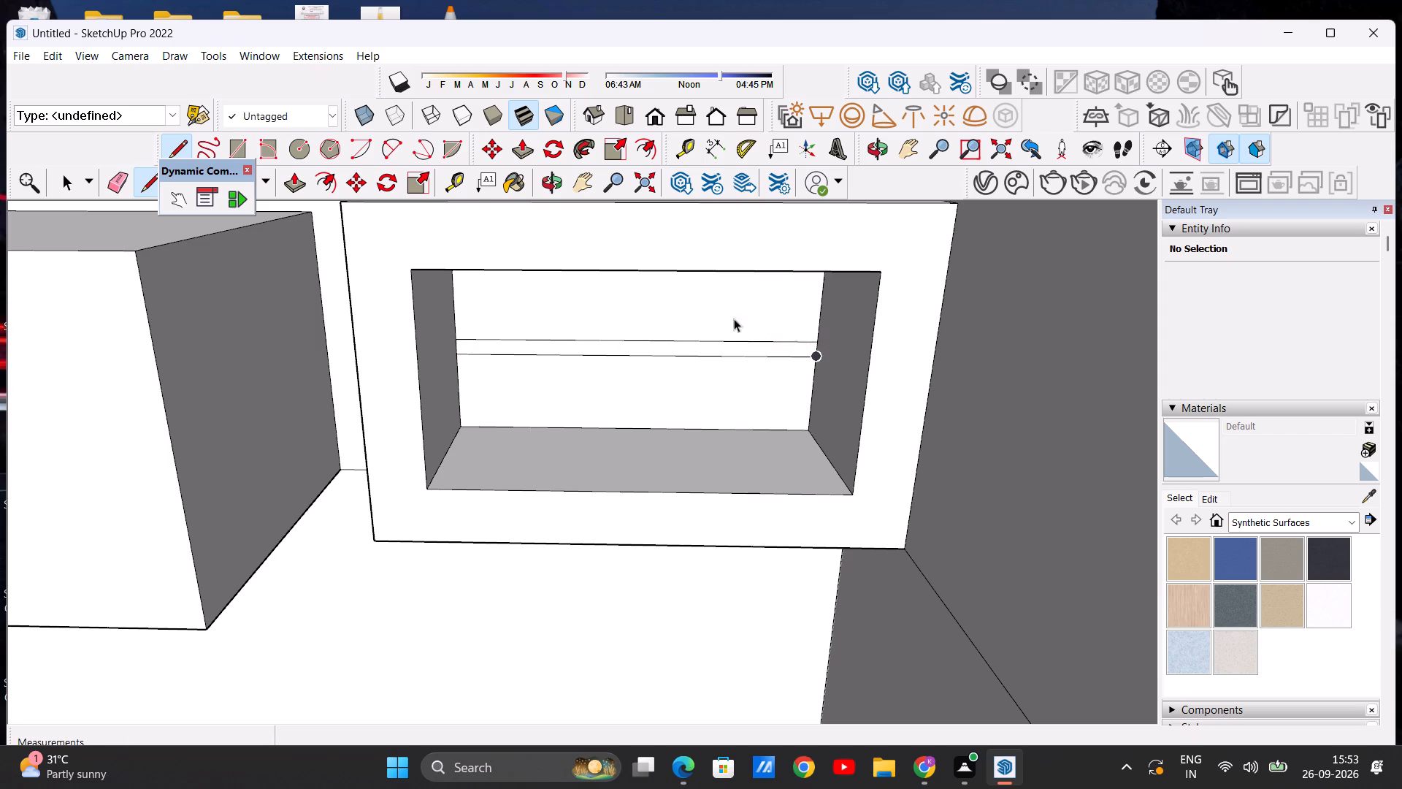
# Extrude the narrow strip between the two lines forward to the wall unit's front to form a middle shelf.
pyautogui.click(297, 184)
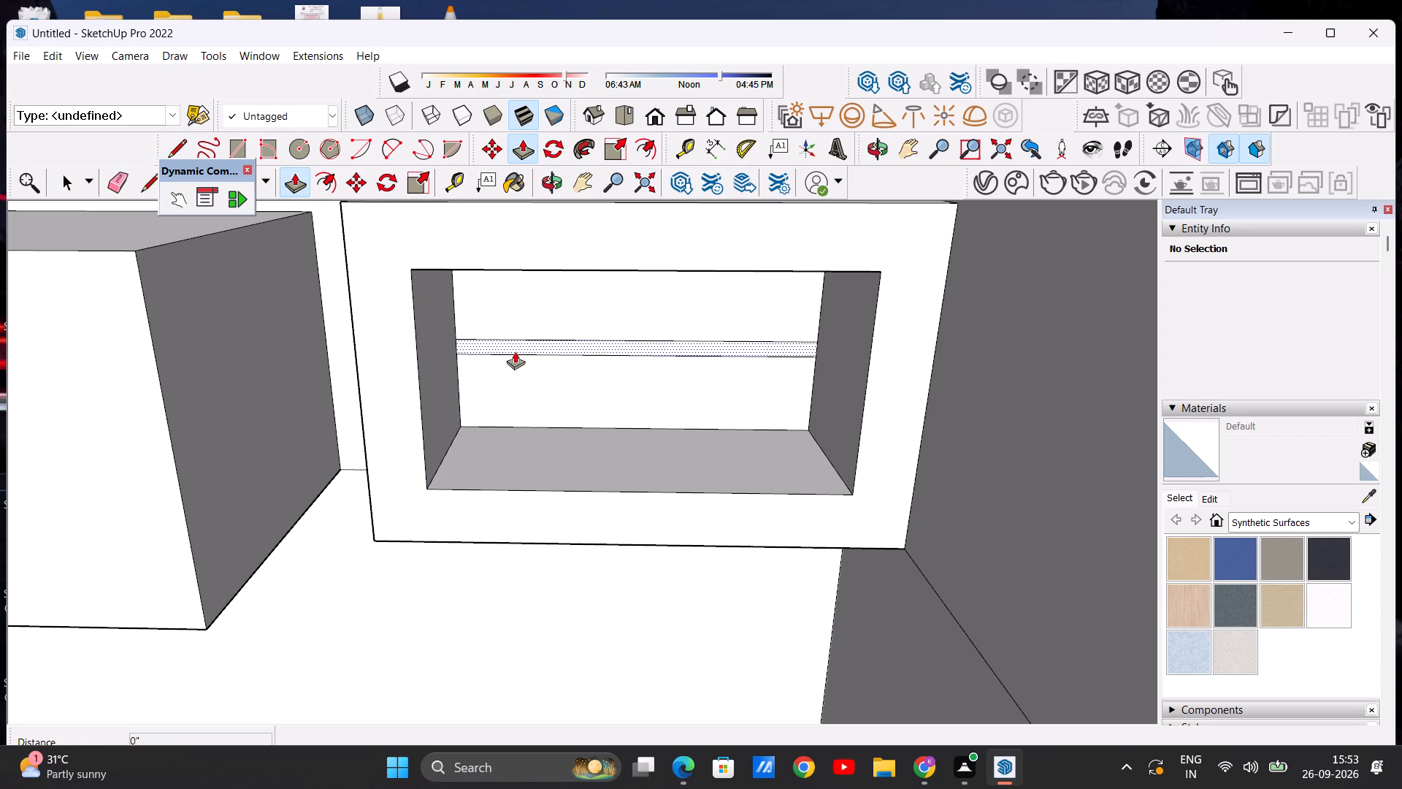
pyautogui.click(478, 343)
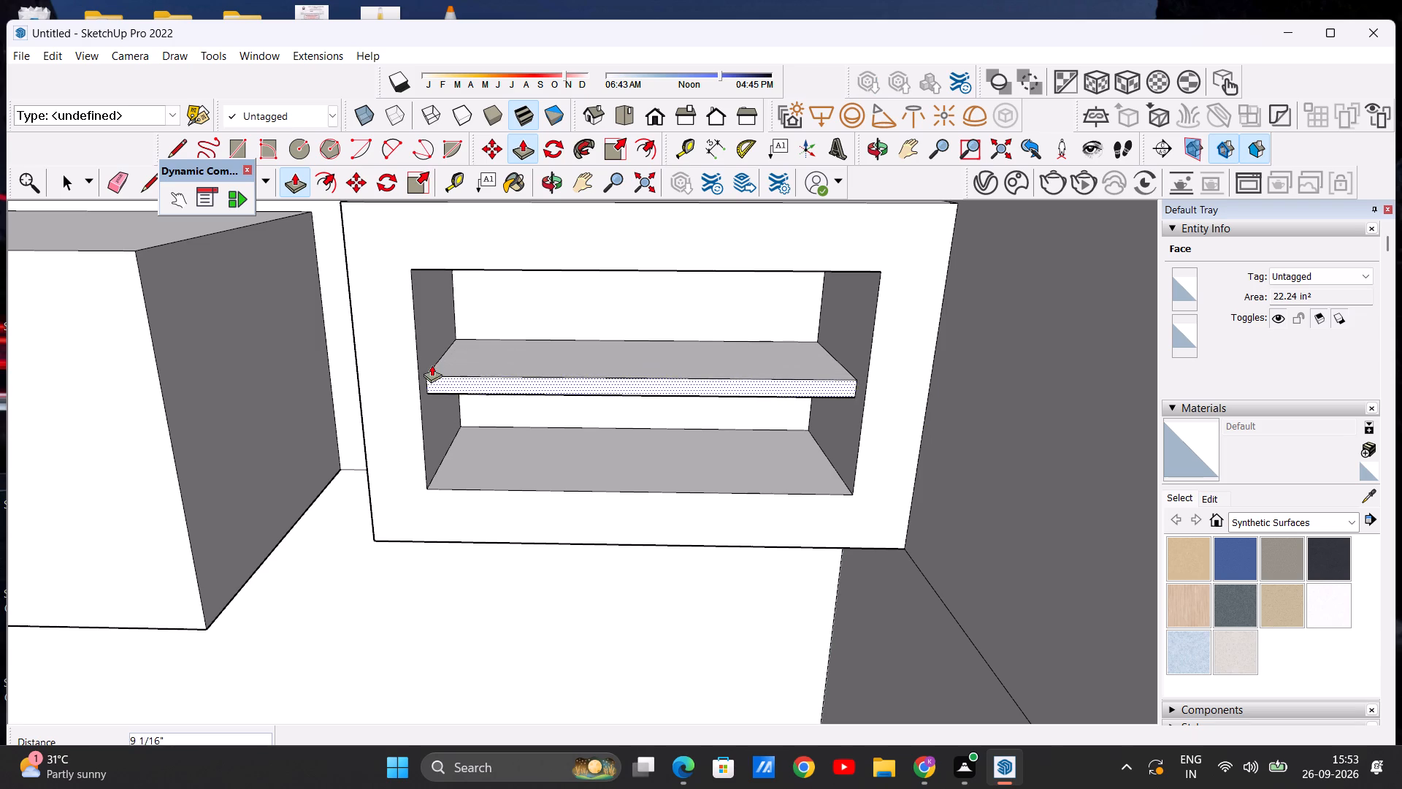
pyautogui.click(419, 380)
pyautogui.press('space')
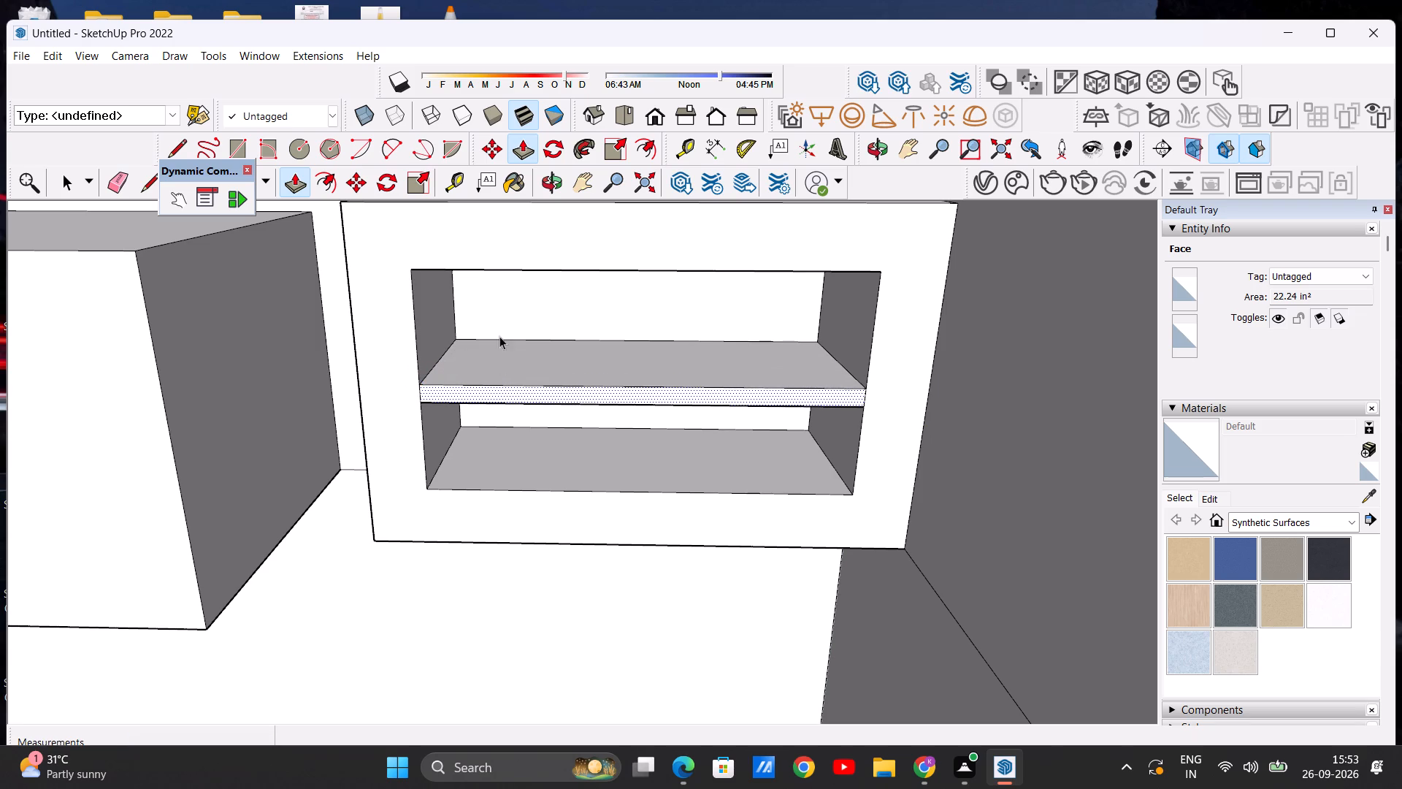
# Draw lines along the top and side edges of the wall unit's opening to close its front with faces above and below the shelf.
pyautogui.scroll(-5, 499, 336)
pyautogui.moveTo(529, 400); pyautogui.dragTo(526, 327, button='middle')
pyautogui.scroll(-5, 526, 363)
pyautogui.scroll(1, 564, 355)
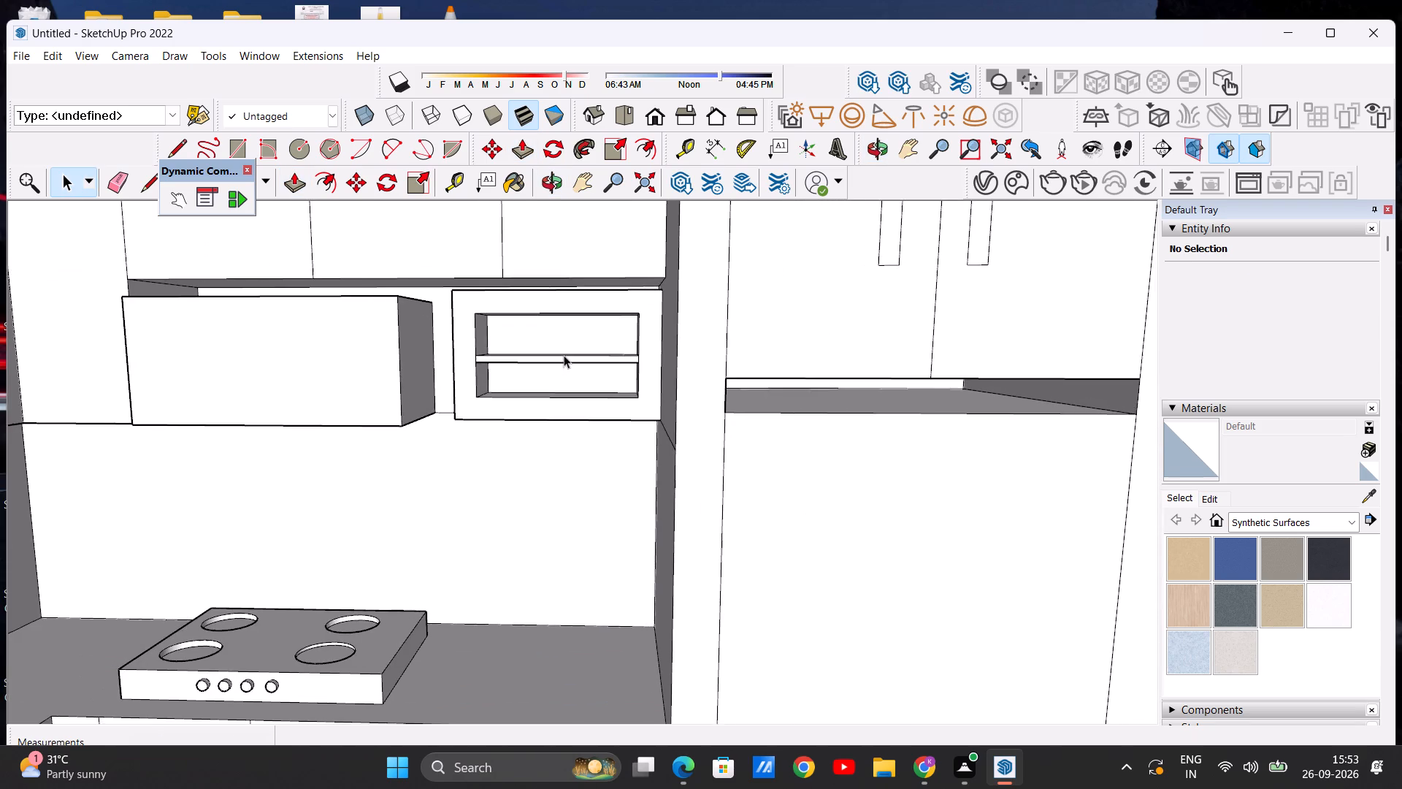
pyautogui.scroll(1, 564, 355)
pyautogui.click(172, 152)
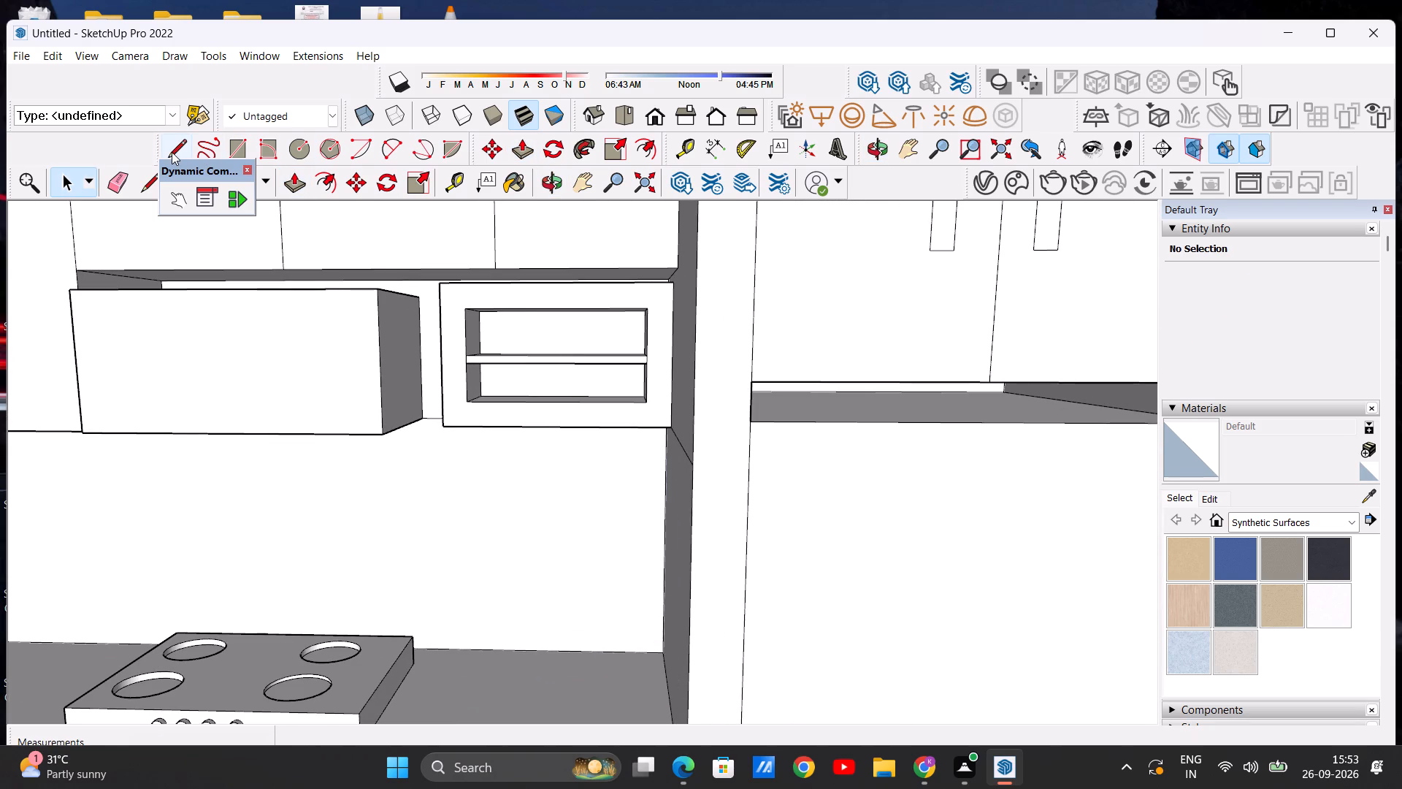
pyautogui.scroll(5, 605, 382)
pyautogui.click(350, 253)
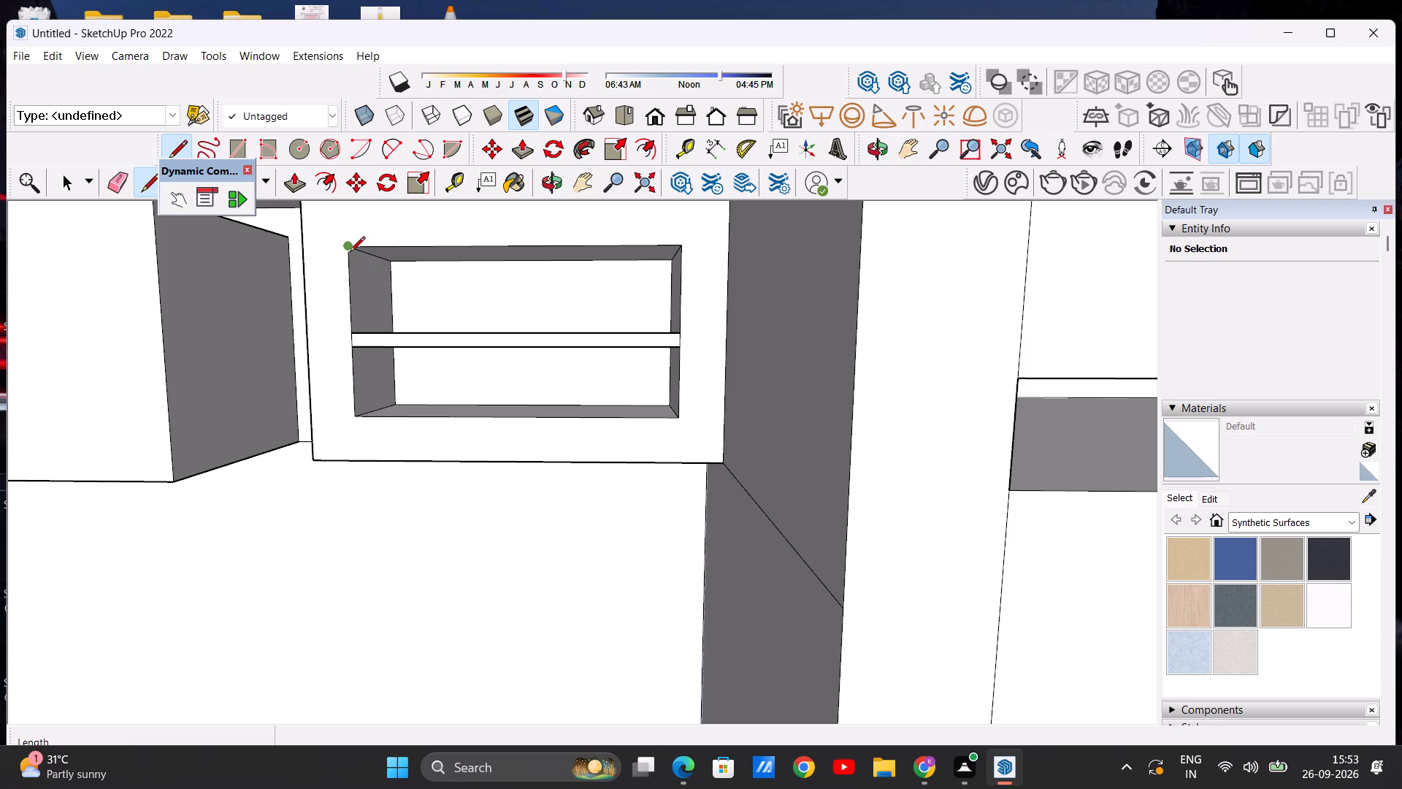
pyautogui.click(673, 253)
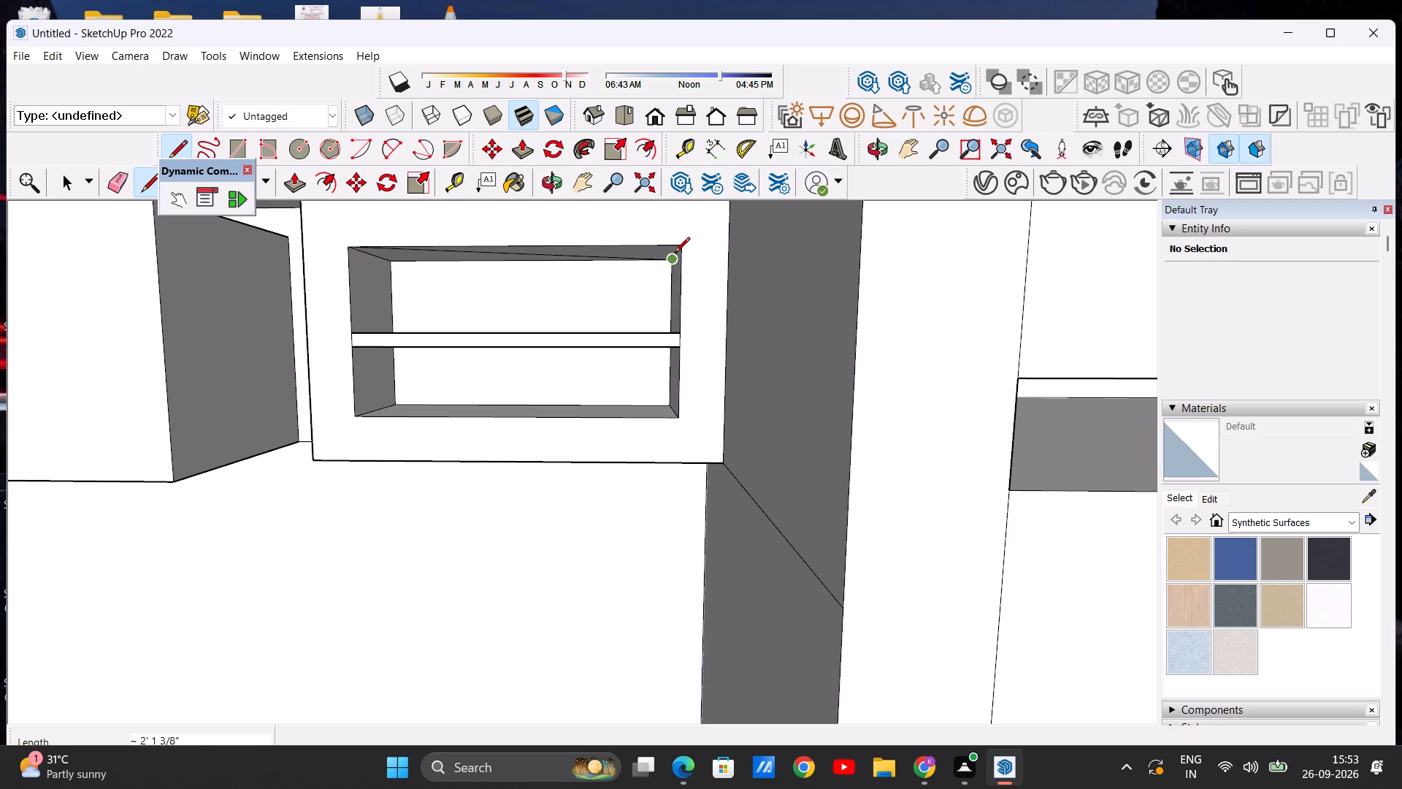
pyautogui.click(678, 250)
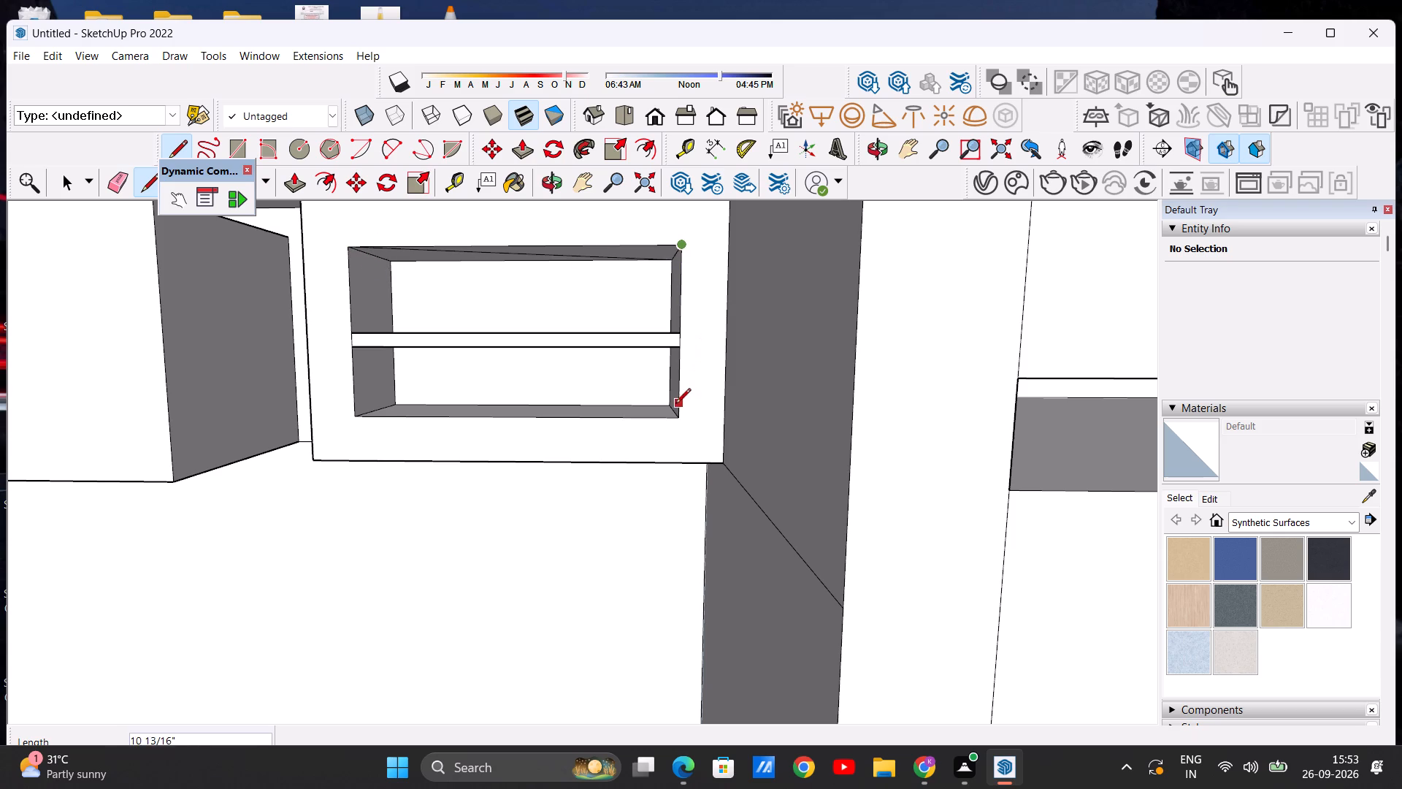
pyautogui.click(675, 413)
pyautogui.press('space')
pyautogui.scroll(-8, 660, 415)
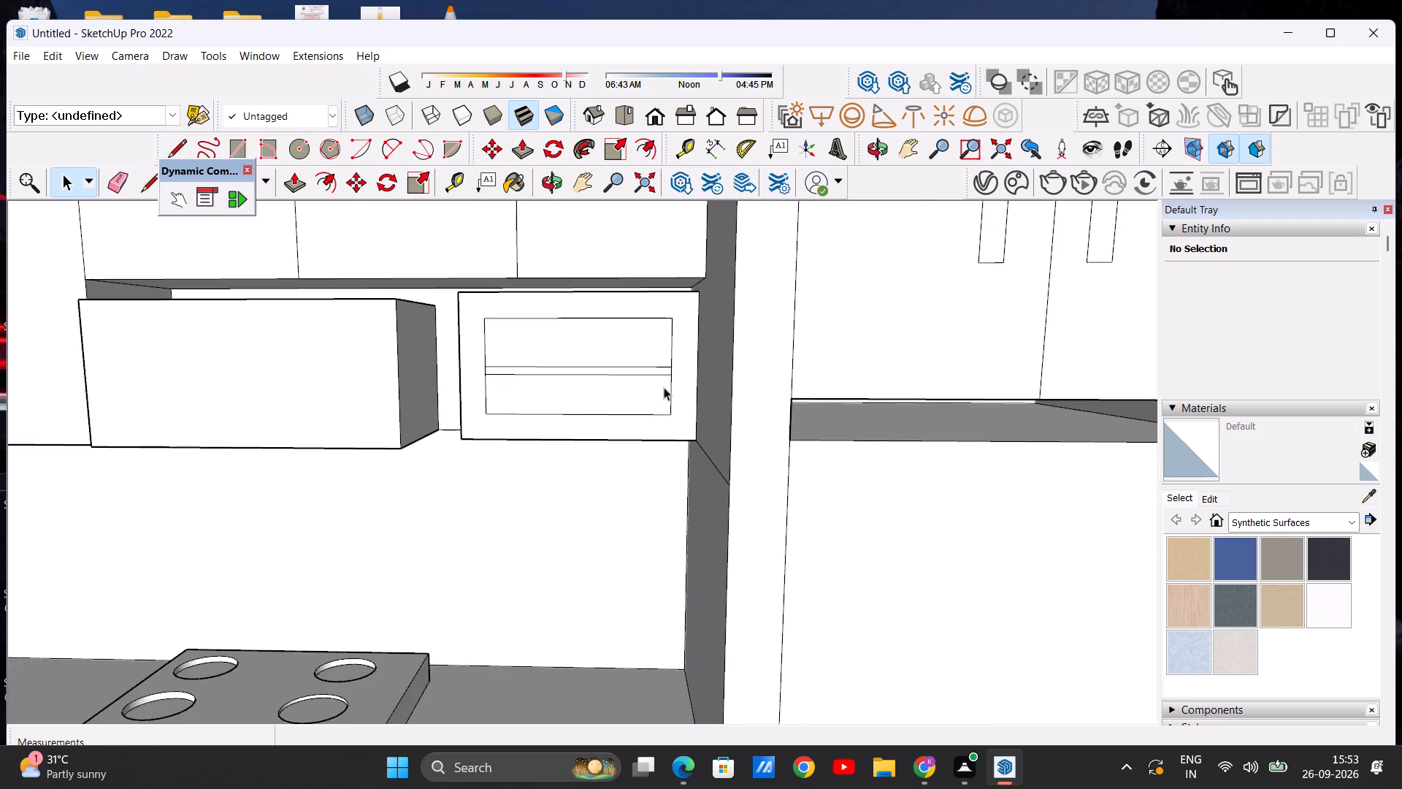
# Paint the wall unit's upper and lower front panes with Translucent Glass Sky Reflection from Glass and Mirrors.
pyautogui.scroll(-4, 664, 387)
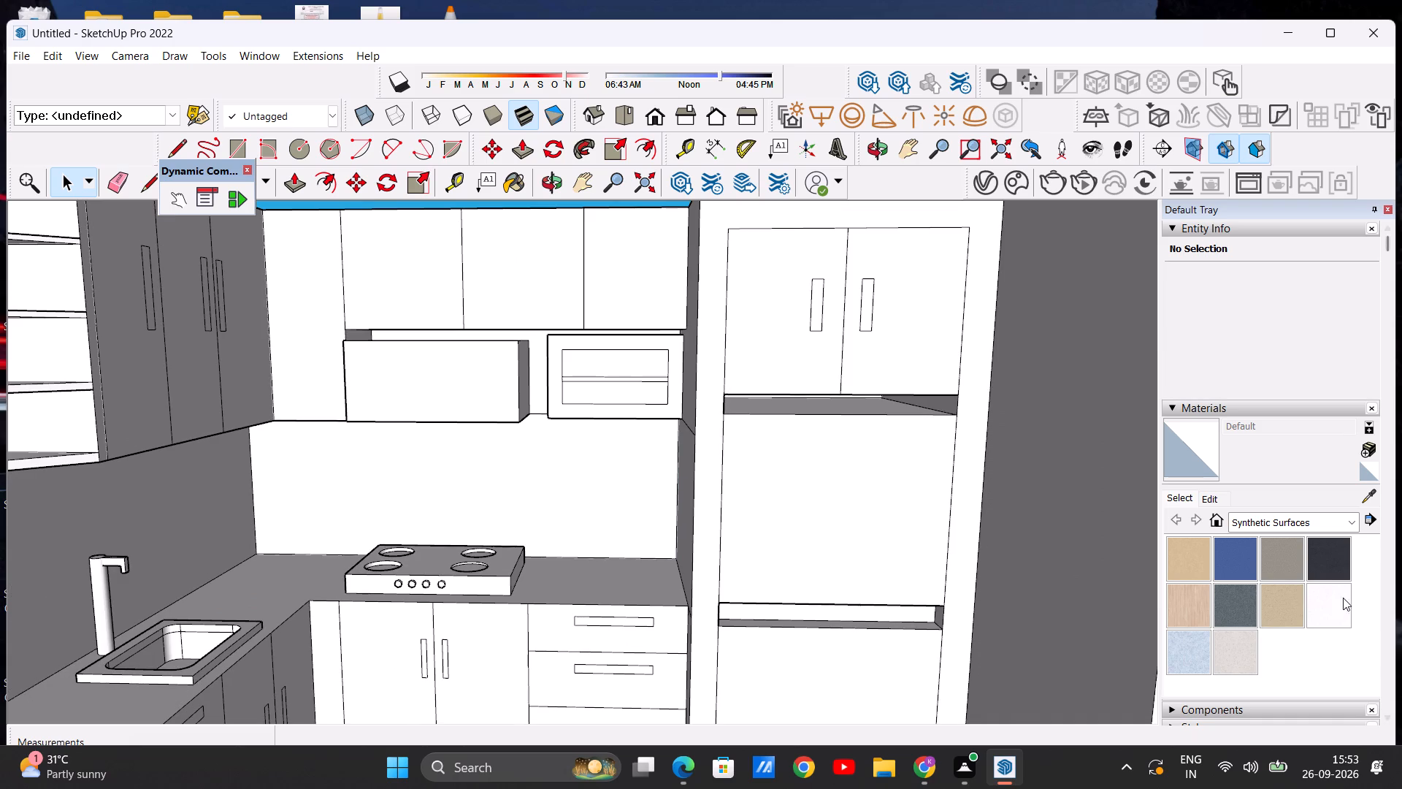
pyautogui.click(1349, 514)
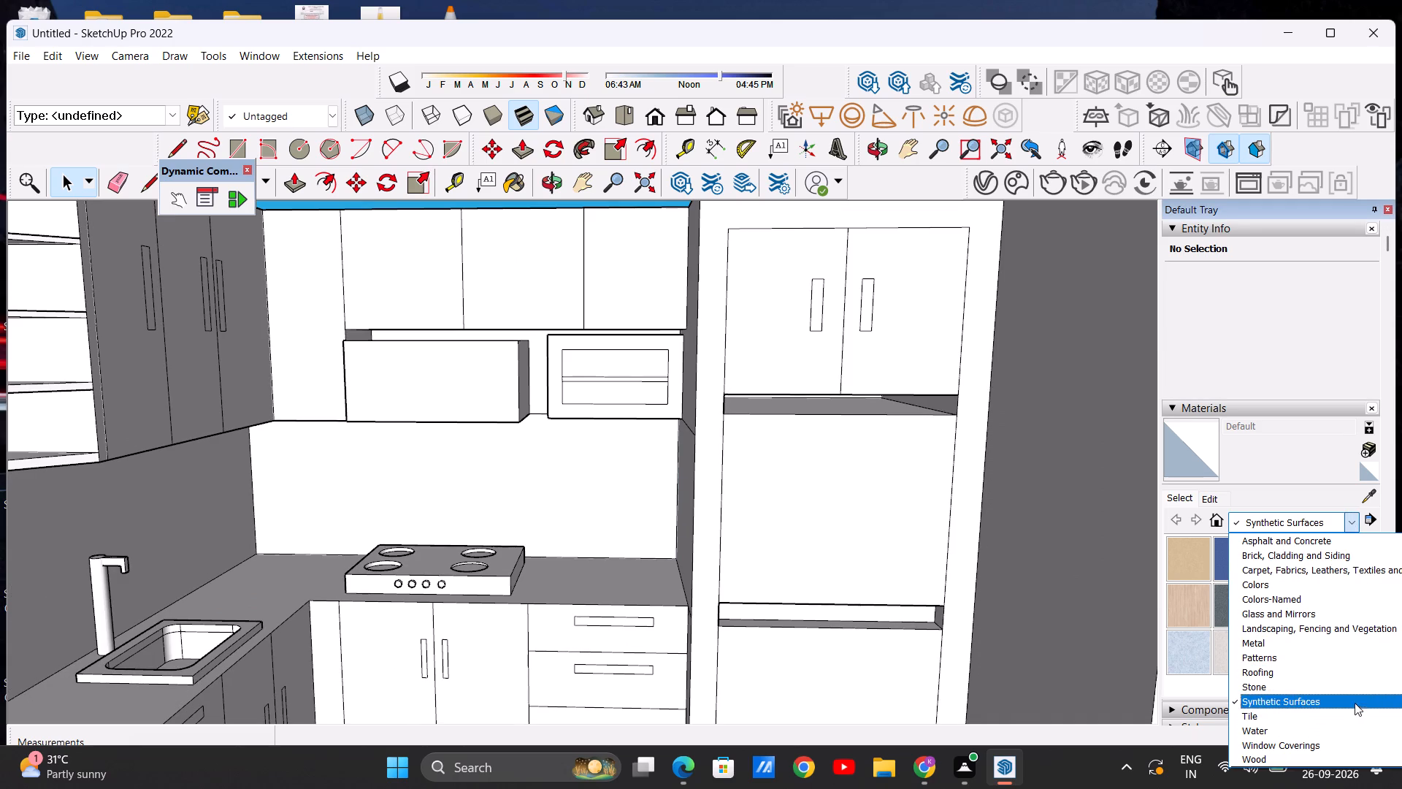
pyautogui.click(1319, 616)
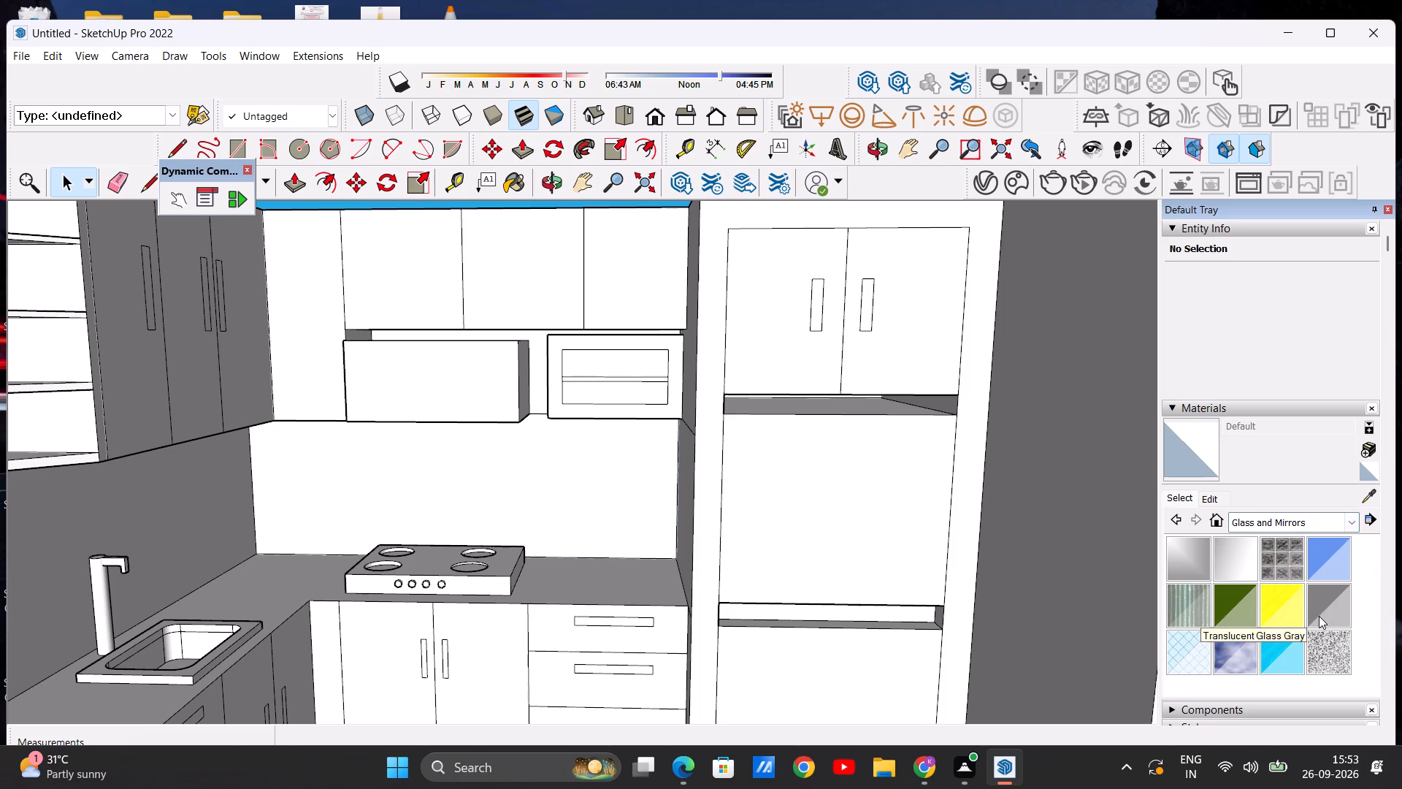
pyautogui.click(1235, 654)
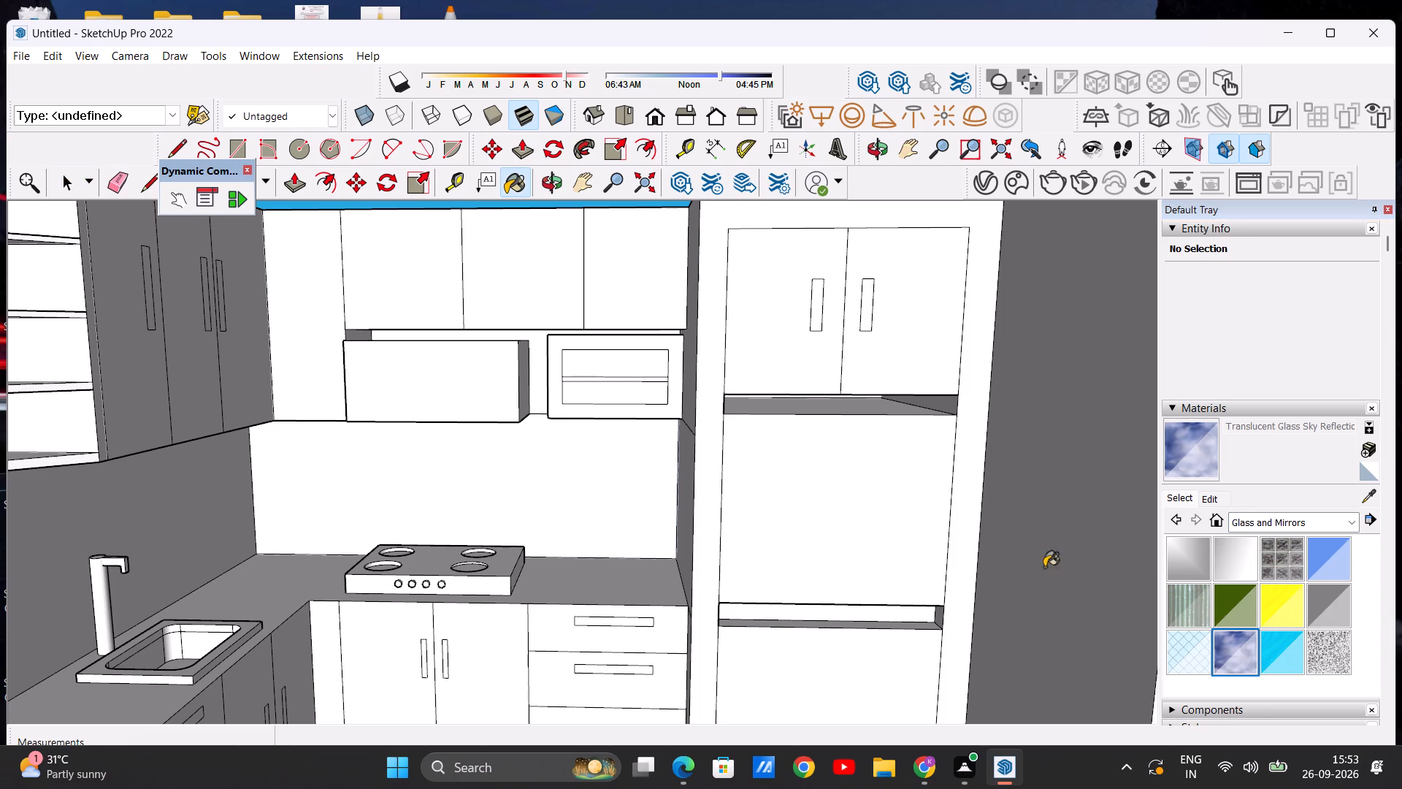
pyautogui.click(591, 365)
pyautogui.click(597, 394)
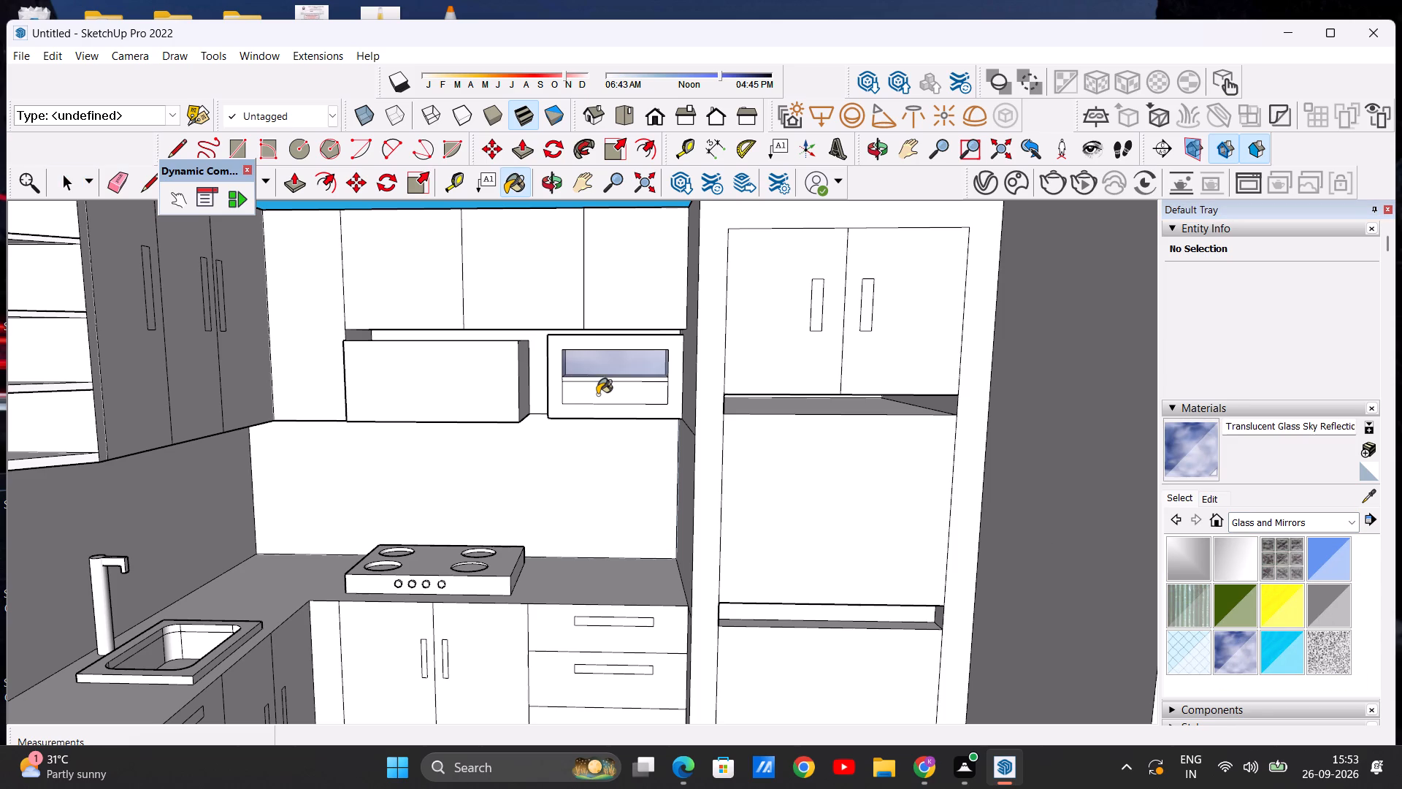
pyautogui.scroll(10, 599, 387)
pyautogui.scroll(-5, 599, 393)
pyautogui.moveTo(613, 430); pyautogui.dragTo(614, 418, button='middle')
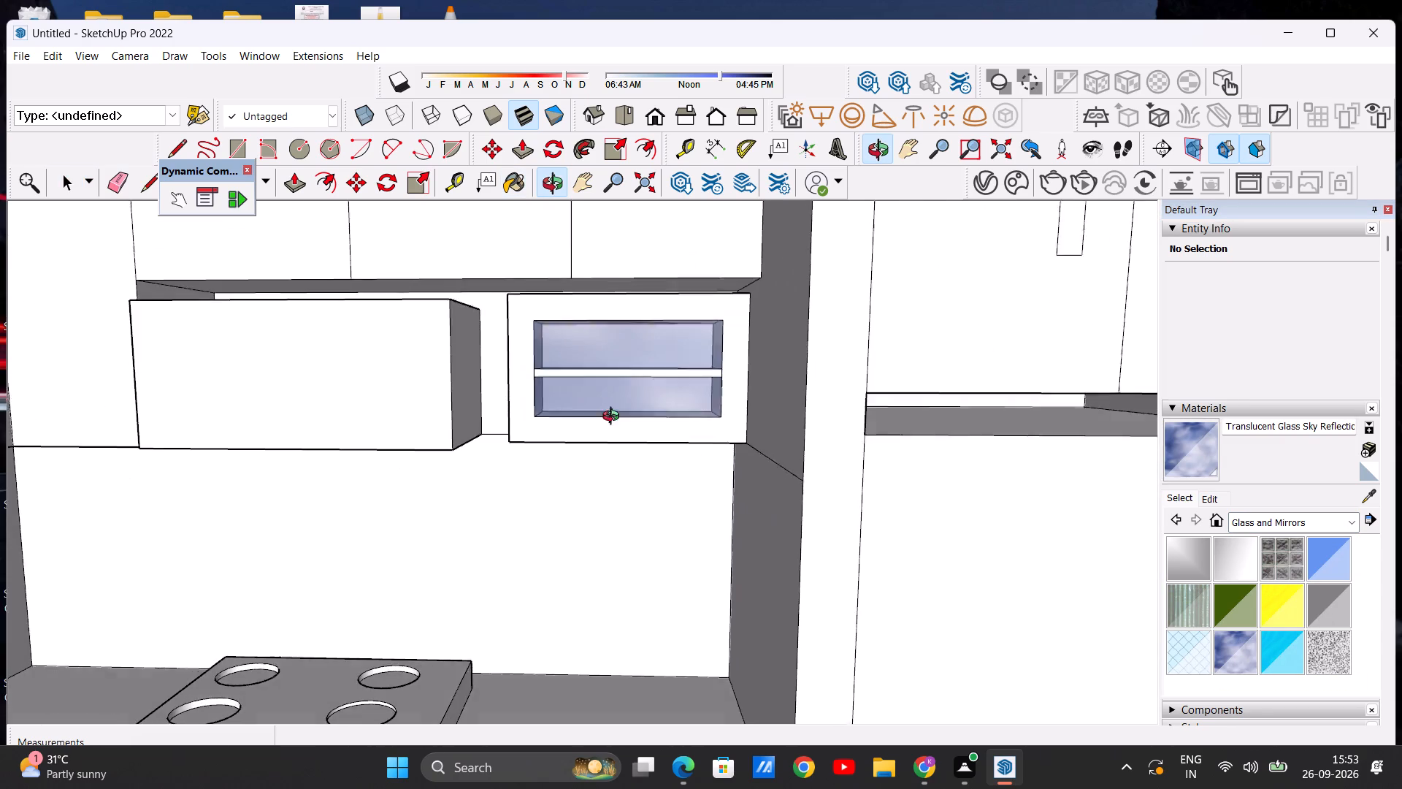
pyautogui.moveTo(614, 418); pyautogui.dragTo(621, 414, button='middle')
pyautogui.scroll(-8, 619, 424)
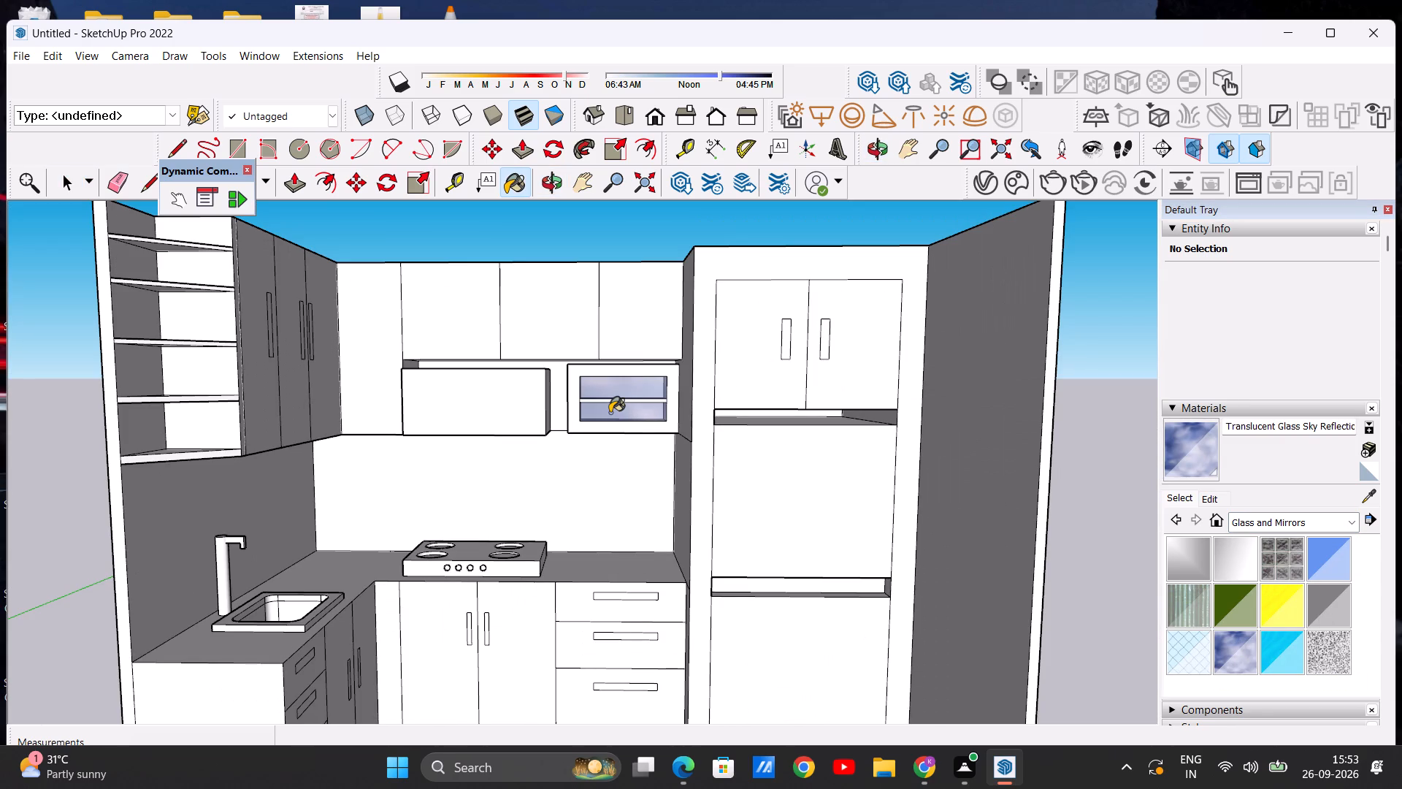
# Paint the glazed wall unit's frame and shelf edge with Formica Laminate Dark from Synthetic Surfaces.
pyautogui.scroll(2, 602, 395)
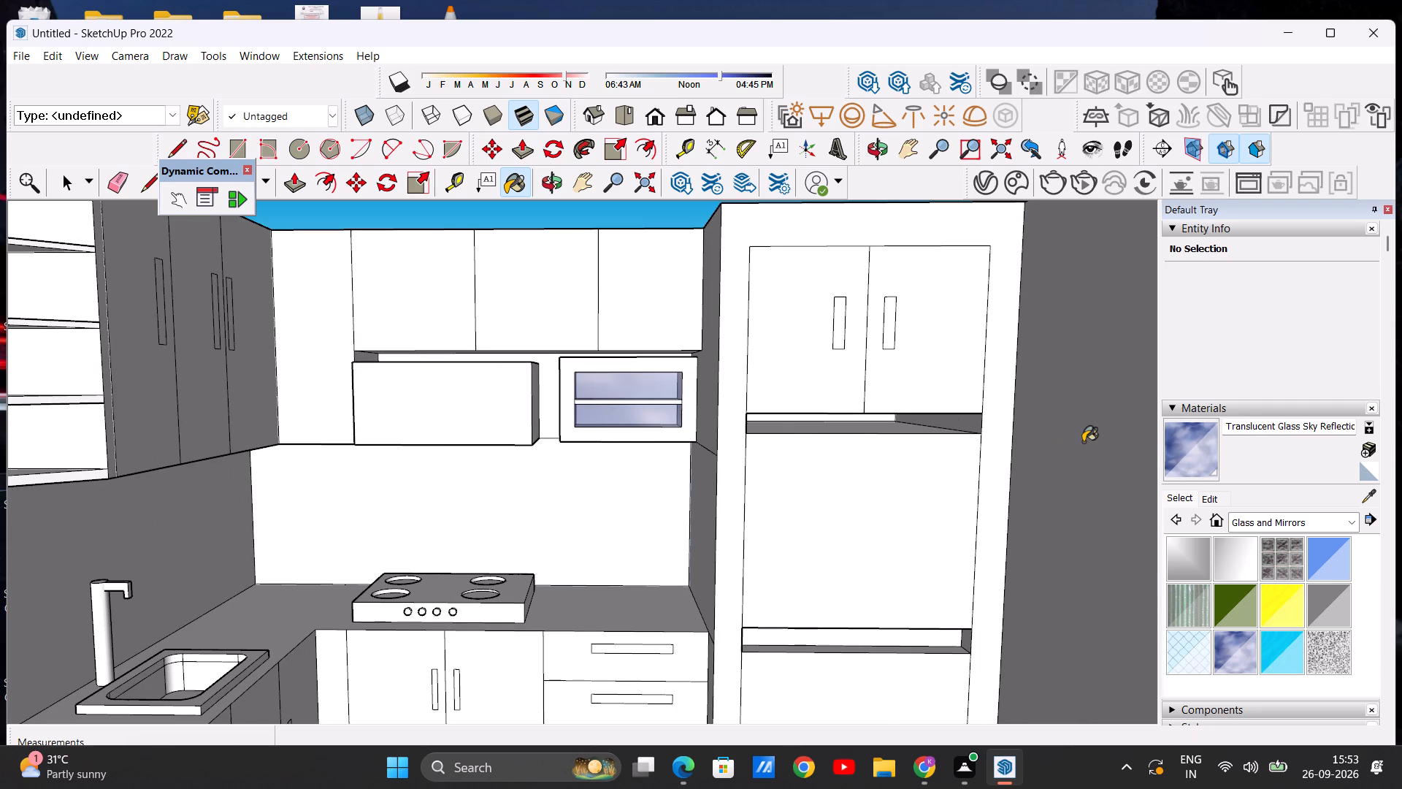
pyautogui.click(1347, 524)
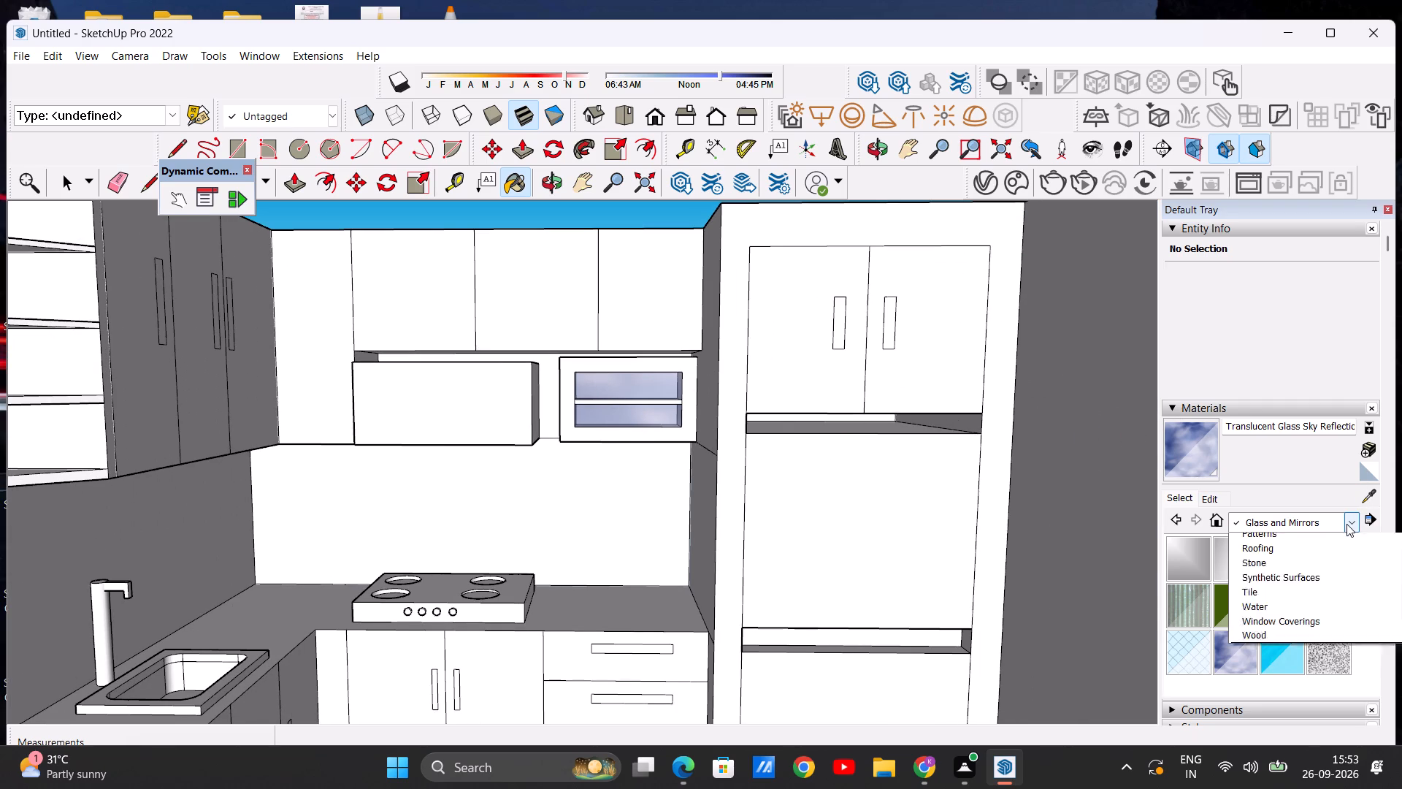
pyautogui.click(1393, 707)
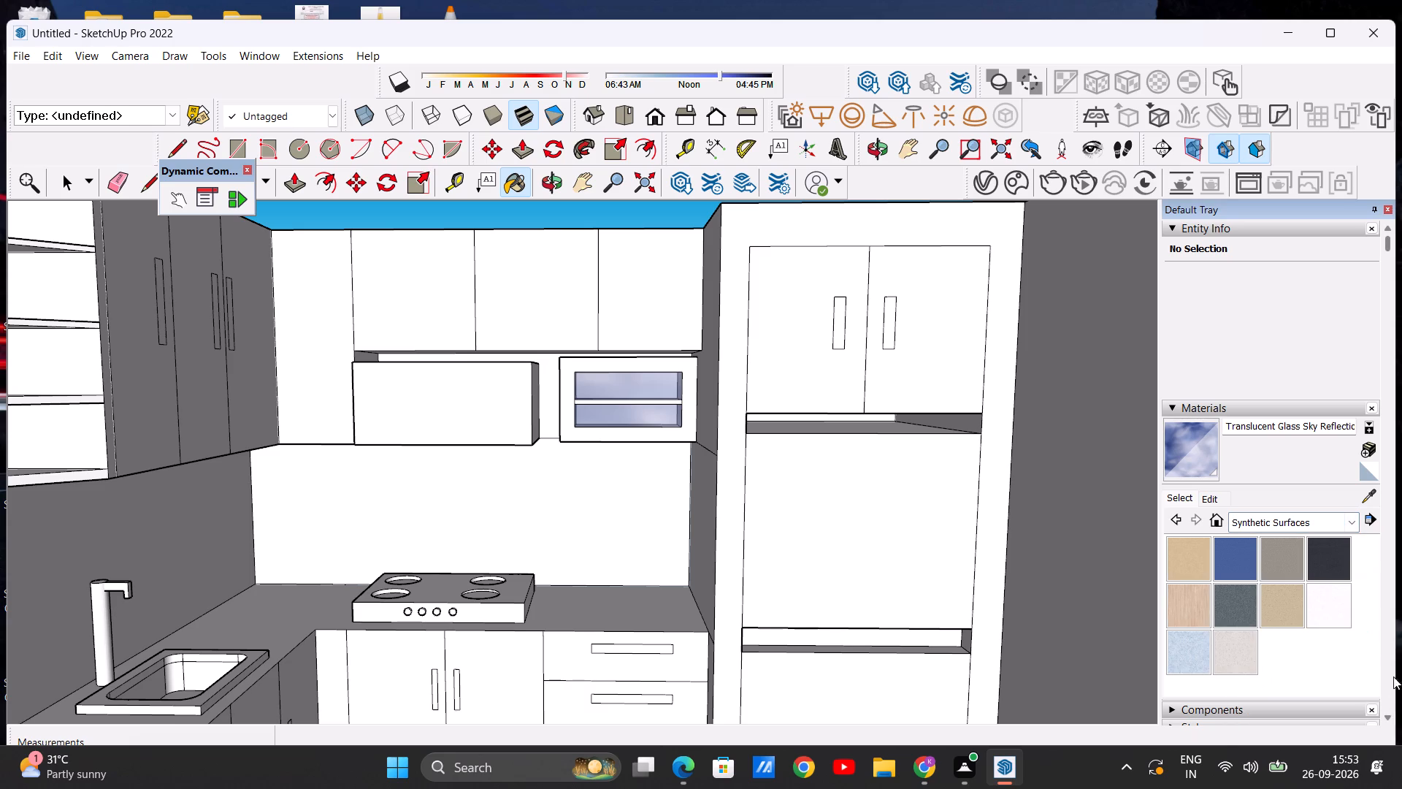
pyautogui.click(1329, 568)
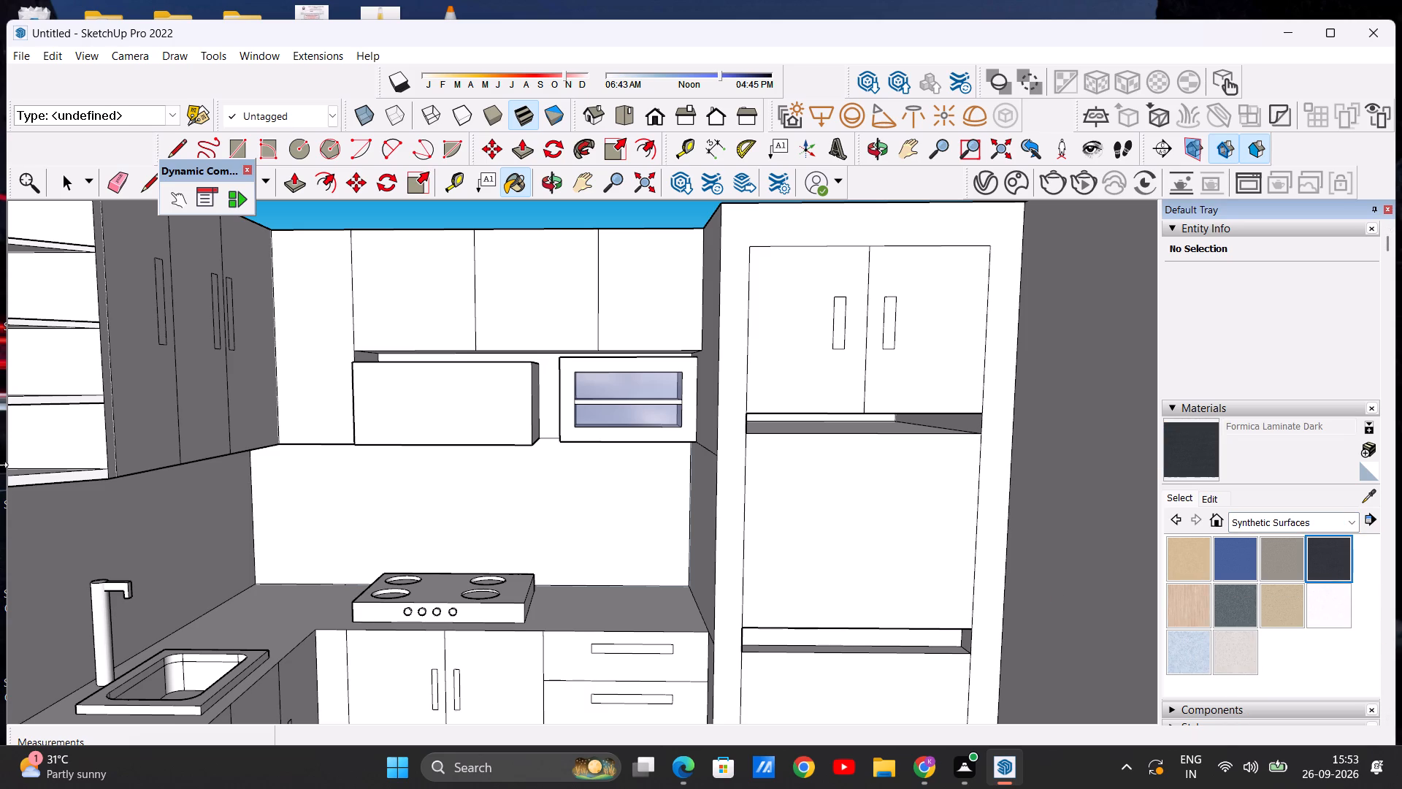
pyautogui.scroll(6, 567, 397)
pyautogui.click(567, 397)
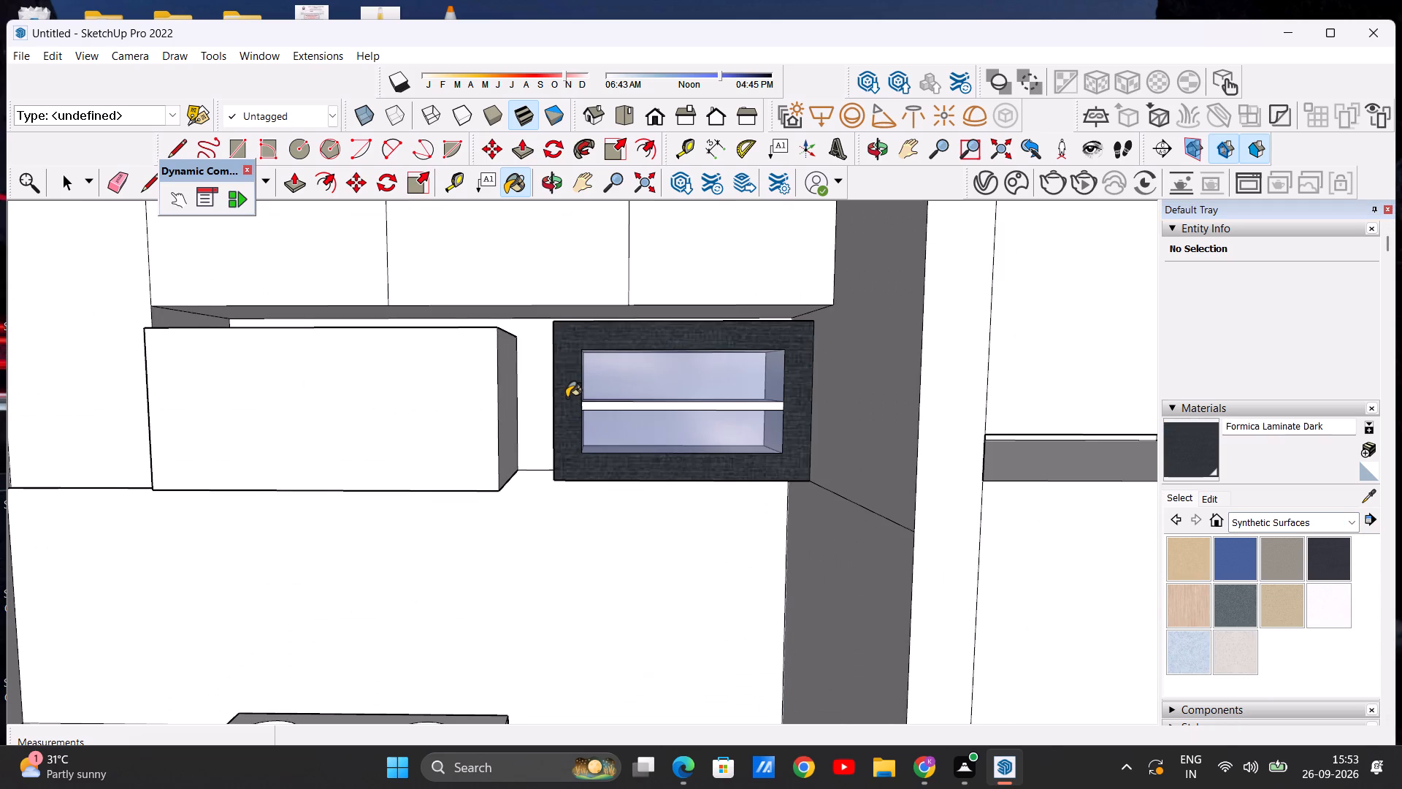
pyautogui.scroll(6, 591, 398)
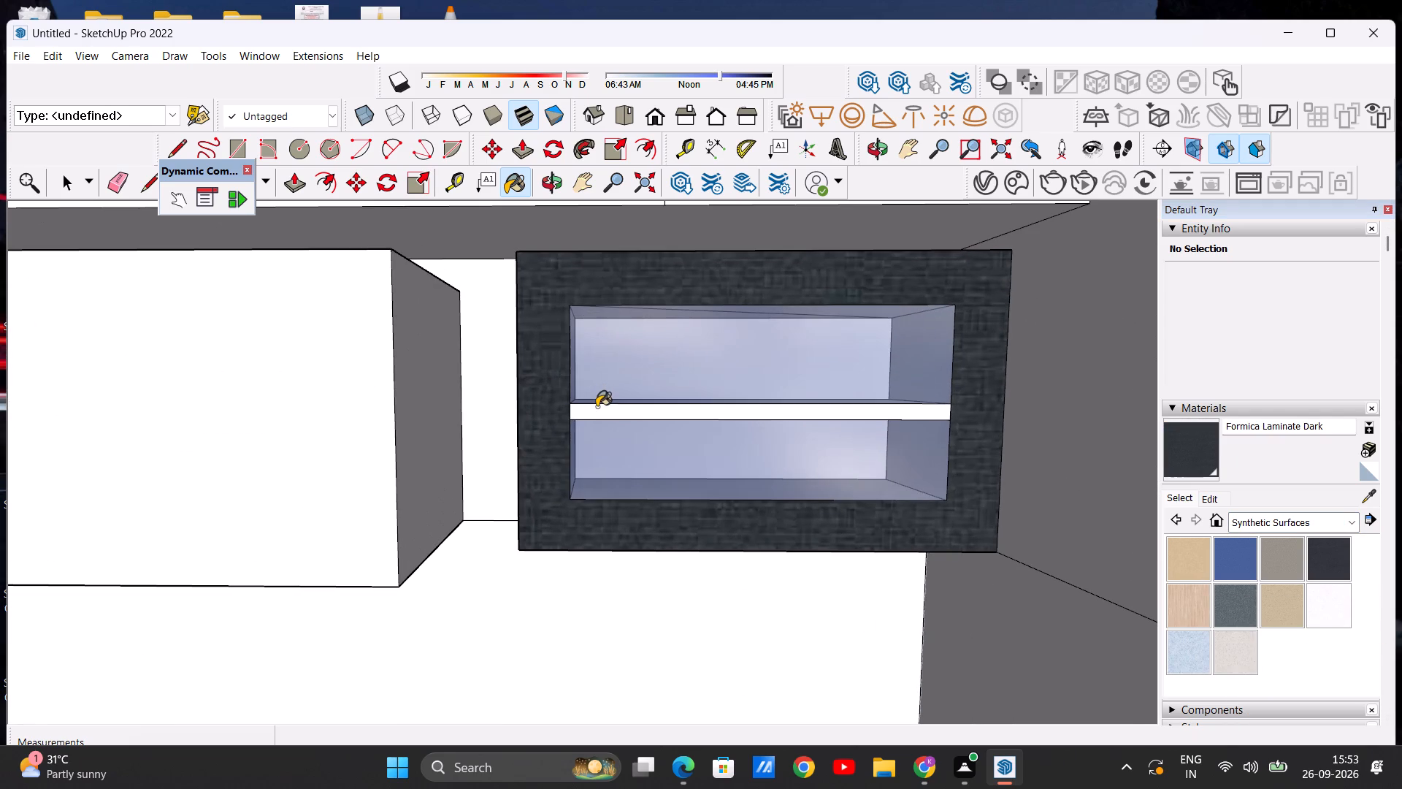
pyautogui.click(597, 410)
# Paint the box above the hob with Formica Laminate Dark.
pyautogui.scroll(-11, 600, 415)
pyautogui.moveTo(600, 418); pyautogui.dragTo(600, 470, button='middle')
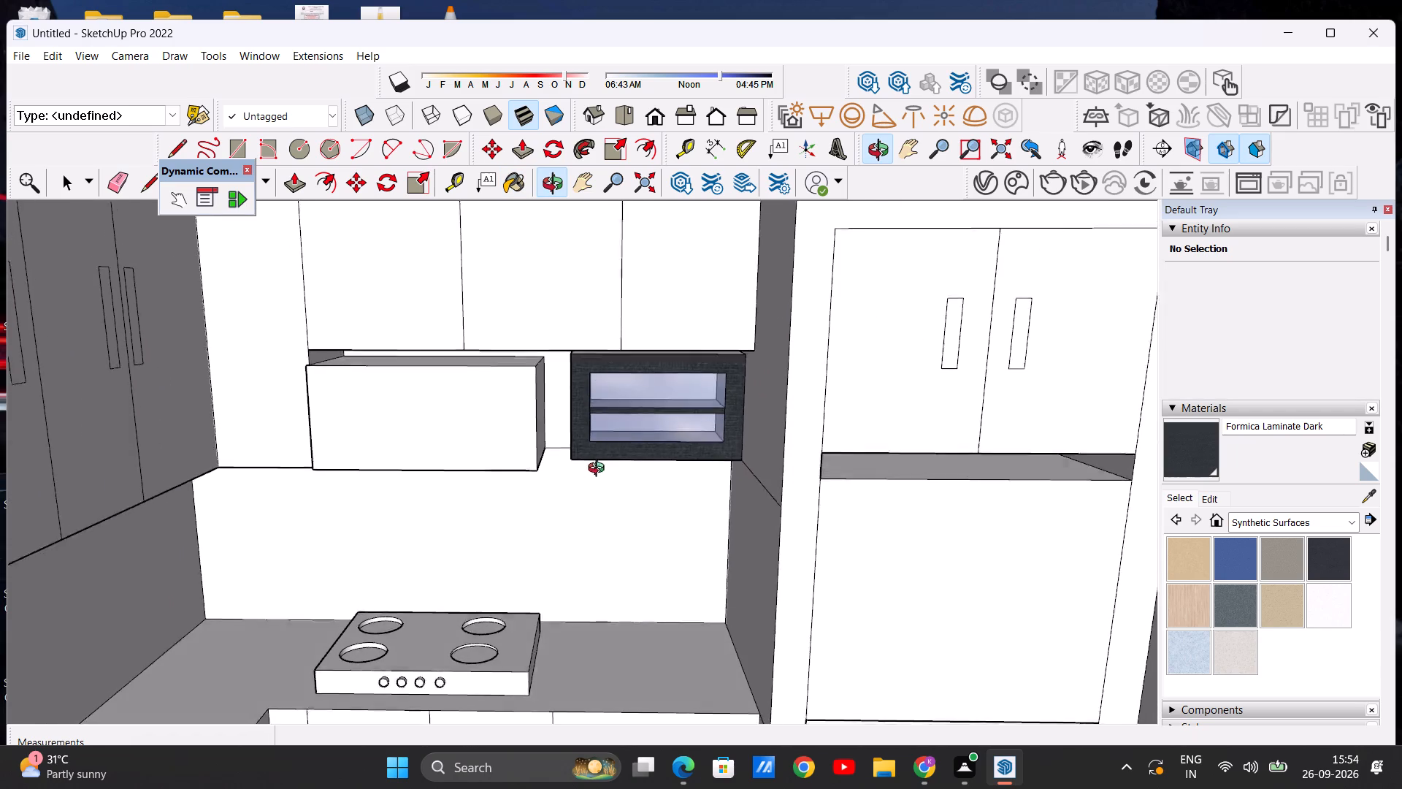
pyautogui.moveTo(600, 470); pyautogui.dragTo(651, 427, button='middle')
pyautogui.moveTo(602, 427); pyautogui.dragTo(514, 427, button='middle')
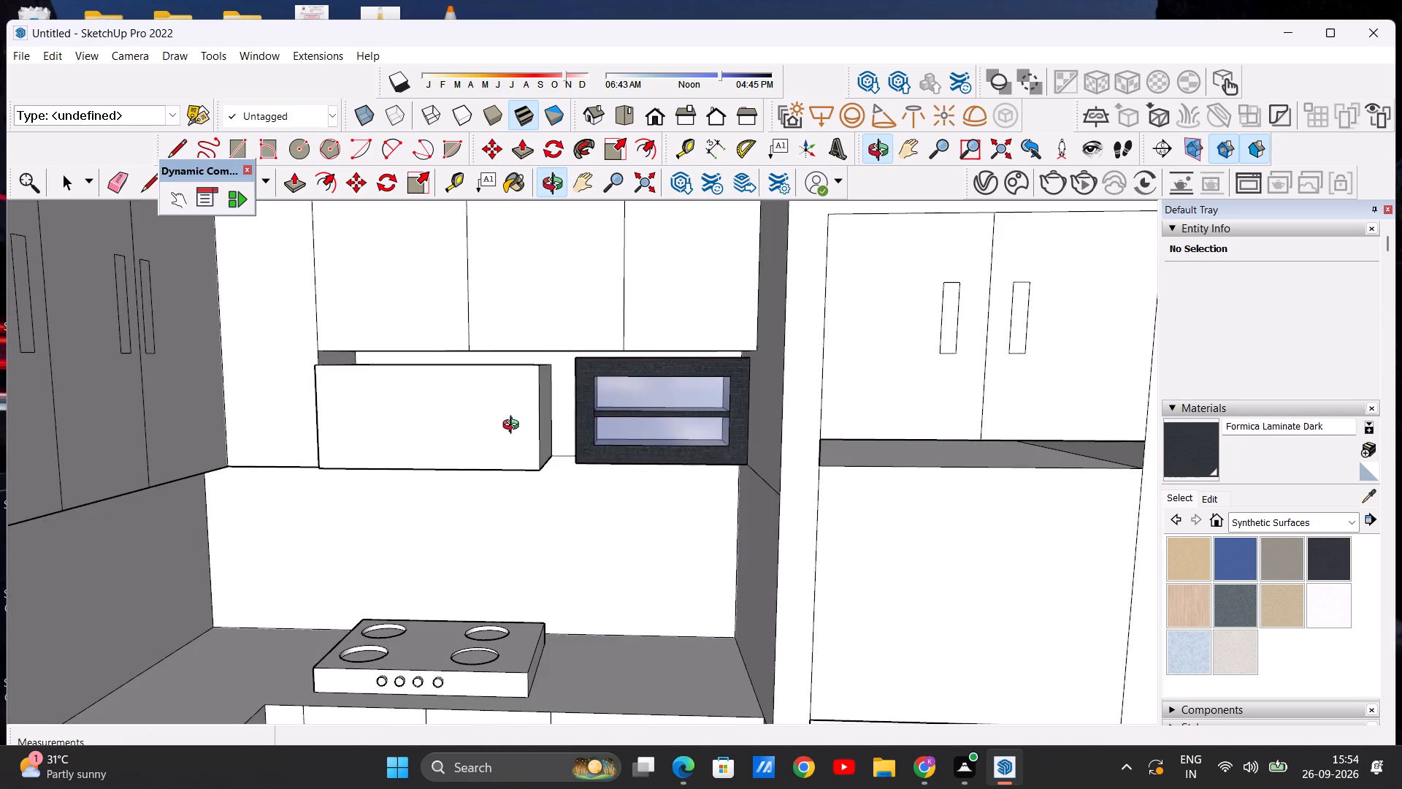
pyautogui.moveTo(514, 427); pyautogui.dragTo(557, 407, button='middle')
pyautogui.scroll(-5, 557, 410)
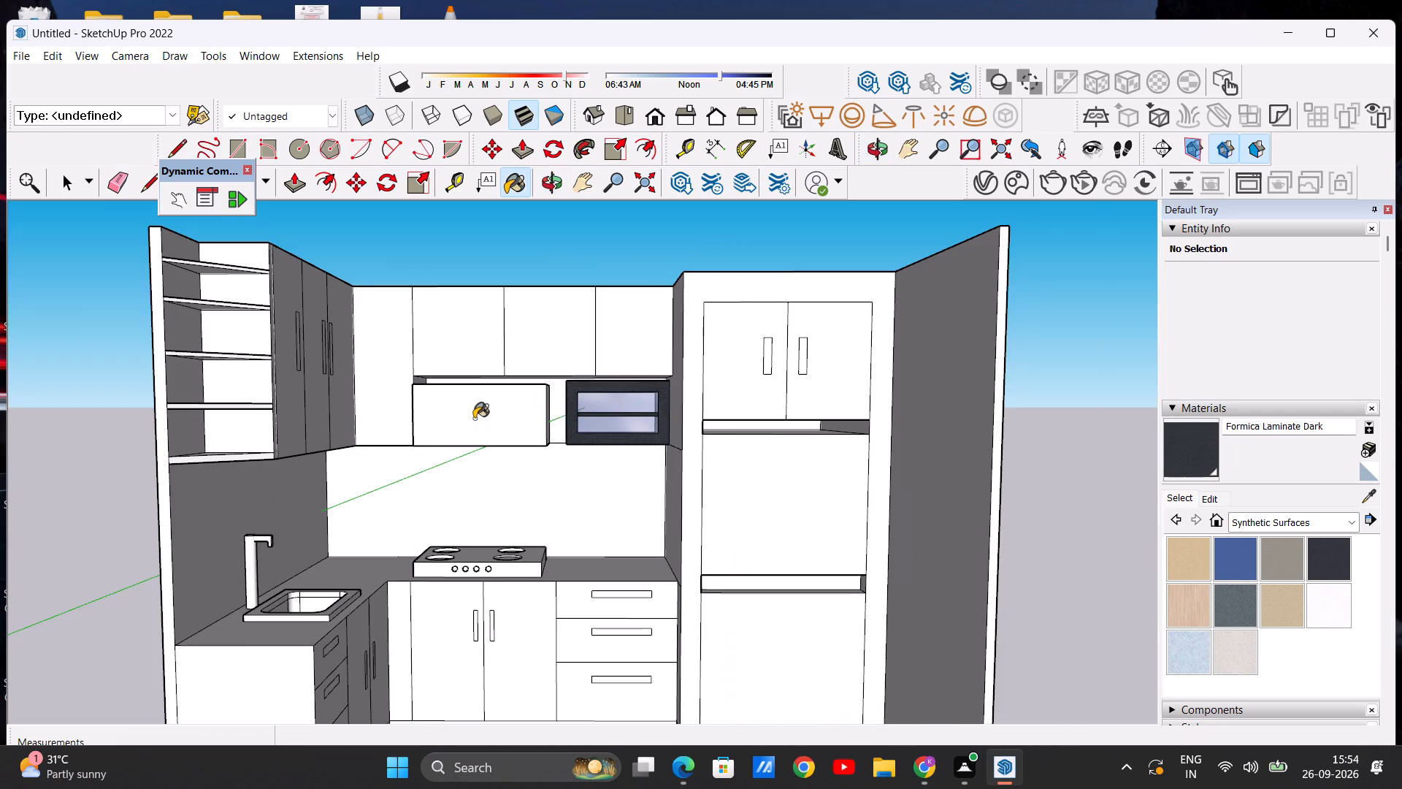
pyautogui.scroll(4, 474, 419)
pyautogui.click(479, 427)
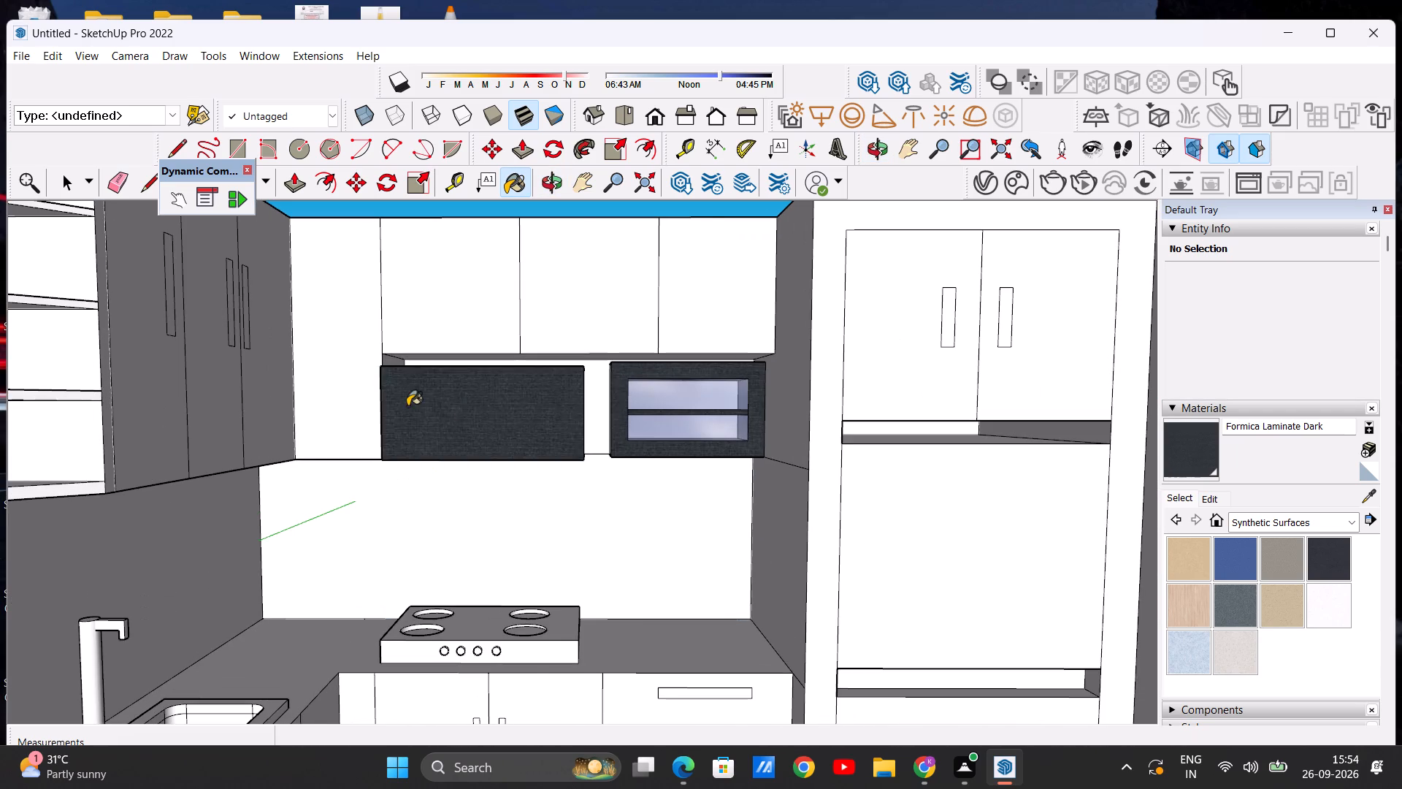
pyautogui.moveTo(407, 406); pyautogui.dragTo(530, 421, button='middle')
pyautogui.scroll(-1, 477, 412)
pyautogui.moveTo(487, 422); pyautogui.dragTo(340, 392, button='middle')
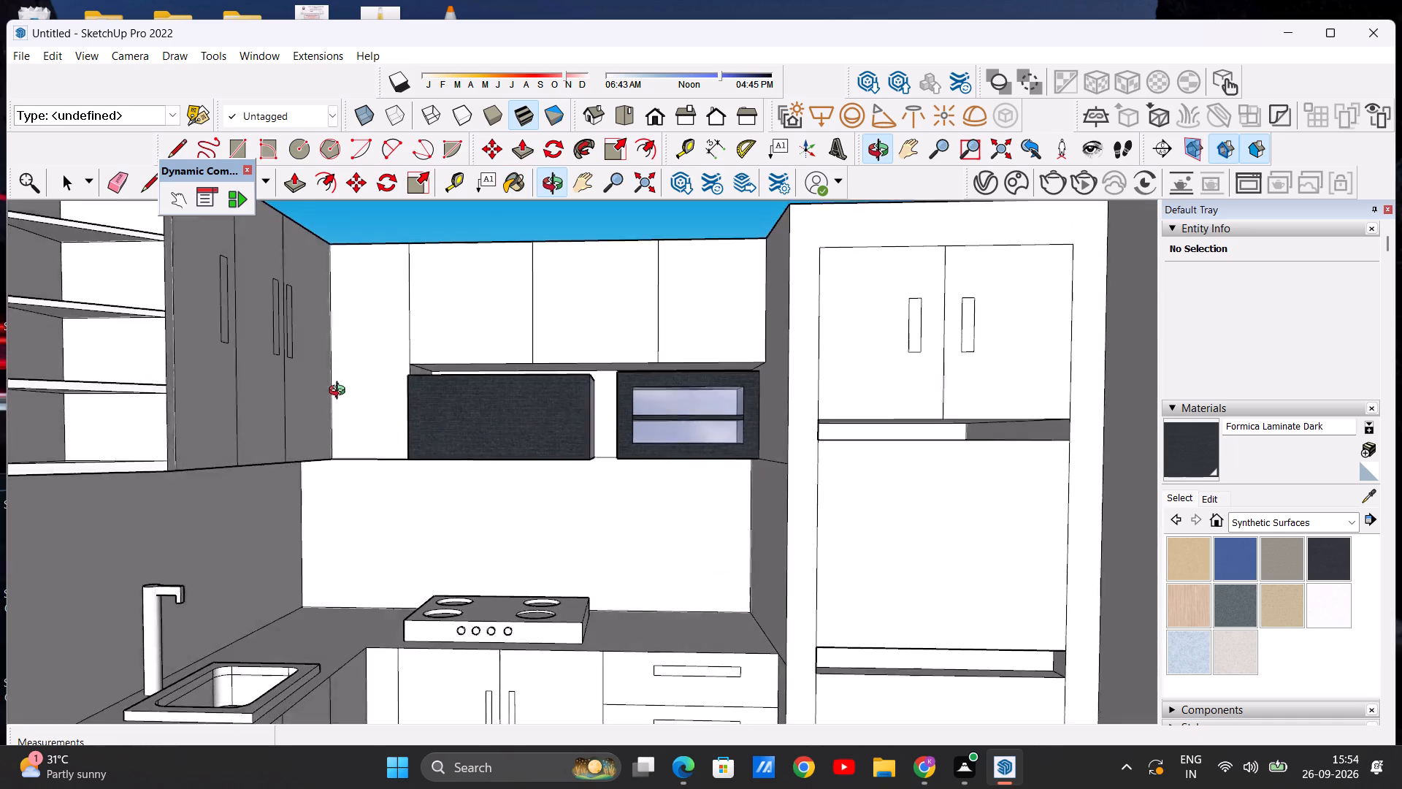
# Paint the exposed side and underside of the box above the hob with Formica Laminate Dark.
pyautogui.moveTo(340, 392); pyautogui.dragTo(334, 362, button='middle')
pyautogui.moveTo(621, 403); pyautogui.dragTo(524, 416, button='middle')
pyautogui.scroll(6, 610, 417)
pyautogui.click(637, 418)
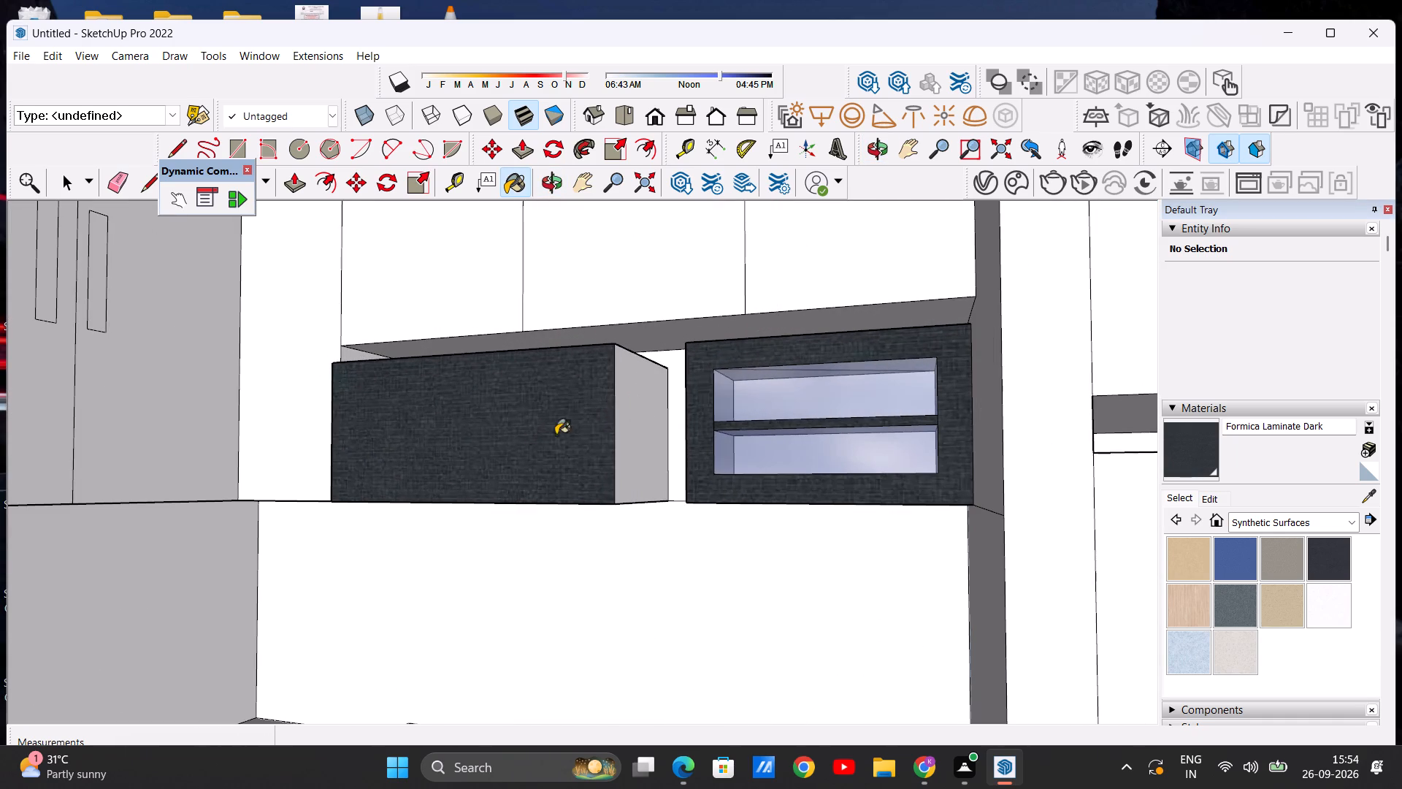
pyautogui.scroll(-4, 497, 436)
pyautogui.moveTo(424, 531); pyautogui.dragTo(528, 390, button='middle')
pyautogui.scroll(4, 526, 462)
pyautogui.click(501, 505)
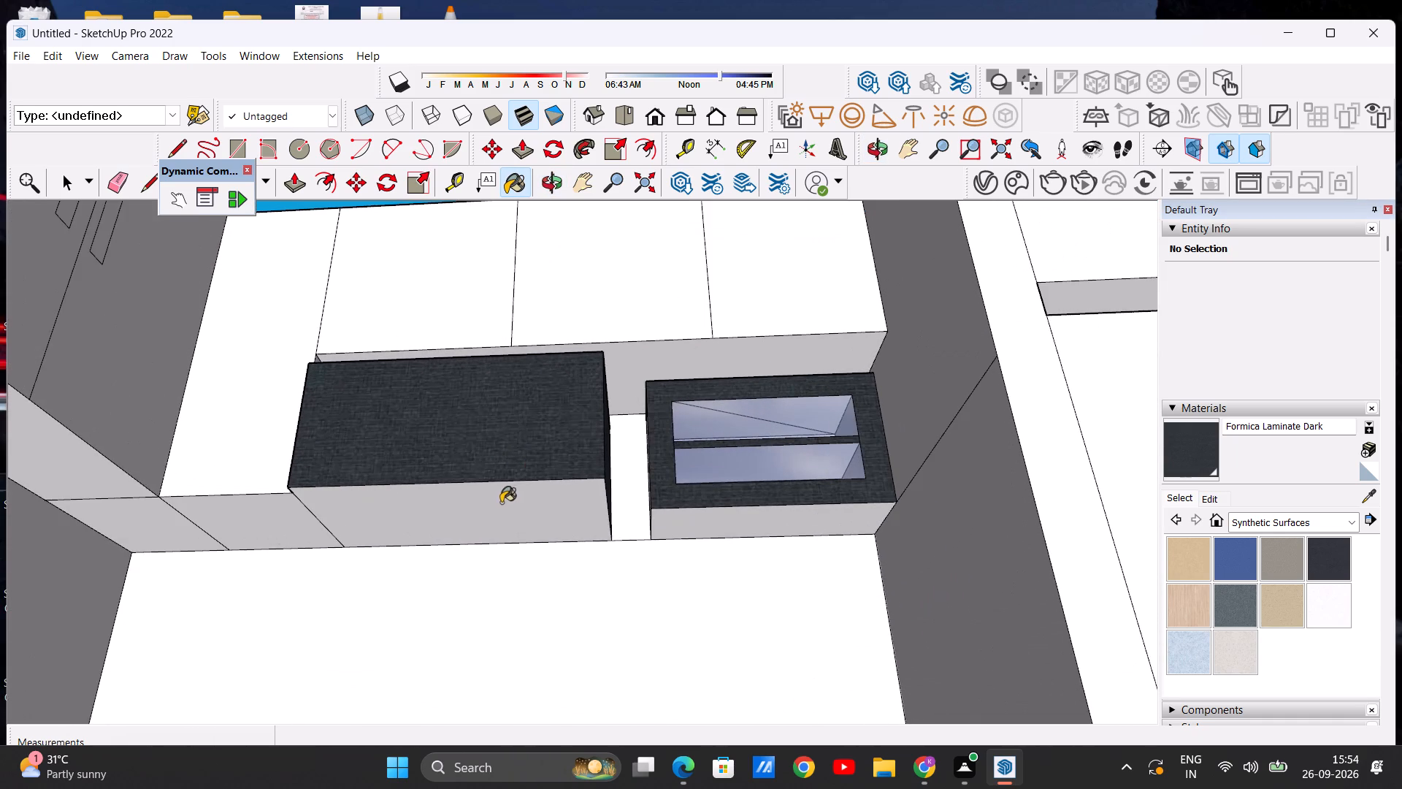
# Paint the hob's top surface around the burner openings with Formica Laminate Dark.
pyautogui.scroll(-9, 552, 458)
pyautogui.moveTo(527, 453); pyautogui.dragTo(559, 571, button='middle')
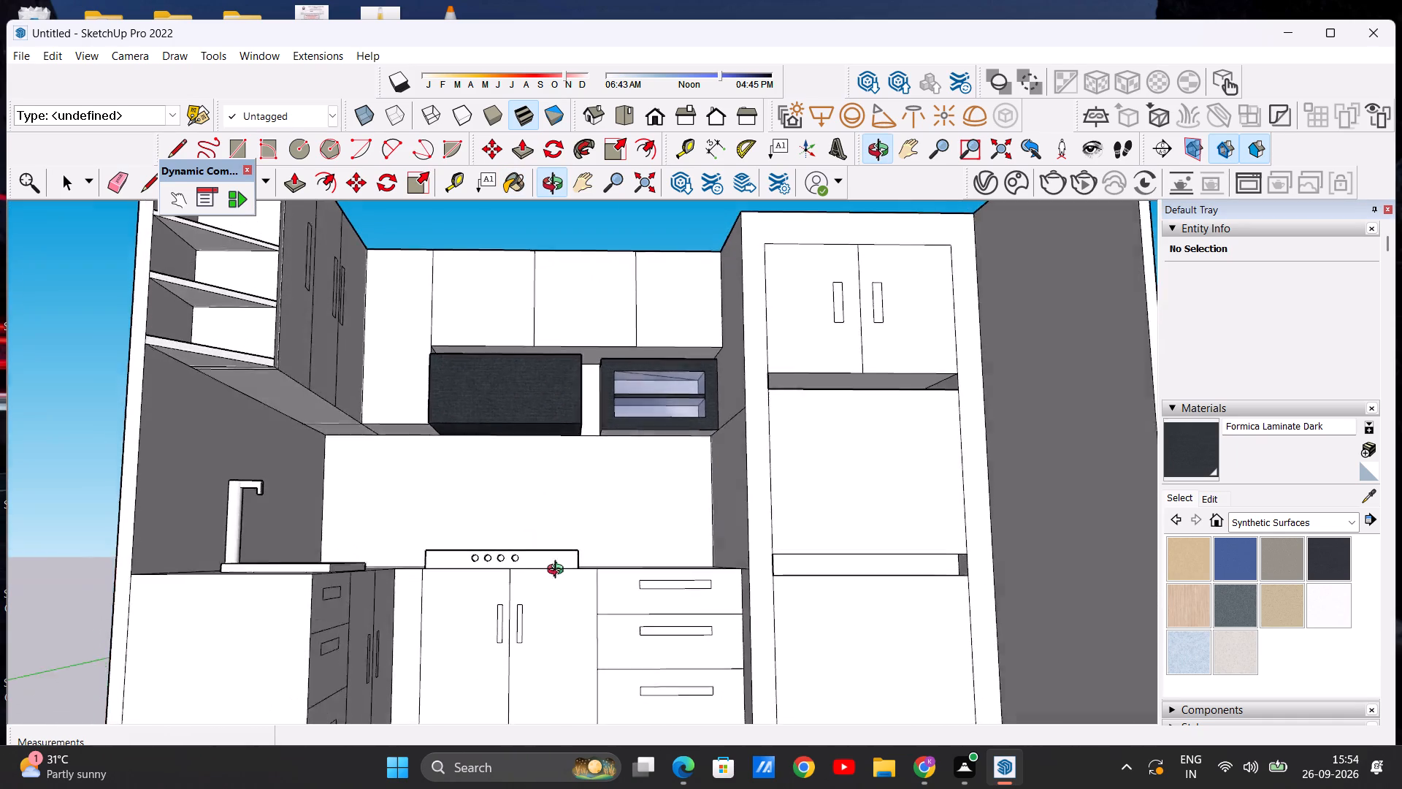
pyautogui.moveTo(559, 571); pyautogui.dragTo(564, 591, button='middle')
pyautogui.scroll(-5, 510, 373)
pyautogui.moveTo(483, 408); pyautogui.dragTo(486, 508, button='middle')
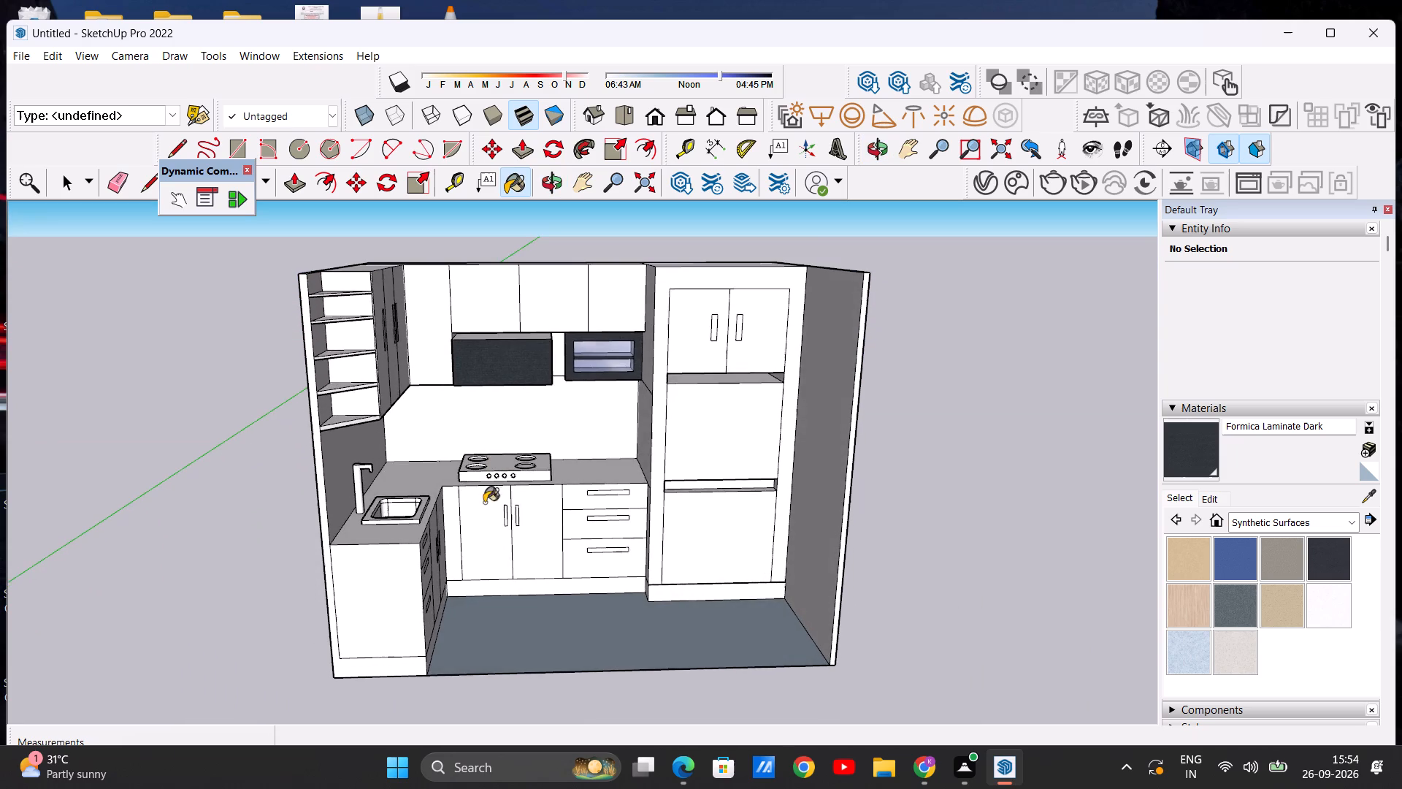
pyautogui.scroll(1, 527, 392)
pyautogui.moveTo(527, 472); pyautogui.dragTo(518, 433, button='middle')
pyautogui.scroll(3, 526, 469)
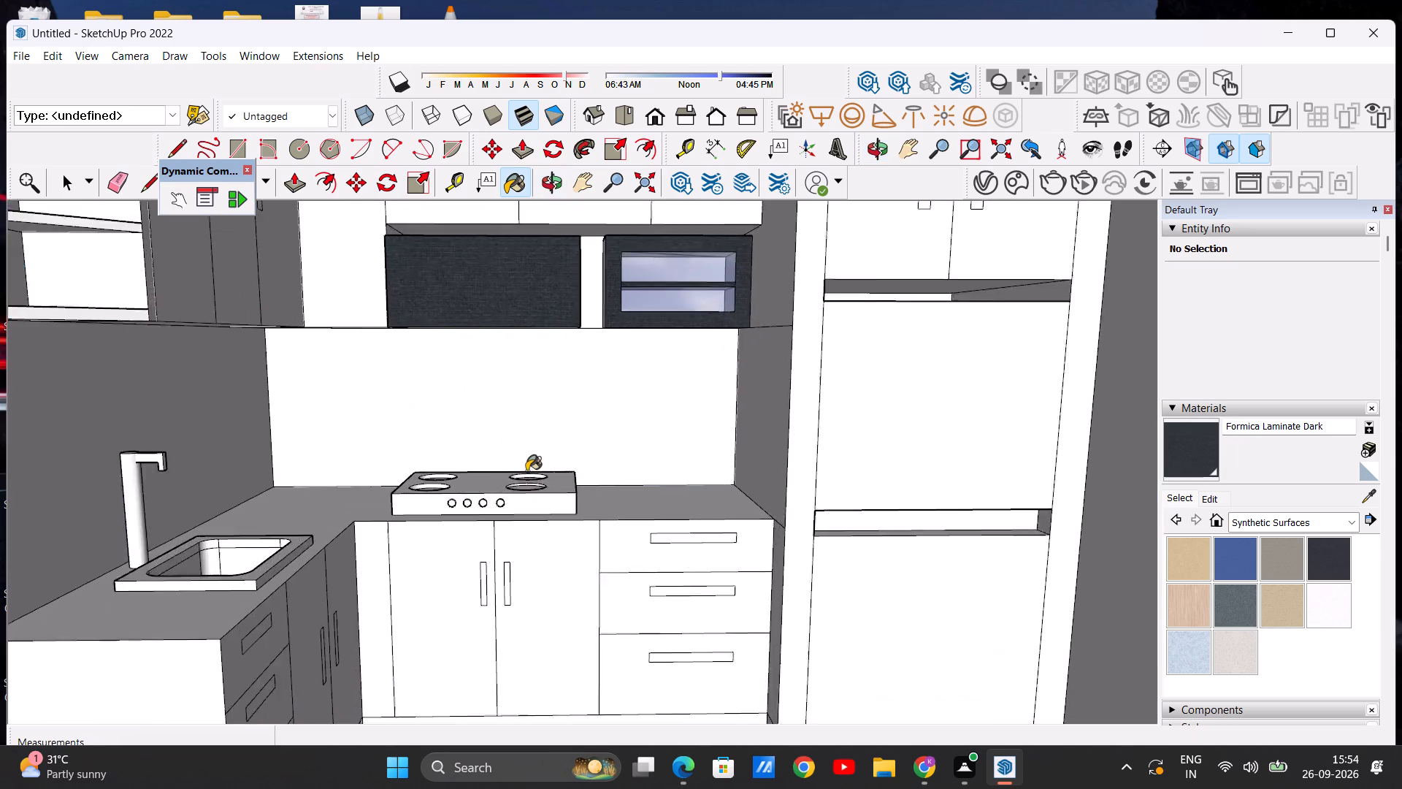
pyautogui.scroll(9, 526, 471)
pyautogui.click(464, 492)
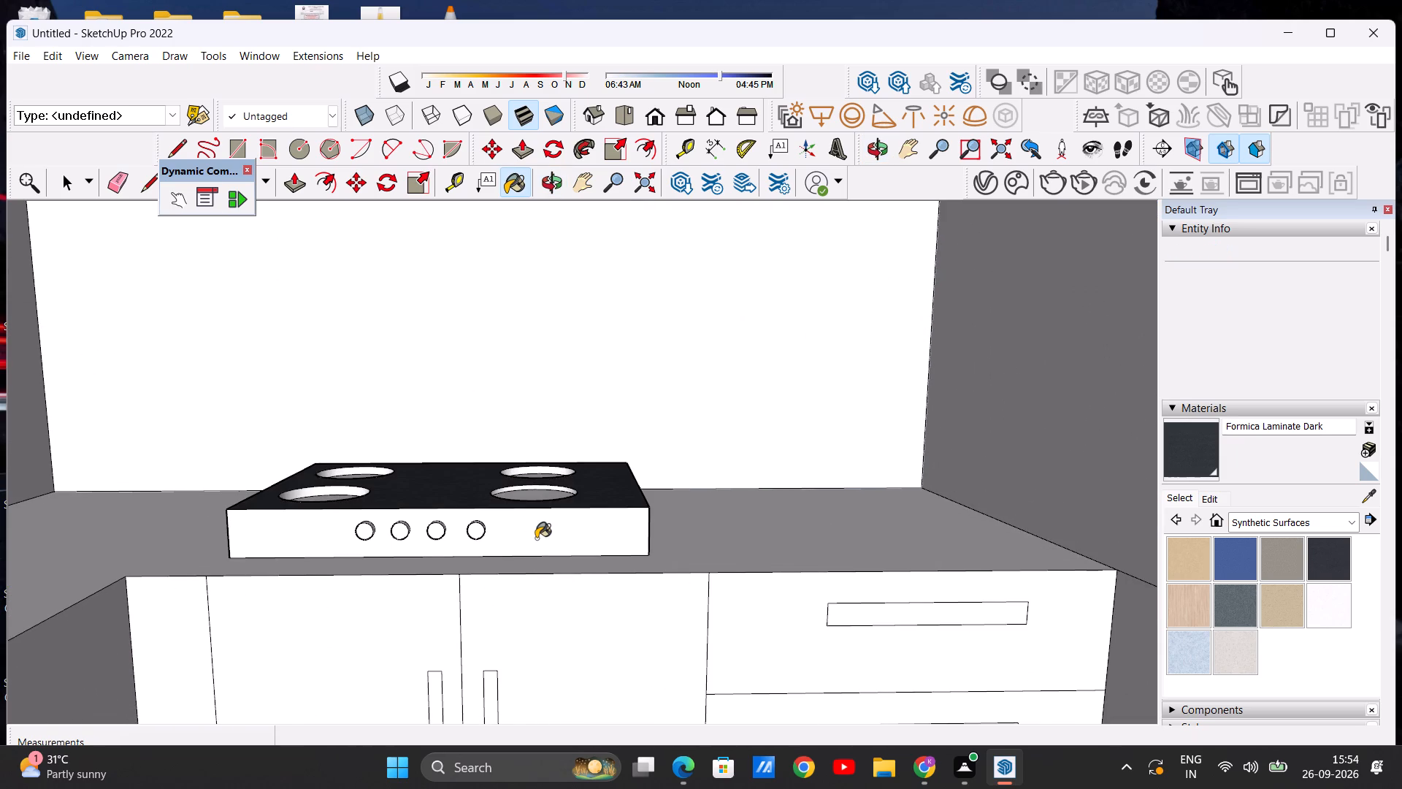
# Paint the cooktop's front face and both side faces with Formica Laminate Dark.
pyautogui.click(536, 538)
pyautogui.scroll(-5, 519, 470)
pyautogui.moveTo(489, 481); pyautogui.dragTo(464, 546, button='middle')
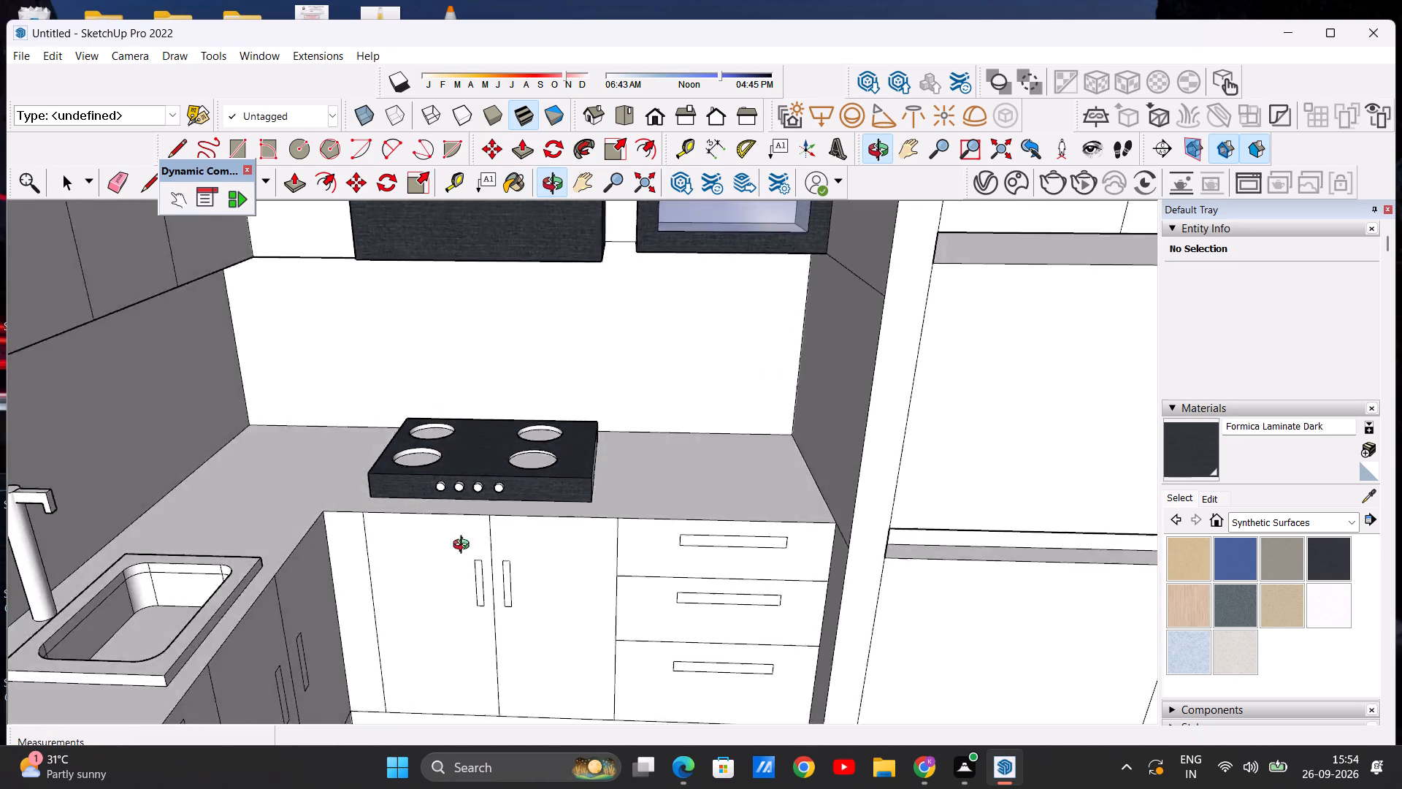
pyautogui.moveTo(464, 546); pyautogui.dragTo(391, 500, button='middle')
pyautogui.scroll(6, 663, 487)
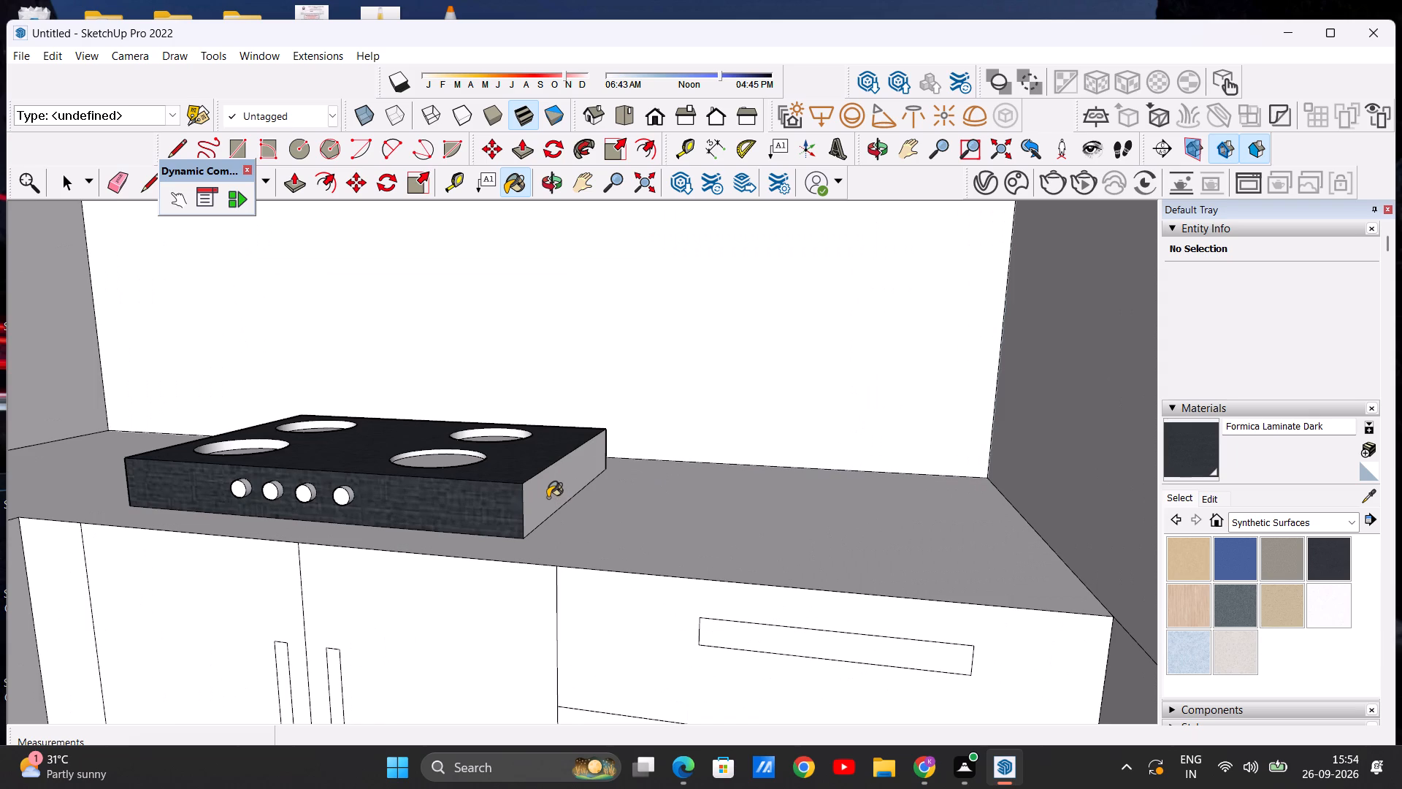
pyautogui.click(548, 498)
pyautogui.scroll(-8, 678, 468)
pyautogui.moveTo(464, 454); pyautogui.dragTo(792, 445, button='middle')
pyautogui.moveTo(671, 469); pyautogui.dragTo(587, 482, button='middle')
pyautogui.scroll(11, 417, 458)
pyautogui.click(466, 500)
# Examine the whole kitchen model, including the sink, cooktop, wall cabinets and tall unit.
pyautogui.scroll(-4, 486, 476)
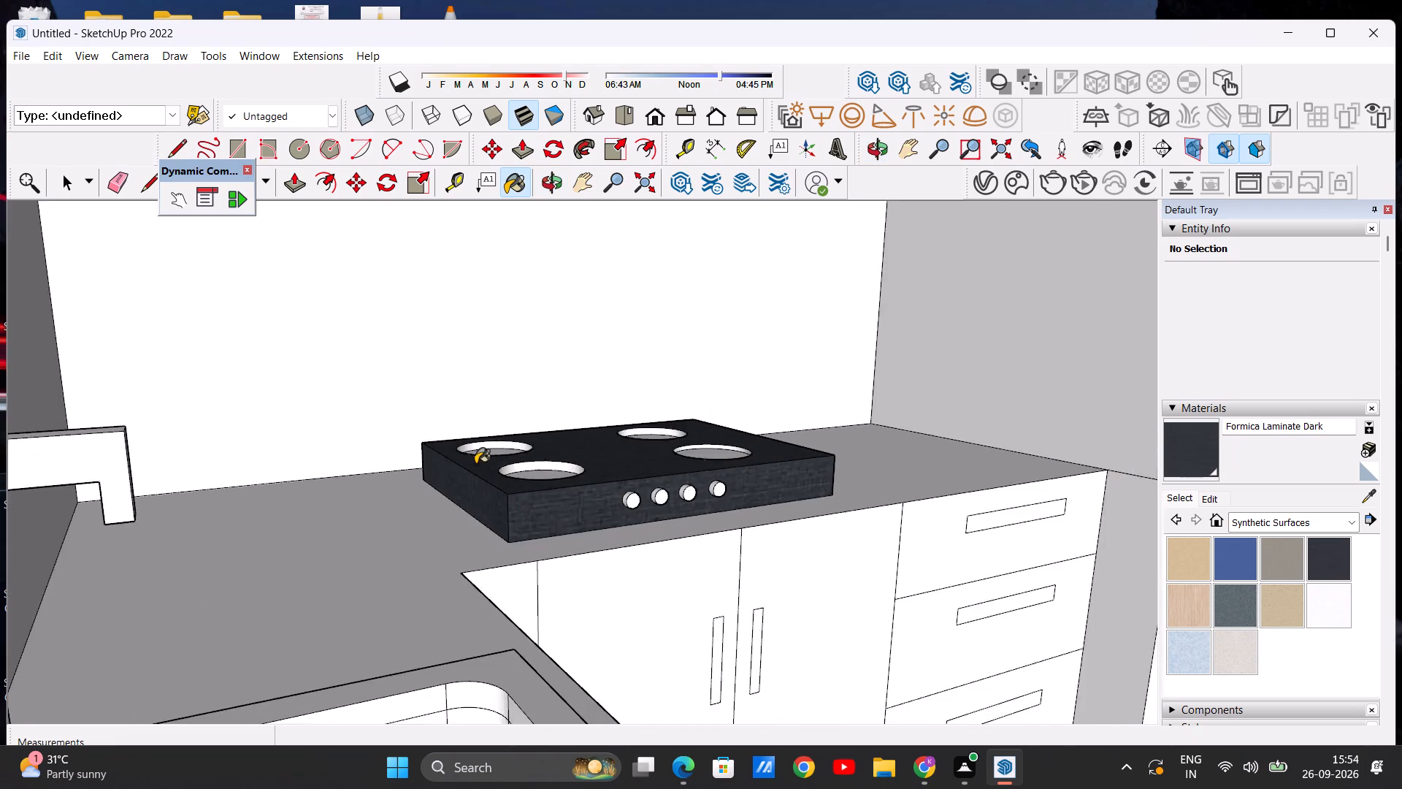
pyautogui.scroll(-14, 475, 464)
pyautogui.moveTo(624, 479); pyautogui.dragTo(262, 487, button='middle')
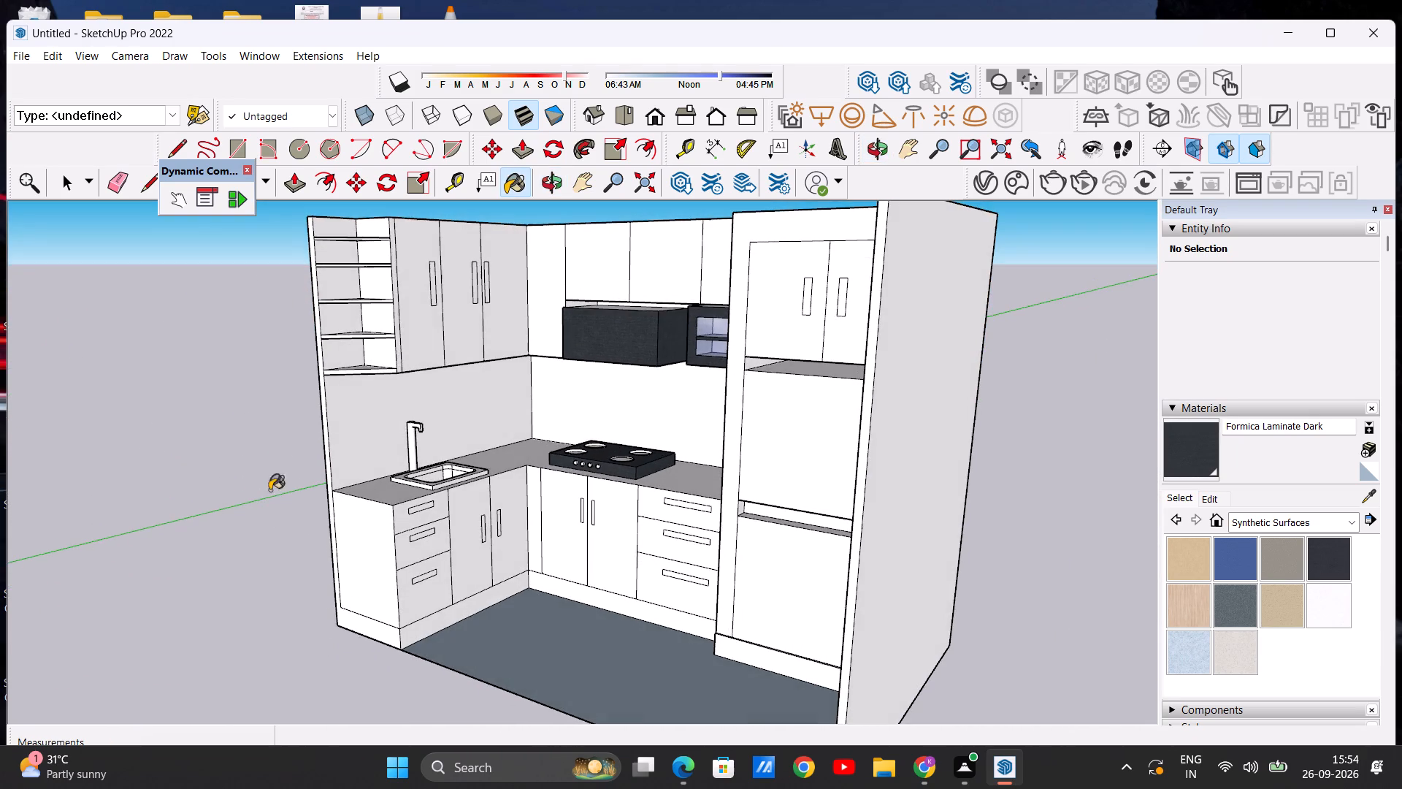
pyautogui.moveTo(473, 489); pyautogui.dragTo(427, 500, button='middle')
pyautogui.scroll(5, 433, 449)
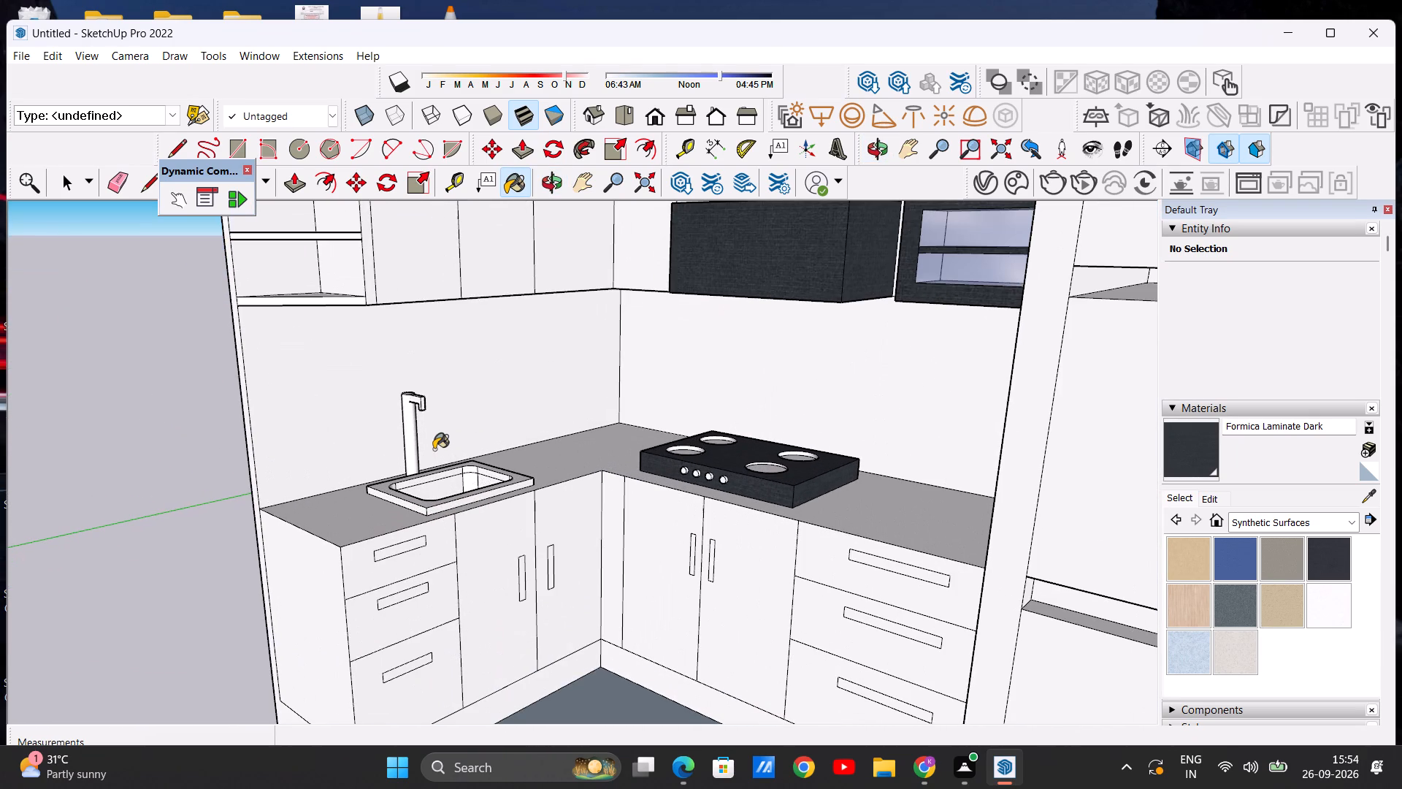
pyautogui.scroll(-2, 434, 449)
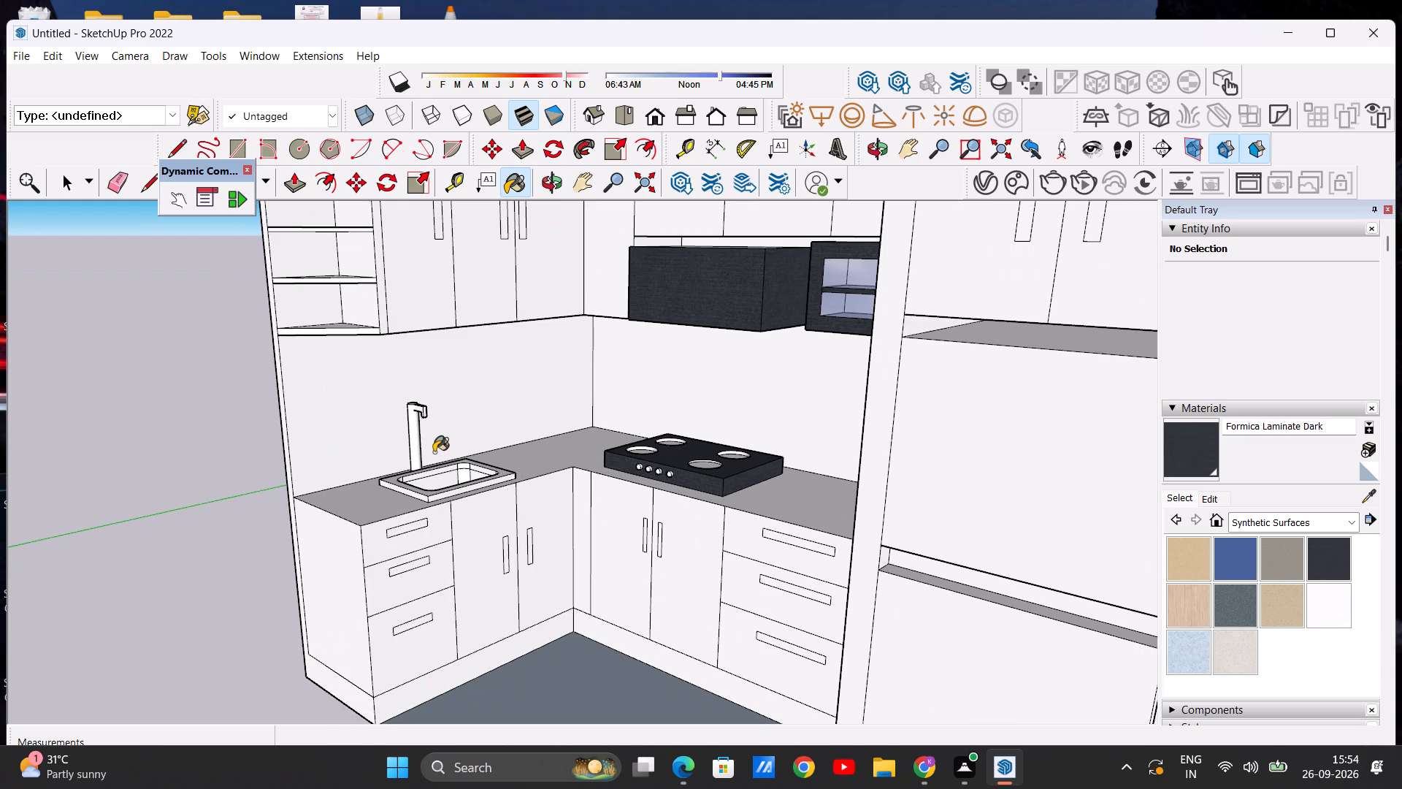
pyautogui.scroll(-5, 448, 451)
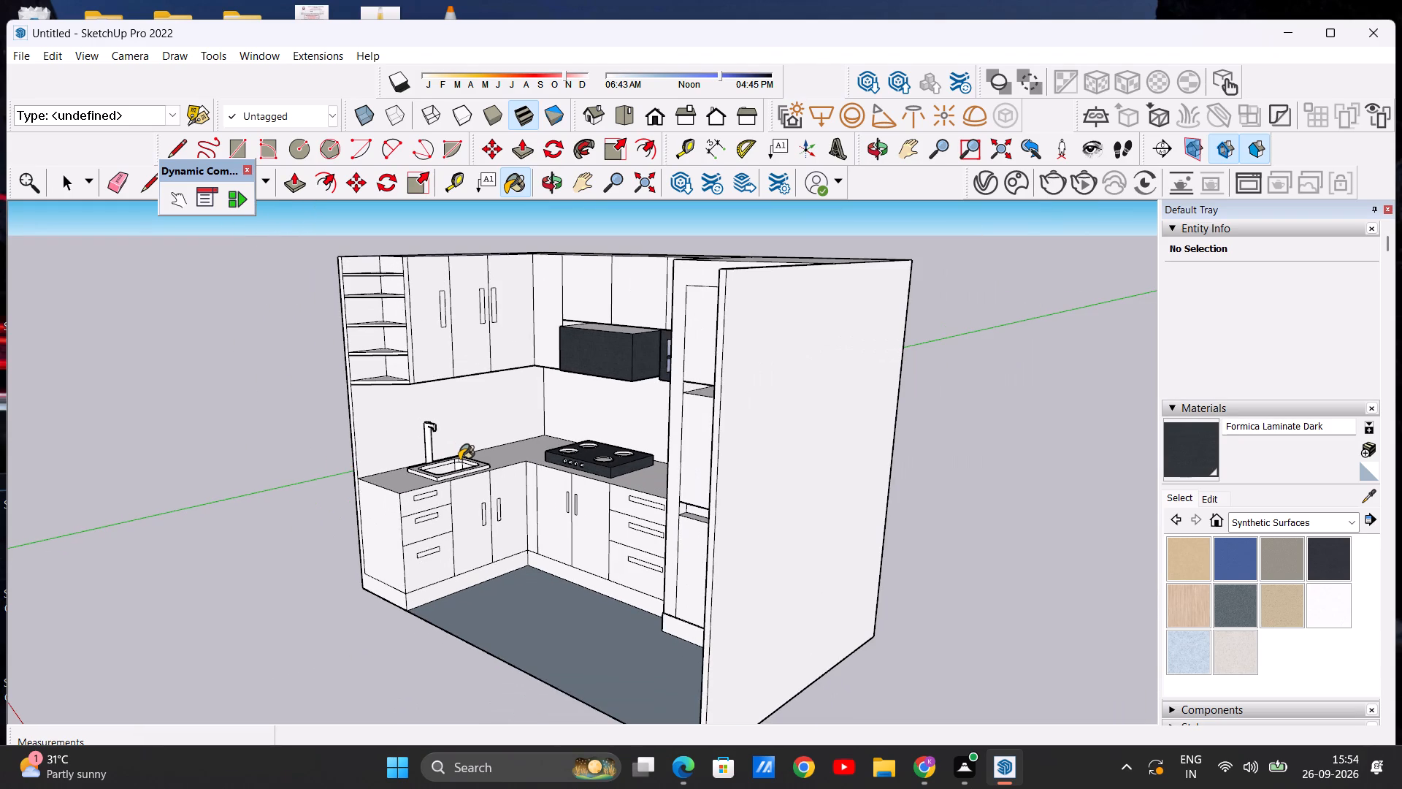
pyautogui.scroll(-2, 472, 479)
pyautogui.moveTo(475, 541); pyautogui.dragTo(611, 519, button='middle')
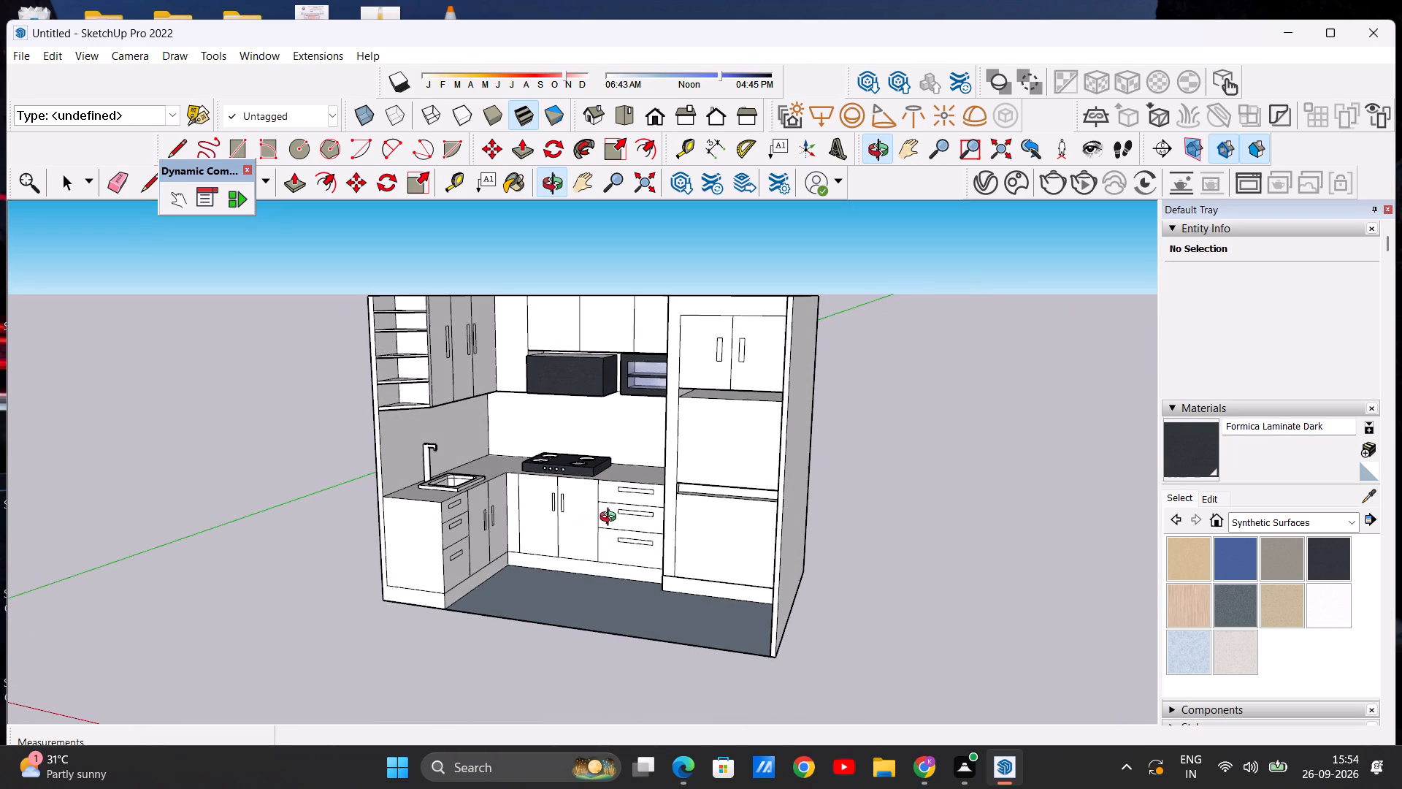
pyautogui.moveTo(611, 519); pyautogui.dragTo(663, 520, button='middle')
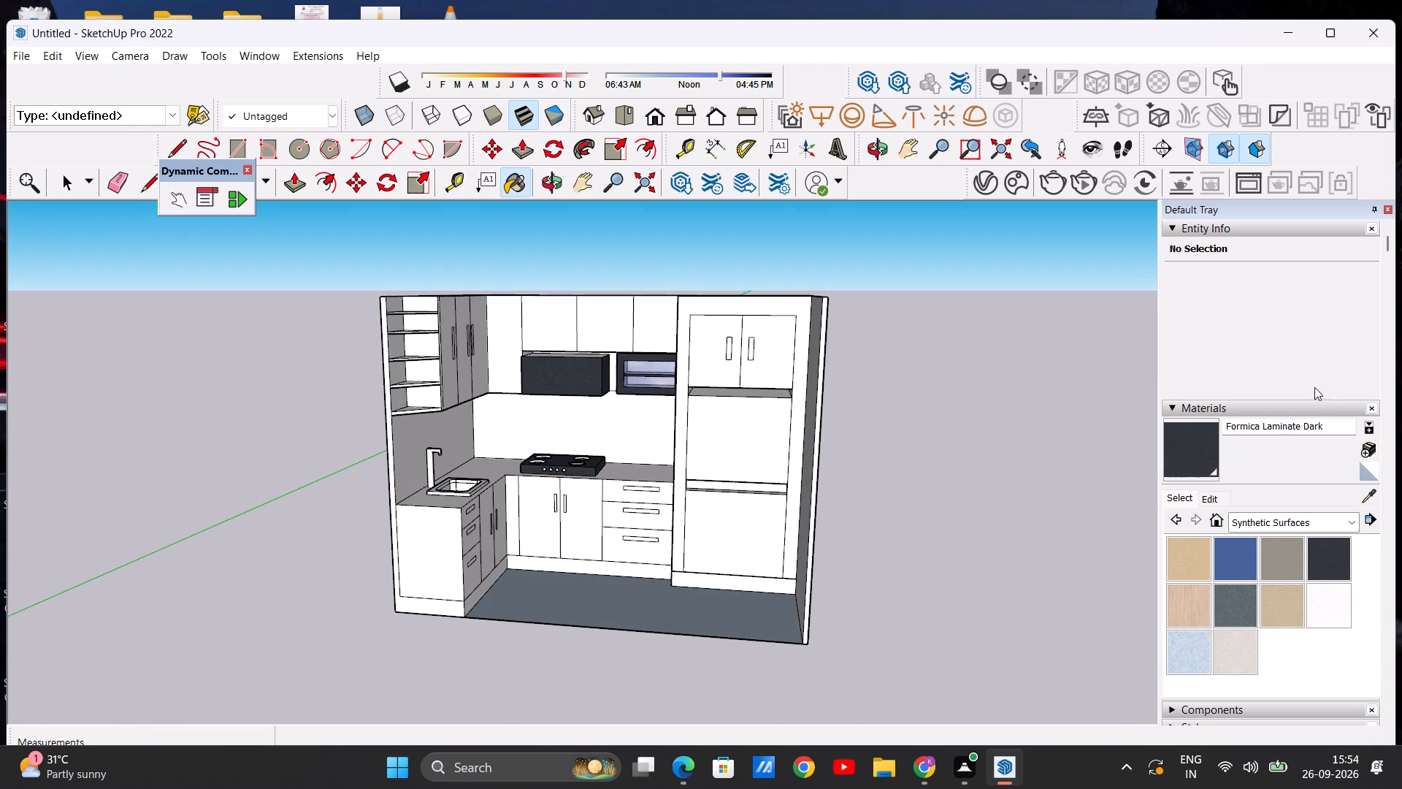
# Paint the inner faces and shelf tops of the open corner unit's upper two compartments with Wood Bamboo from the Wood collection.
pyautogui.click(1354, 525)
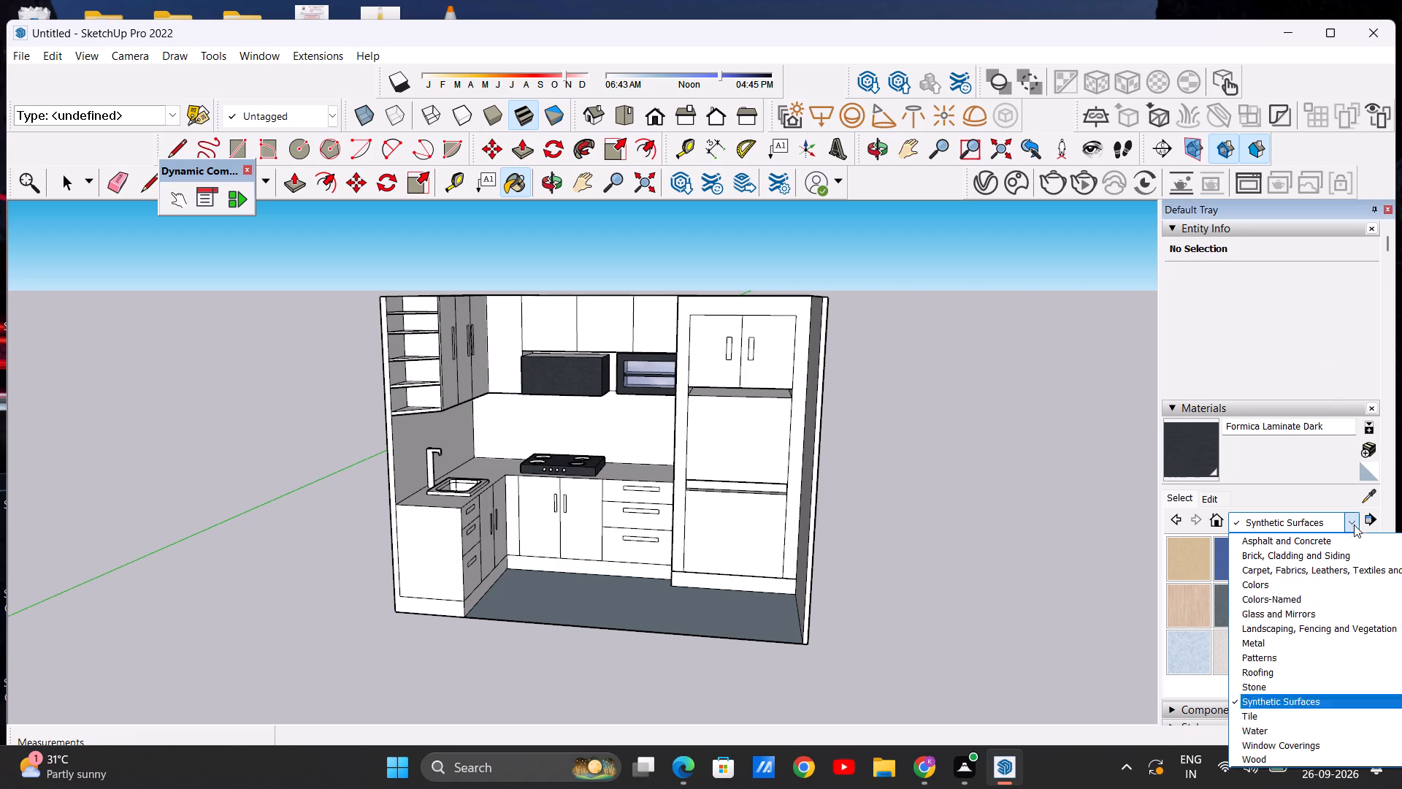
pyautogui.click(1392, 763)
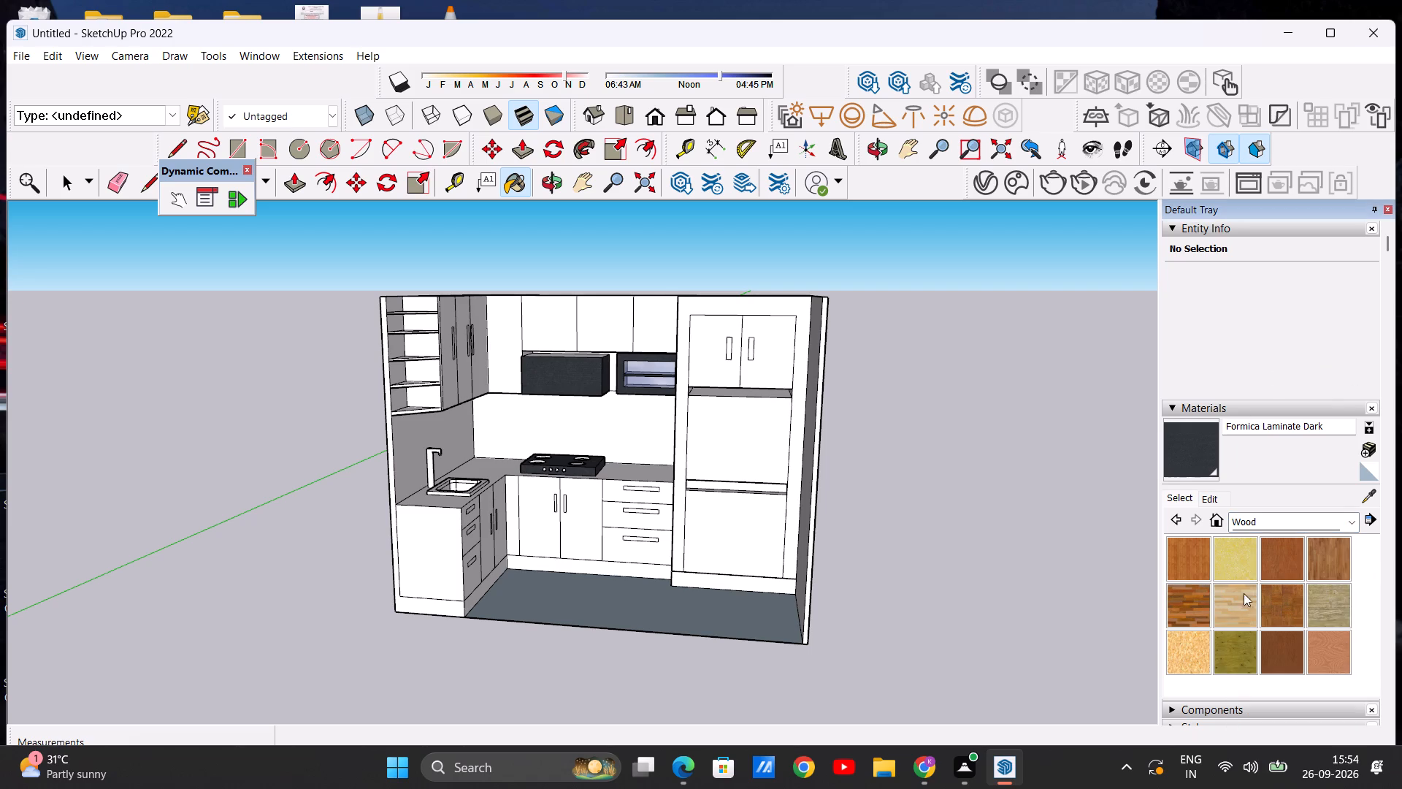
pyautogui.click(1179, 546)
pyautogui.scroll(-6, 1220, 546)
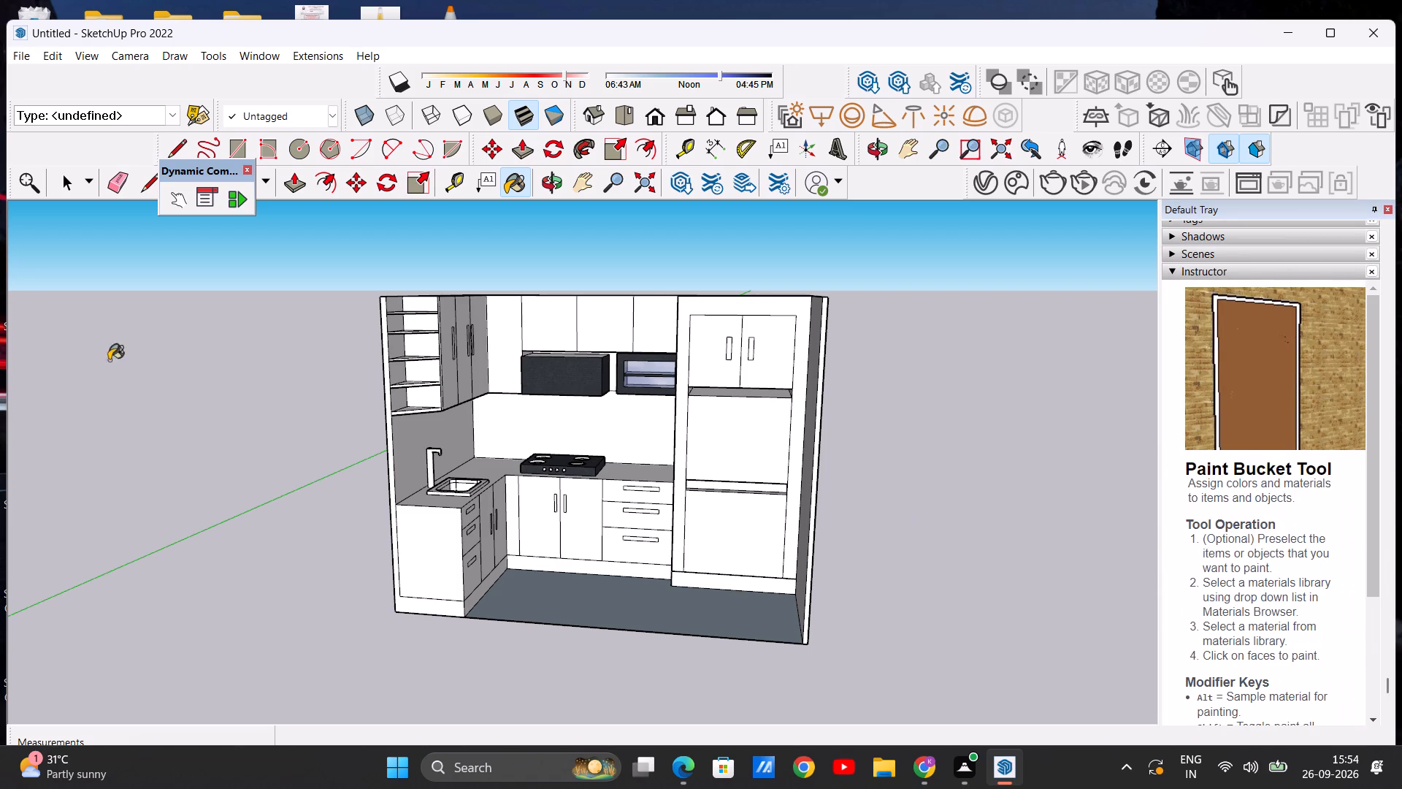
pyautogui.scroll(3, 430, 331)
pyautogui.scroll(-3, 411, 329)
pyautogui.moveTo(411, 329); pyautogui.dragTo(398, 440, button='middle')
pyautogui.scroll(7, 402, 332)
pyautogui.click(402, 348)
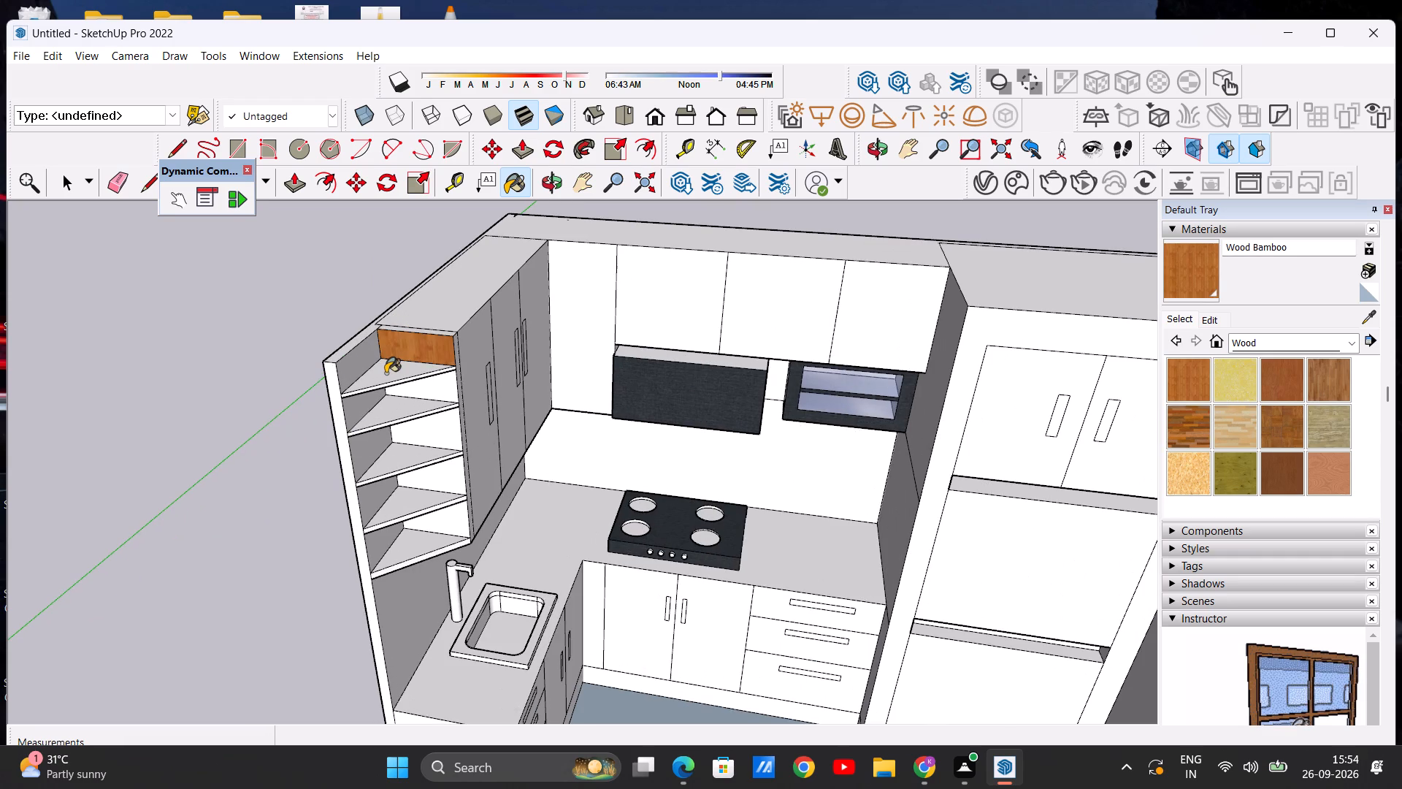
pyautogui.click(386, 373)
pyautogui.click(346, 373)
pyautogui.click(369, 412)
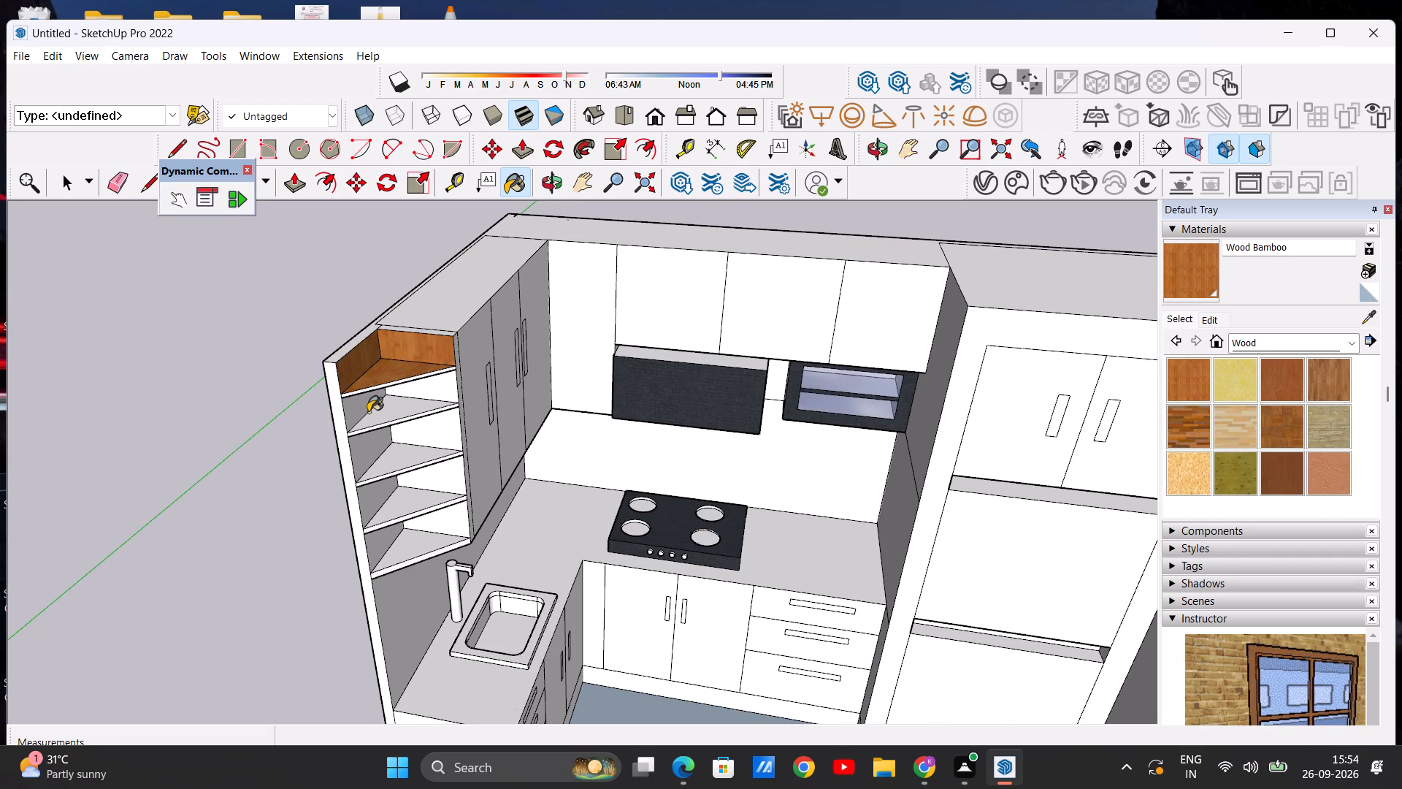
pyautogui.click(350, 412)
pyautogui.click(387, 419)
pyautogui.click(432, 397)
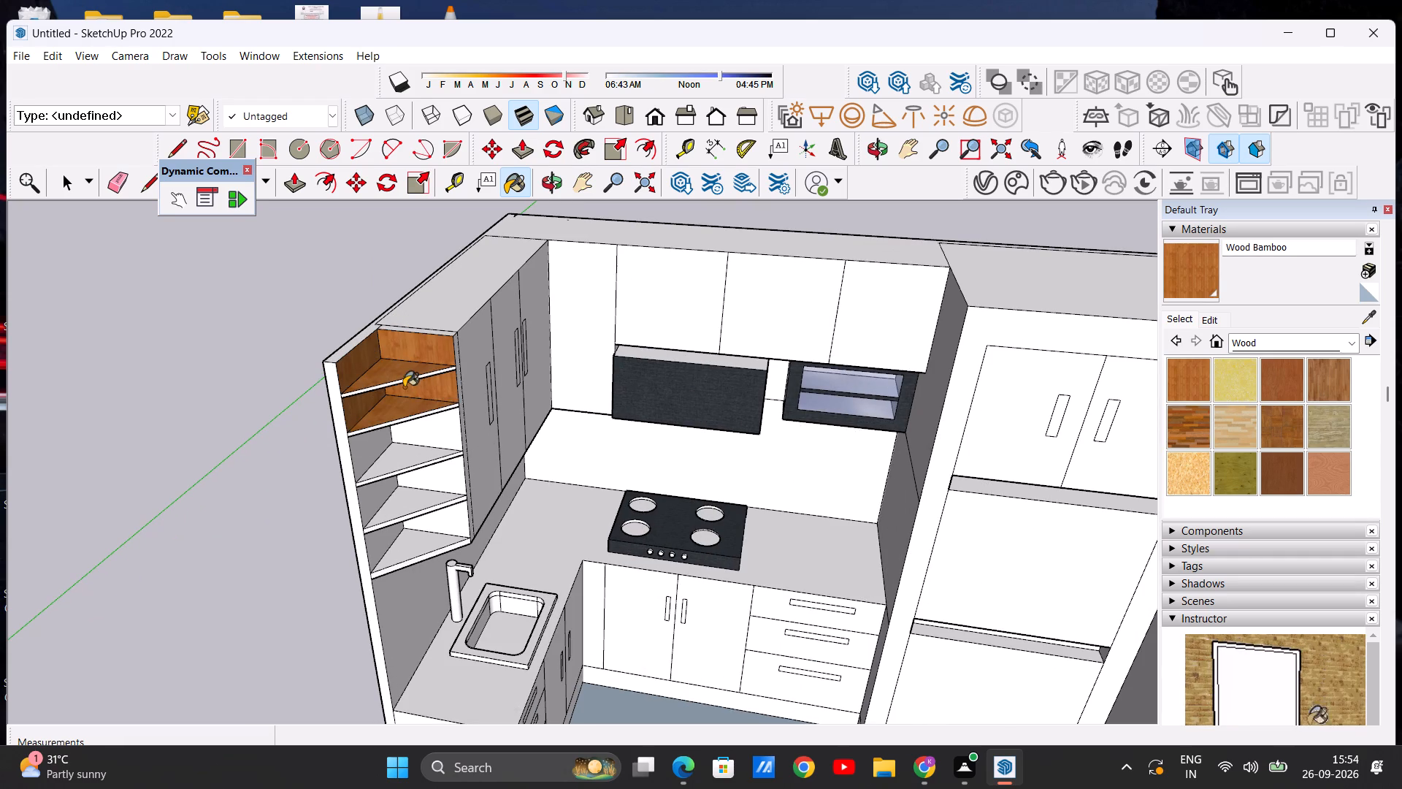
# Paint the corner unit's uppermost shelf front edge and the adjoining wall's front and top edges with Wood Bamboo.
pyautogui.scroll(5, 395, 386)
pyautogui.click(395, 386)
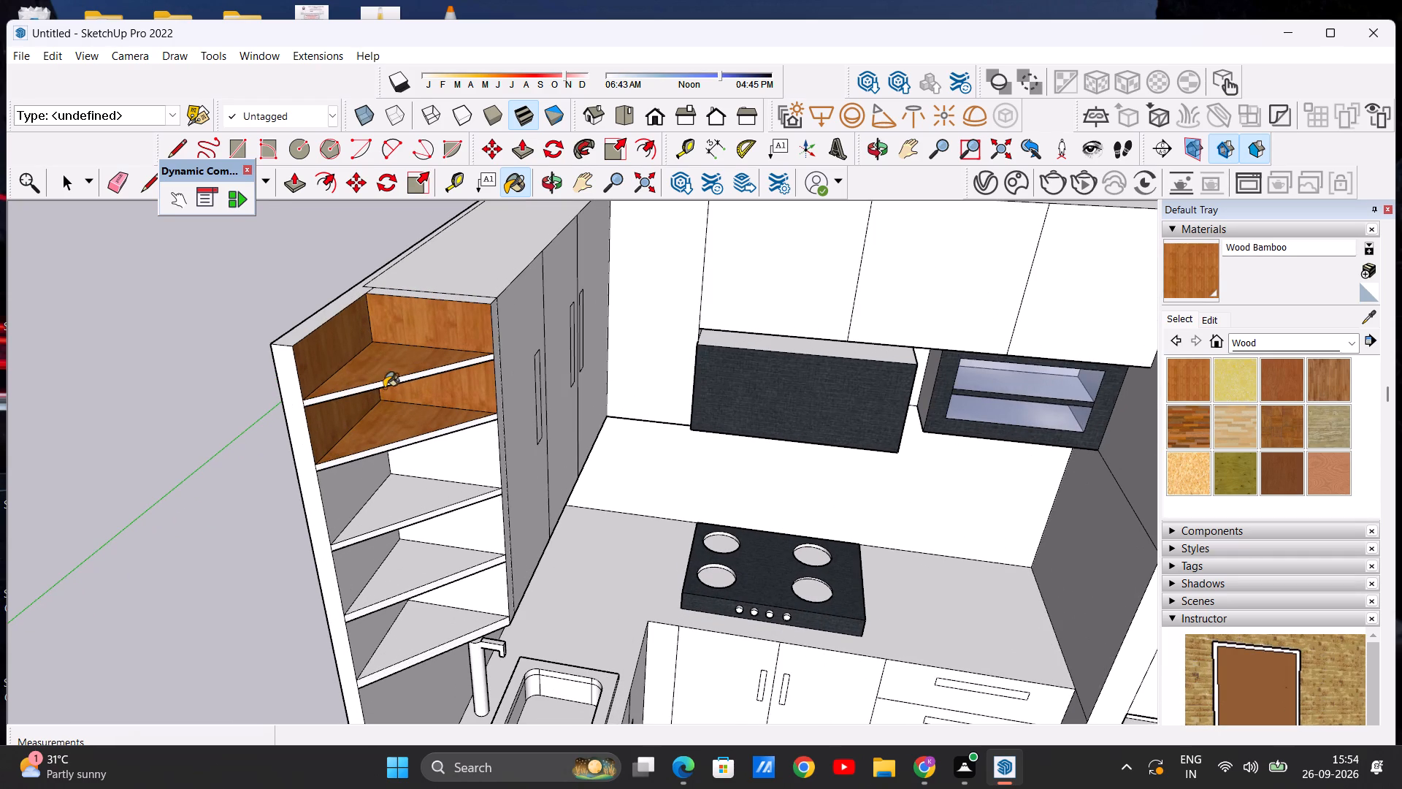
pyautogui.scroll(6, 359, 386)
pyautogui.click(352, 393)
pyautogui.scroll(-10, 398, 403)
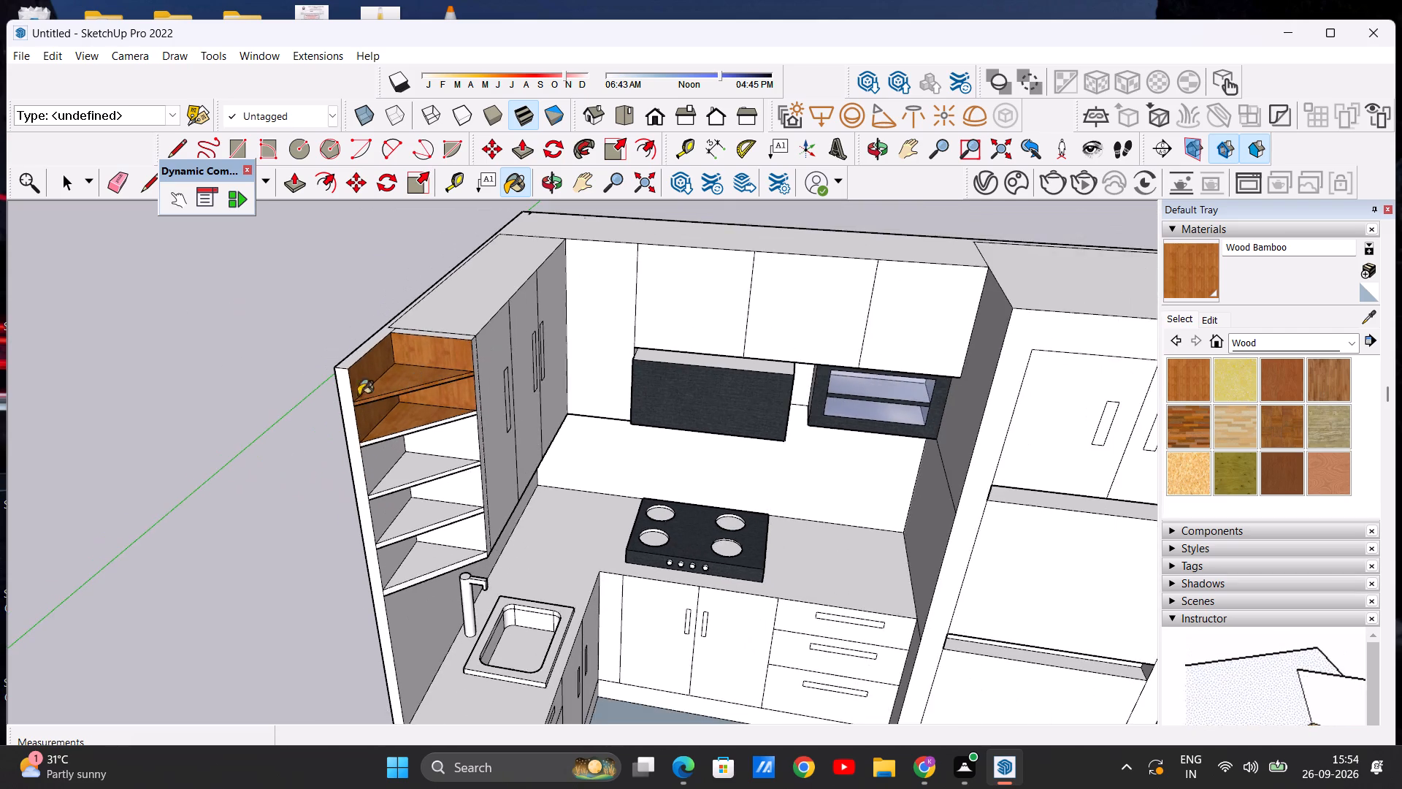
pyautogui.scroll(4, 343, 398)
pyautogui.click(345, 398)
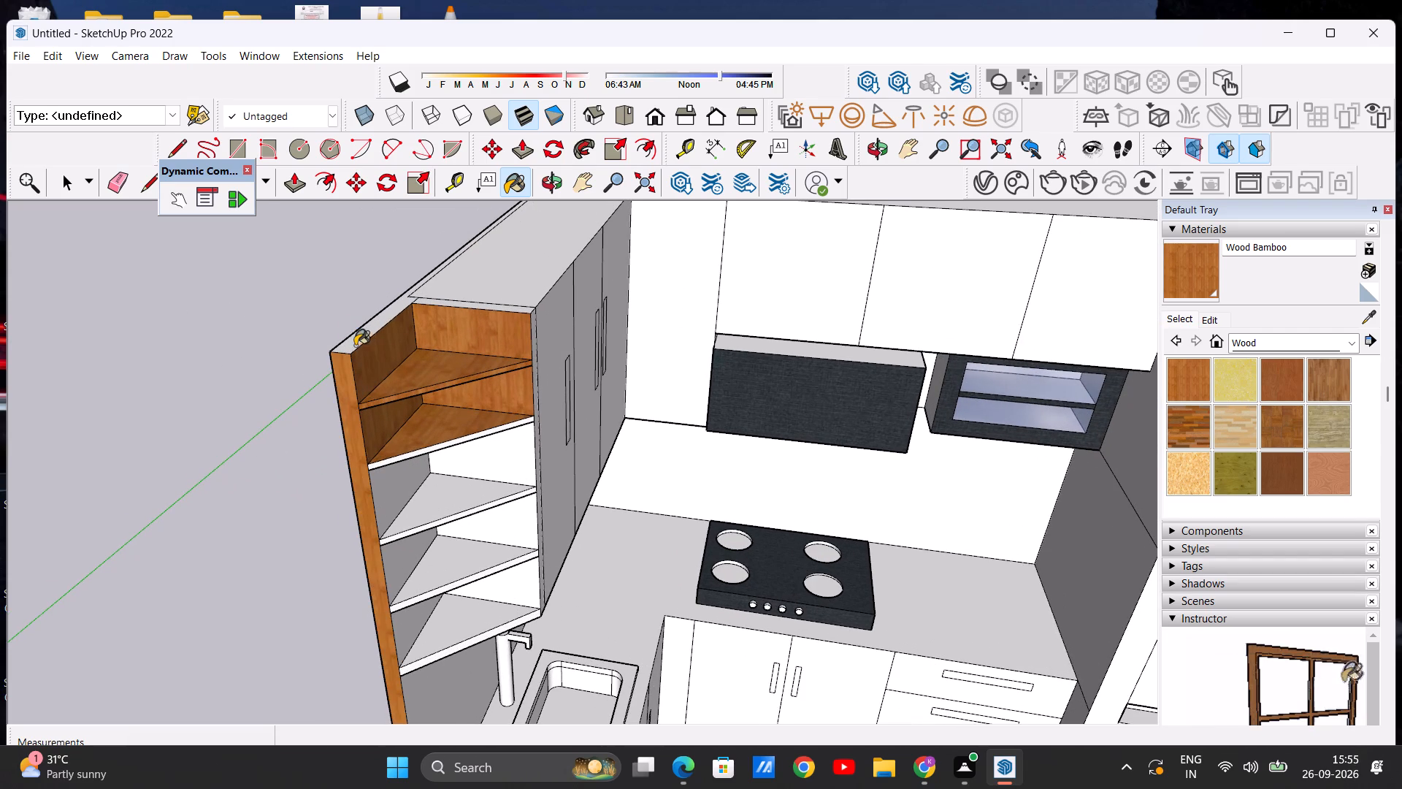
pyautogui.click(349, 351)
pyautogui.scroll(-8, 391, 359)
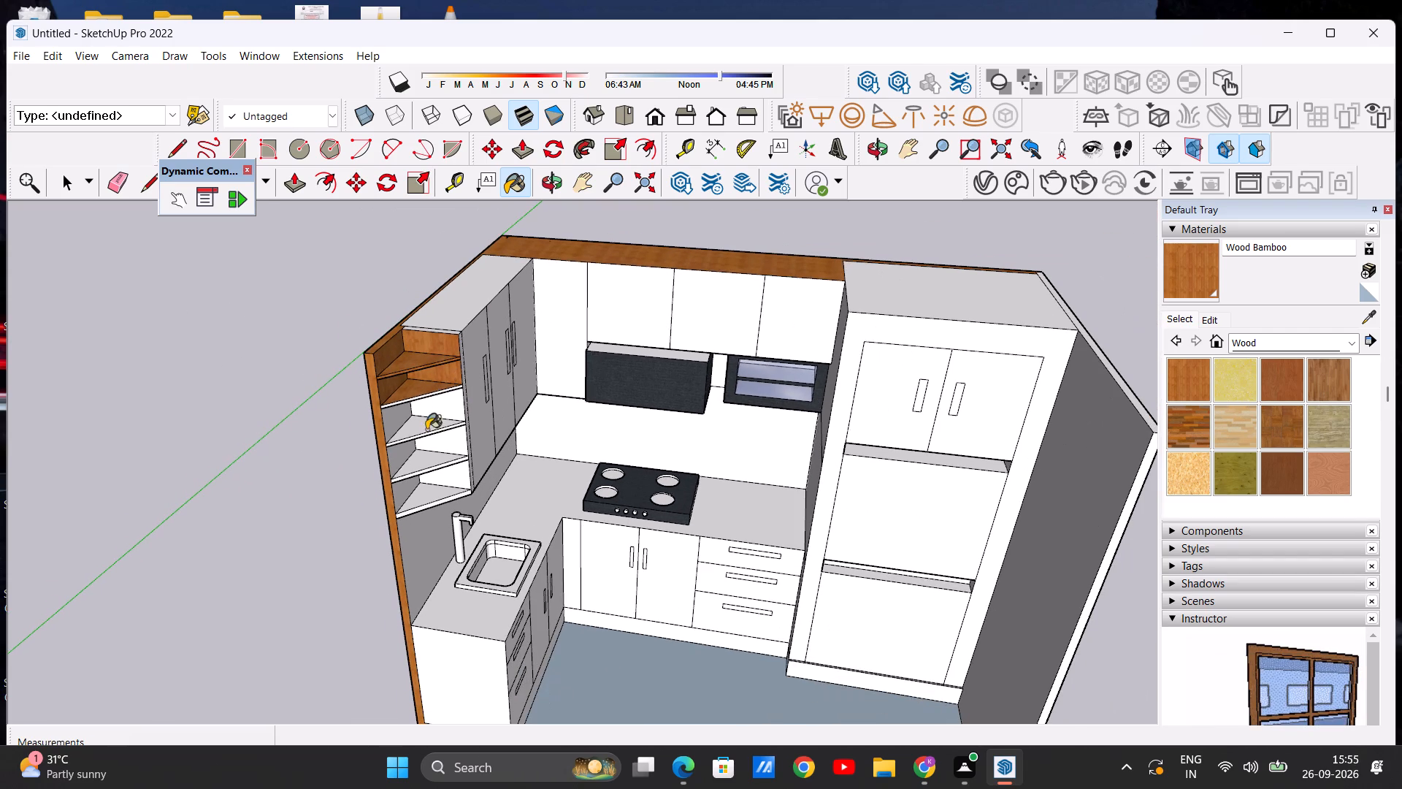
# Paint the corner unit's third compartment and the front edges of its second and third shelves with Wood Bamboo.
pyautogui.moveTo(427, 437); pyautogui.dragTo(409, 479, button='middle')
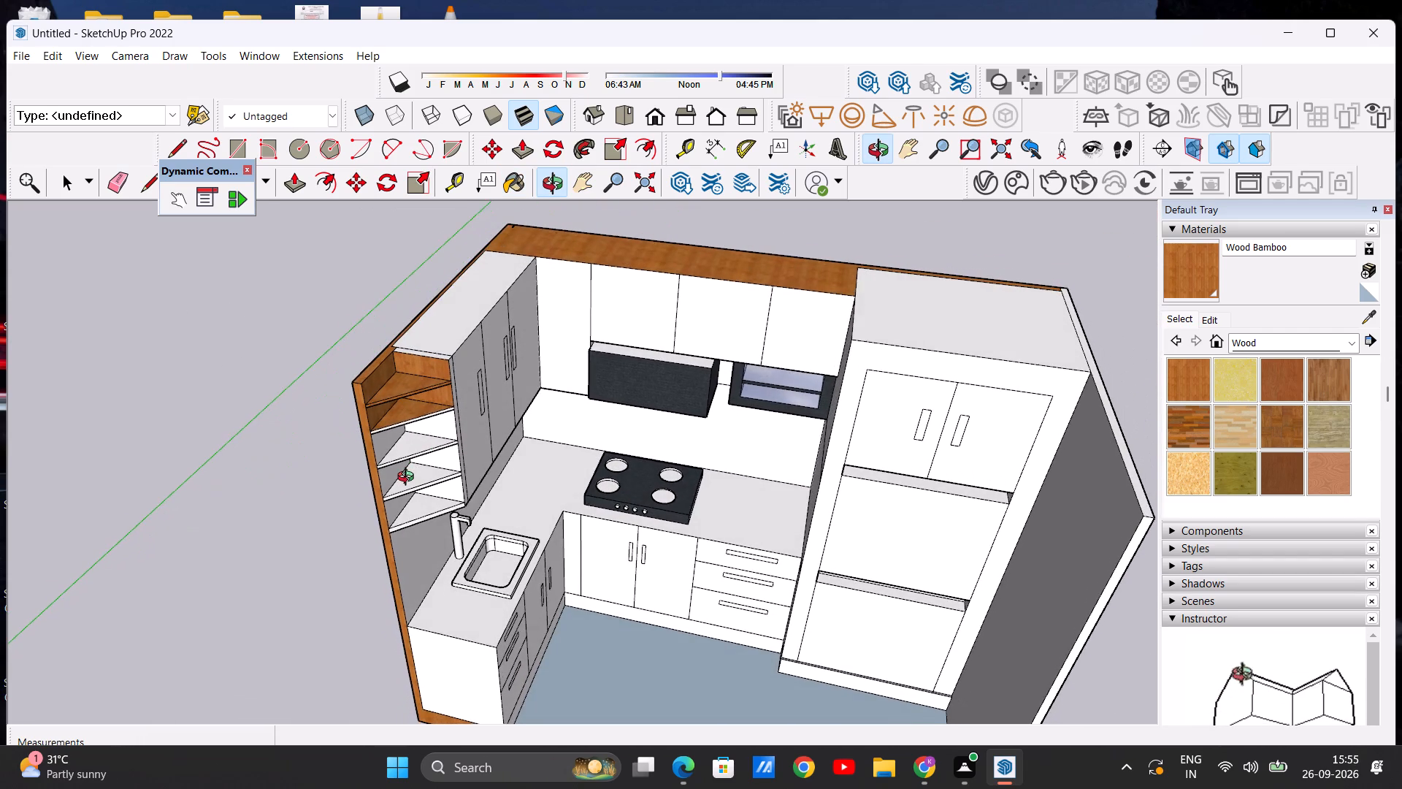
pyautogui.moveTo(409, 479); pyautogui.dragTo(429, 335, button='middle')
pyautogui.moveTo(425, 335); pyautogui.dragTo(413, 328, button='middle')
pyautogui.scroll(12, 413, 339)
pyautogui.click(321, 362)
pyautogui.click(479, 361)
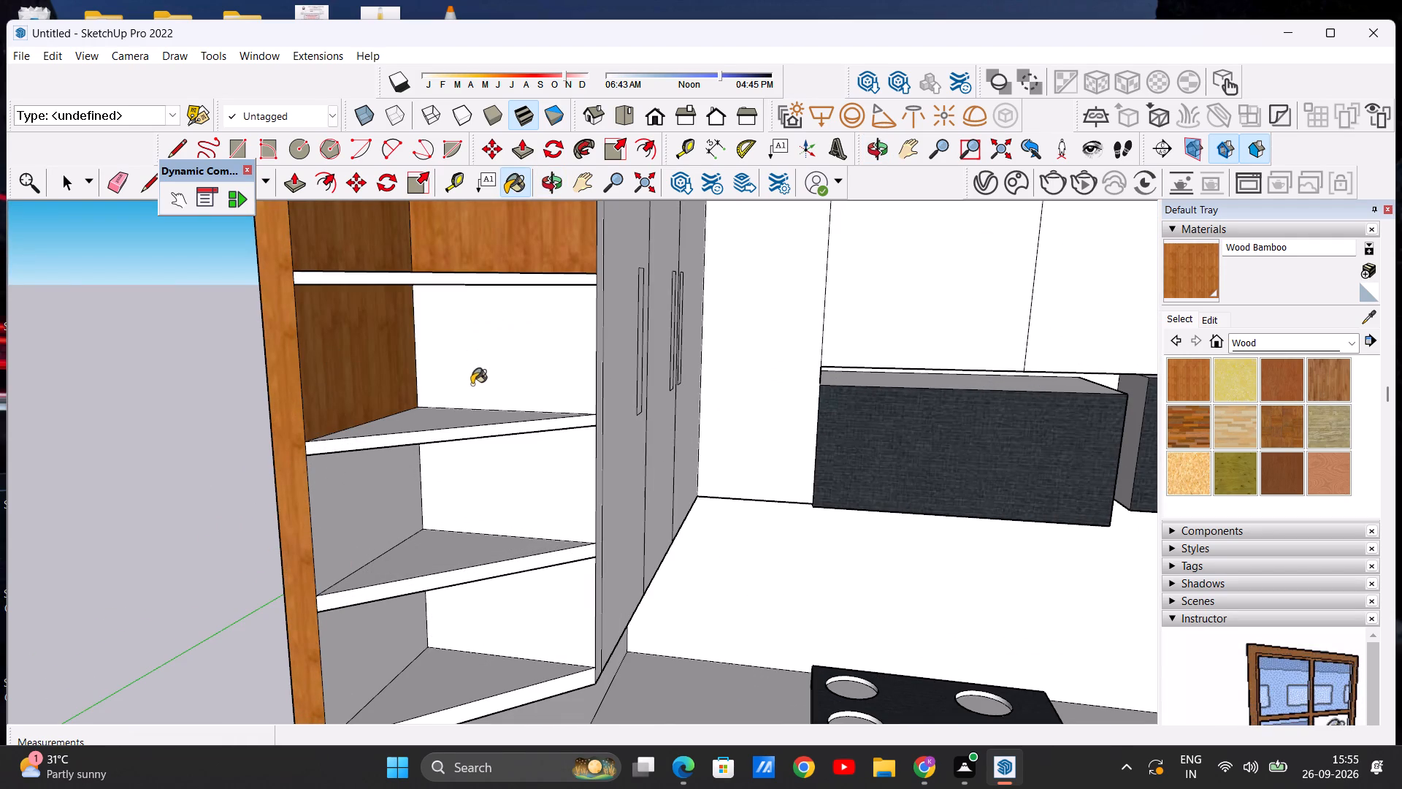
pyautogui.click(450, 412)
pyautogui.middleClick(420, 409)
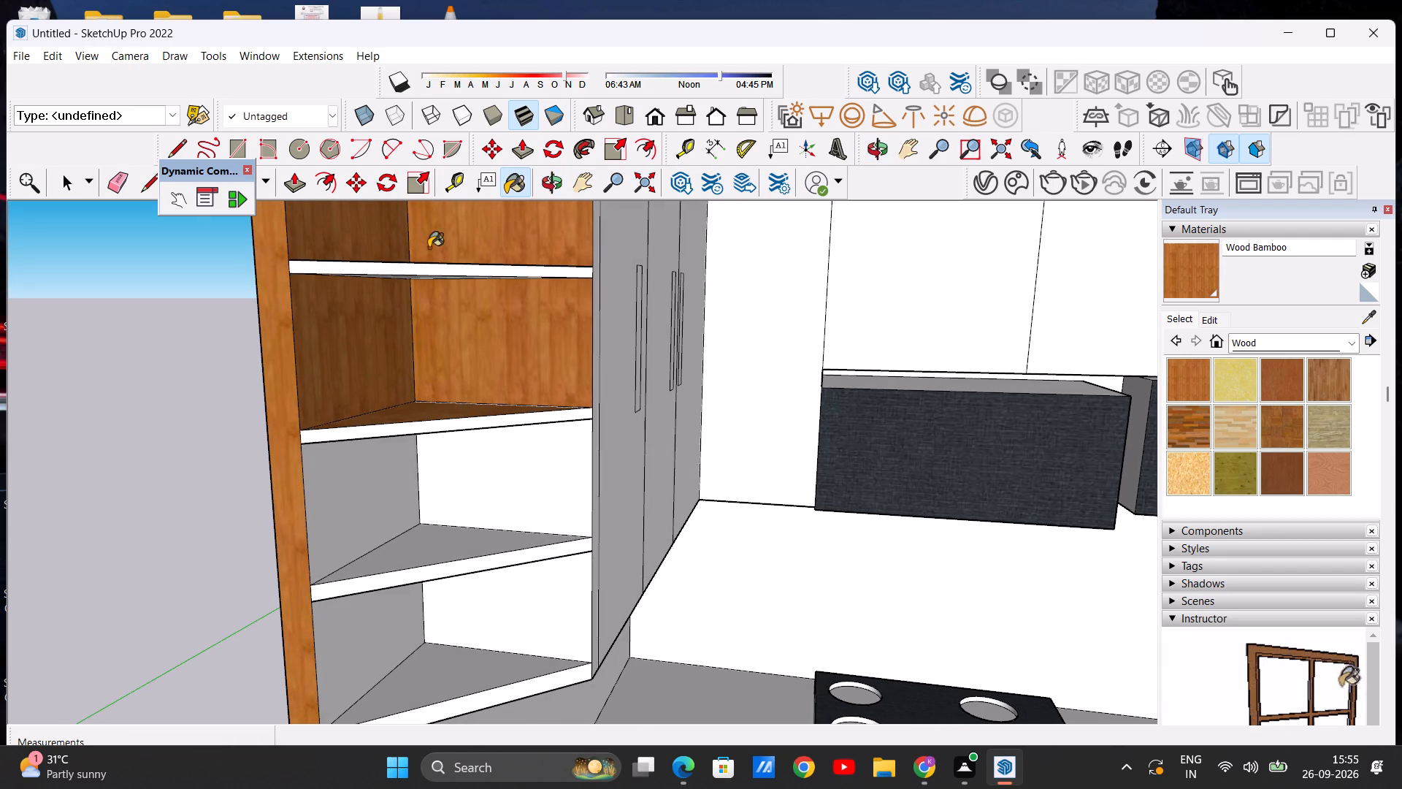
pyautogui.click(428, 272)
pyautogui.click(424, 427)
# Paint the corner unit's lowest two compartments, including their shelf tops and front edges, with Wood Bamboo.
pyautogui.scroll(-8, 429, 386)
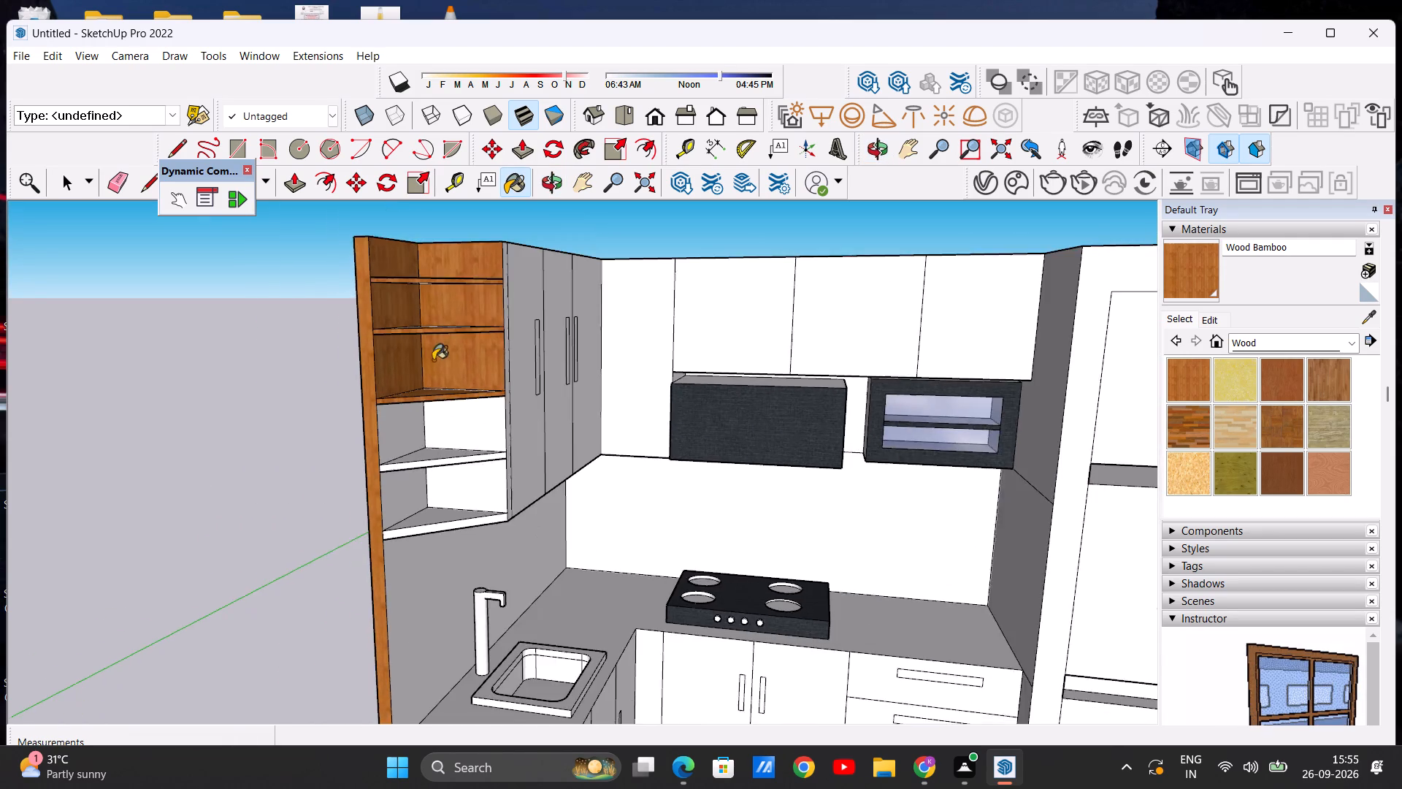
pyautogui.scroll(7, 433, 417)
pyautogui.click(380, 435)
pyautogui.click(477, 426)
pyautogui.click(431, 486)
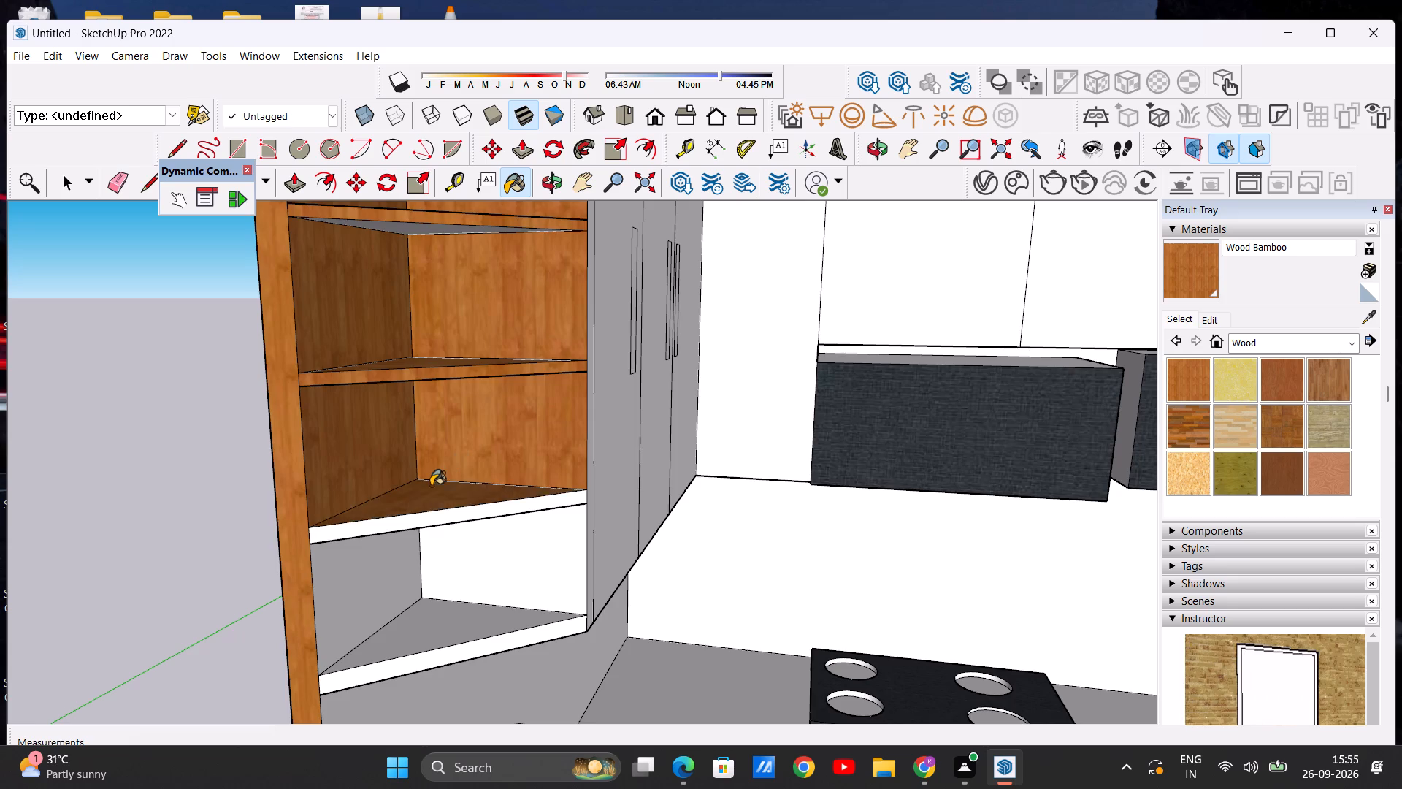
pyautogui.scroll(-8, 448, 355)
pyautogui.scroll(6, 462, 514)
pyautogui.click(374, 405)
pyautogui.click(483, 384)
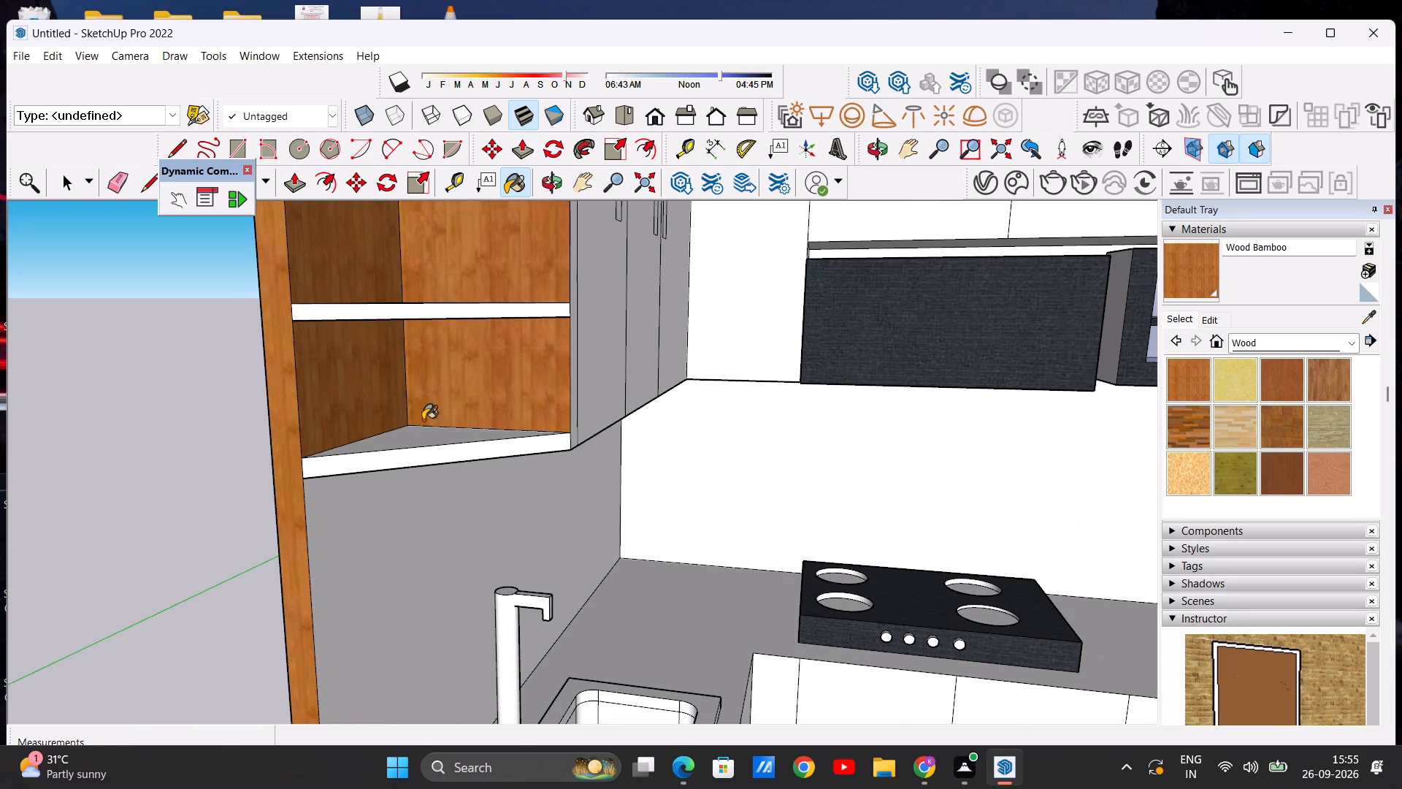
pyautogui.click(413, 441)
pyautogui.click(417, 457)
pyautogui.scroll(-6, 417, 458)
pyautogui.scroll(6, 431, 348)
pyautogui.click(434, 399)
# Paint the undersides of all the open corner unit's shelves with Wood Bamboo.
pyautogui.scroll(-20, 451, 441)
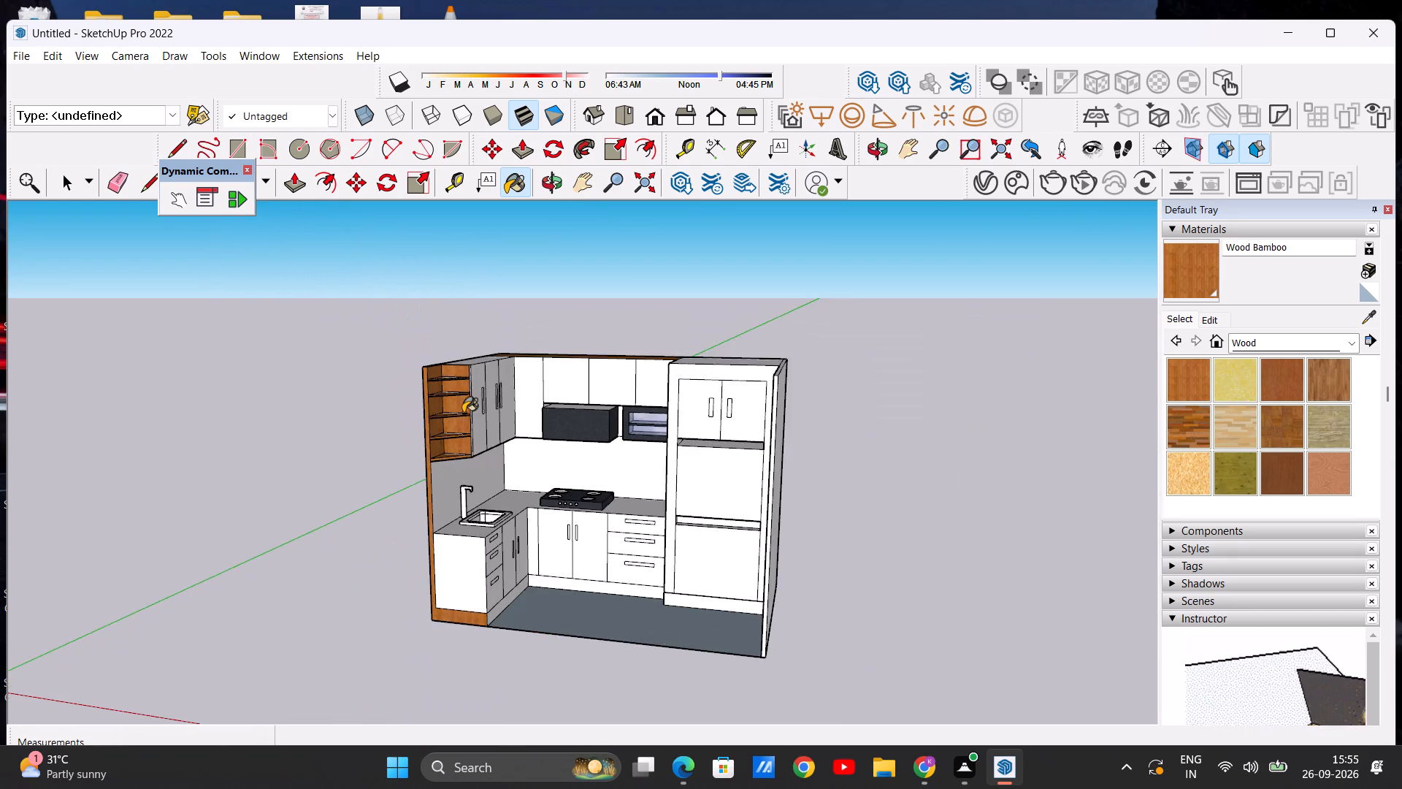
pyautogui.scroll(13, 457, 386)
pyautogui.scroll(-9, 461, 413)
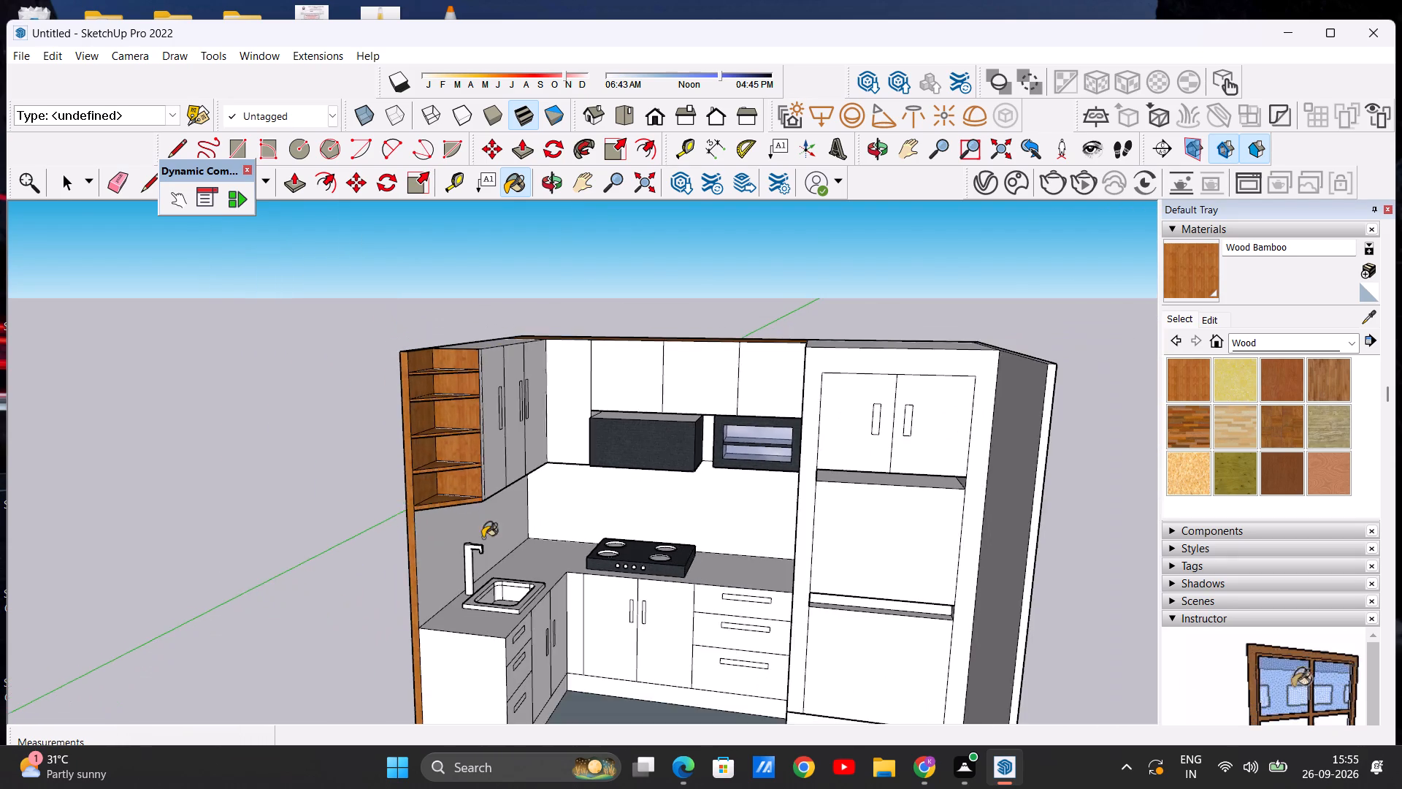
pyautogui.moveTo(483, 538); pyautogui.dragTo(402, 397, button='middle')
pyautogui.scroll(8, 416, 482)
pyautogui.click(416, 429)
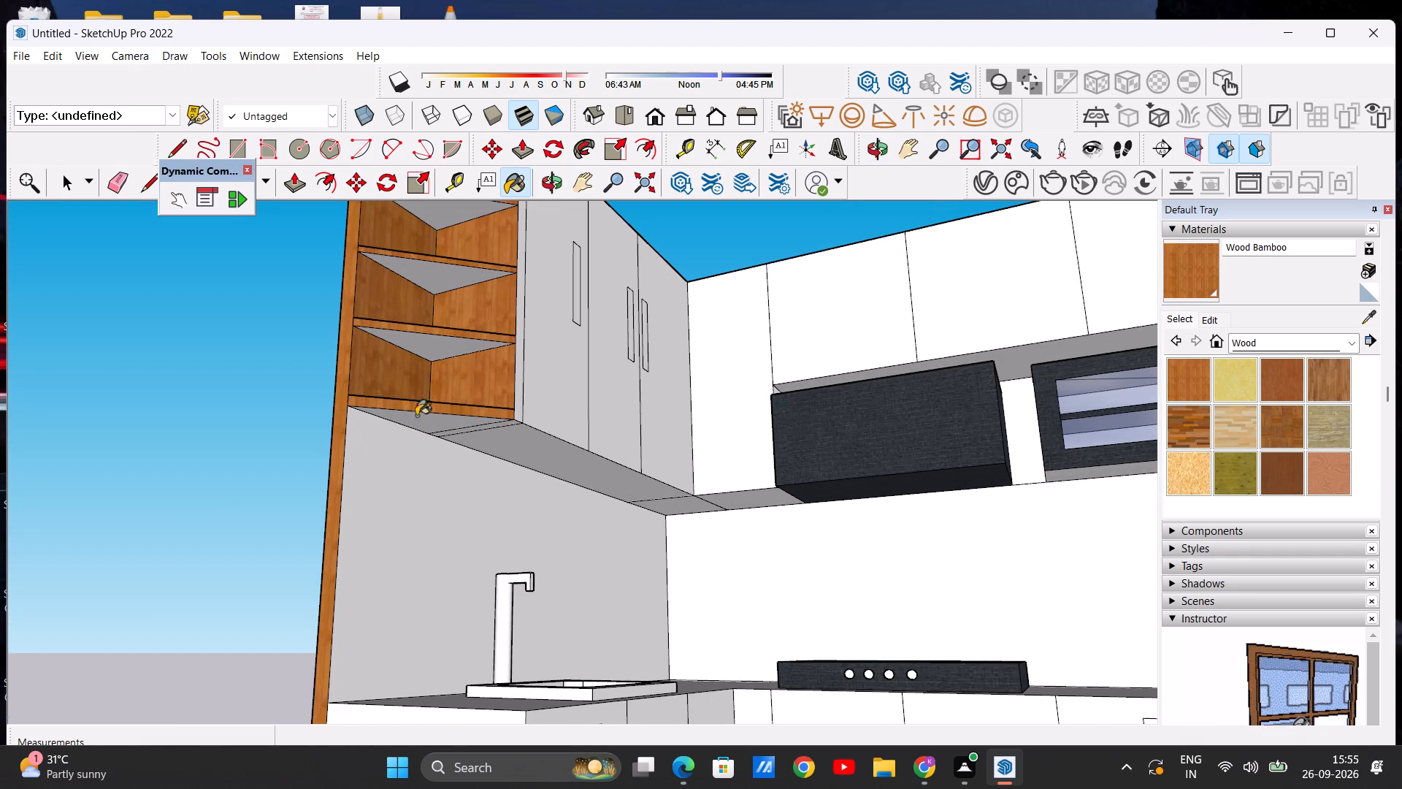
pyautogui.scroll(5, 410, 446)
pyautogui.click(424, 396)
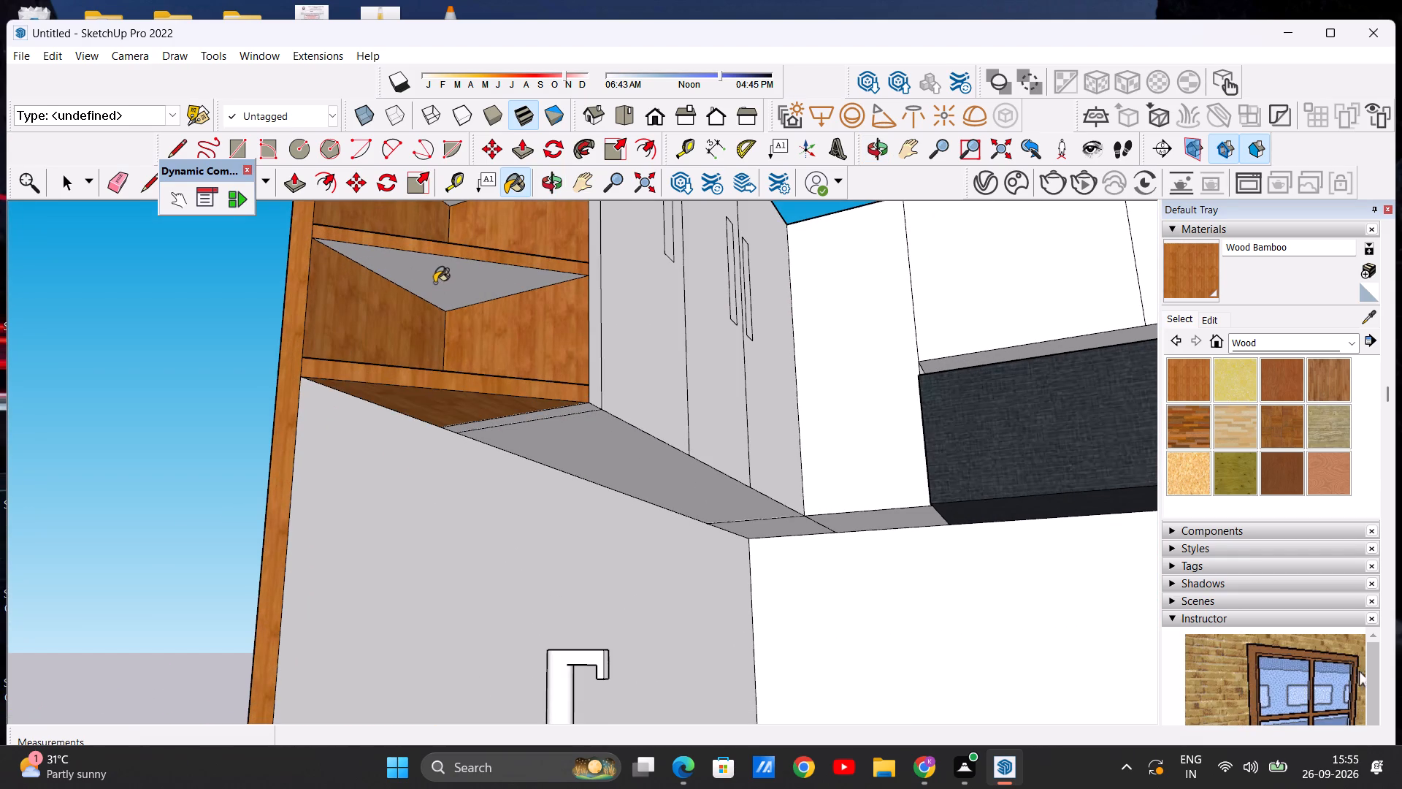
pyautogui.click(434, 281)
pyautogui.scroll(-20, 420, 381)
pyautogui.scroll(12, 429, 352)
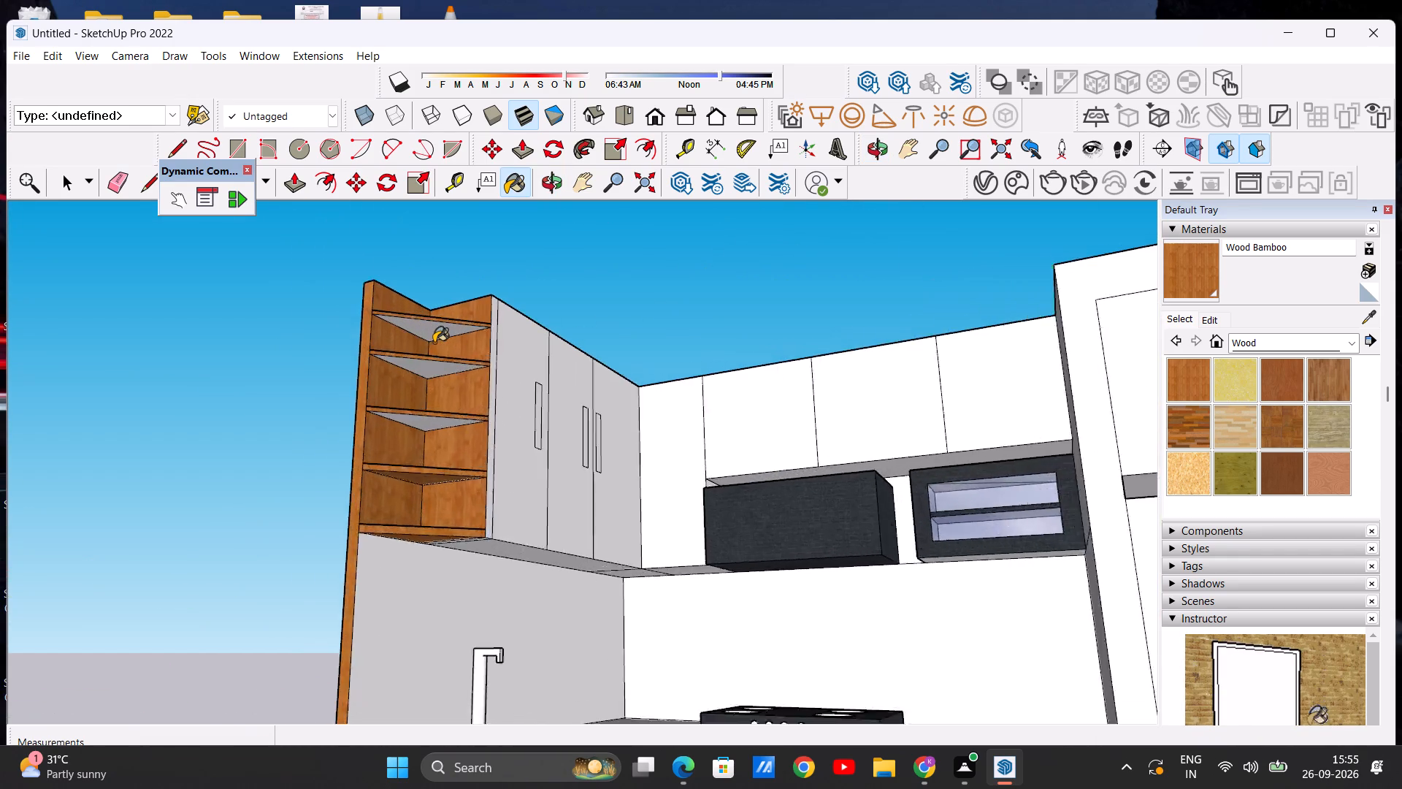
pyautogui.scroll(3, 434, 343)
pyautogui.click(441, 317)
pyautogui.click(418, 394)
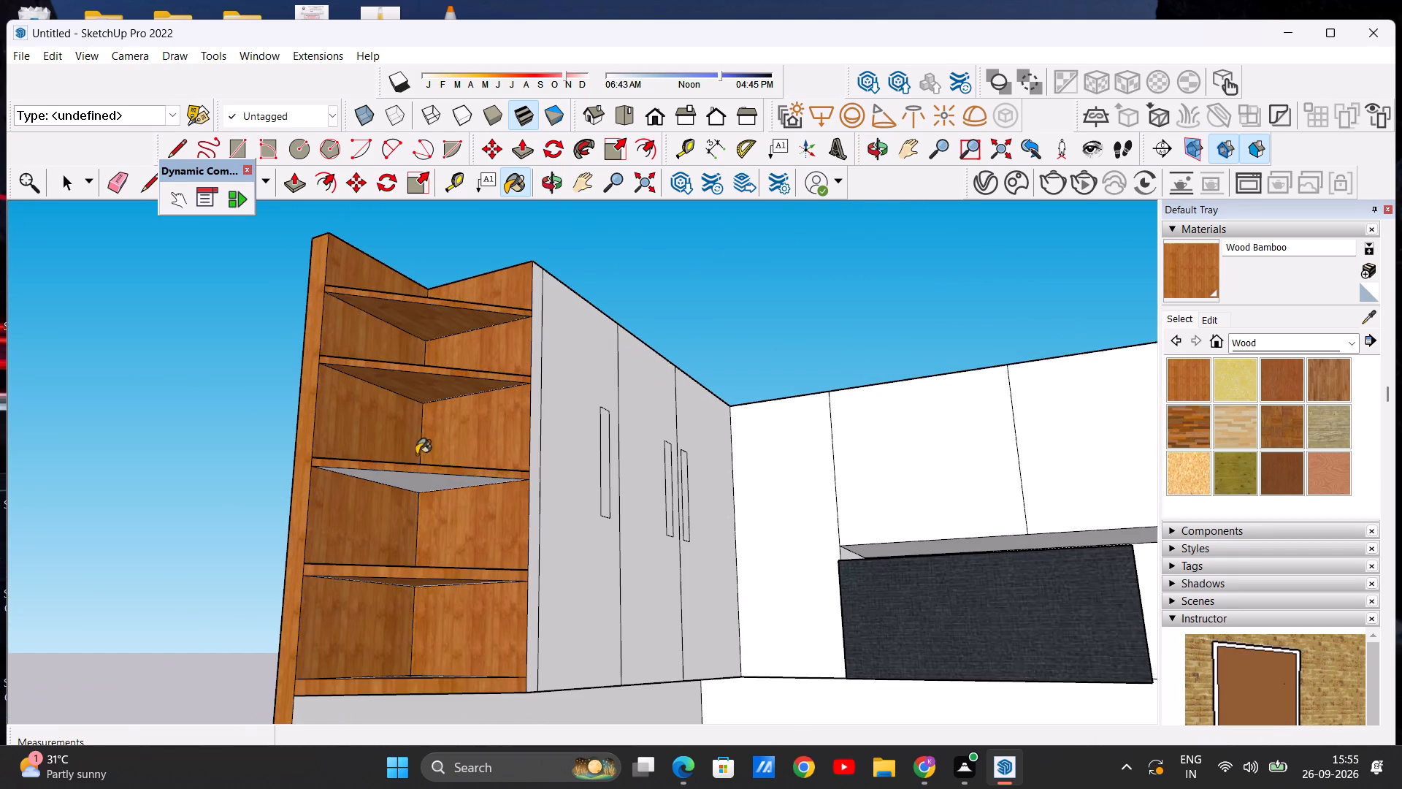
pyautogui.click(412, 481)
pyautogui.scroll(-9, 456, 371)
# Paint the tall unit's front frame and its top face with Wood Veneer 01.
pyautogui.moveTo(460, 340); pyautogui.dragTo(473, 530, button='middle')
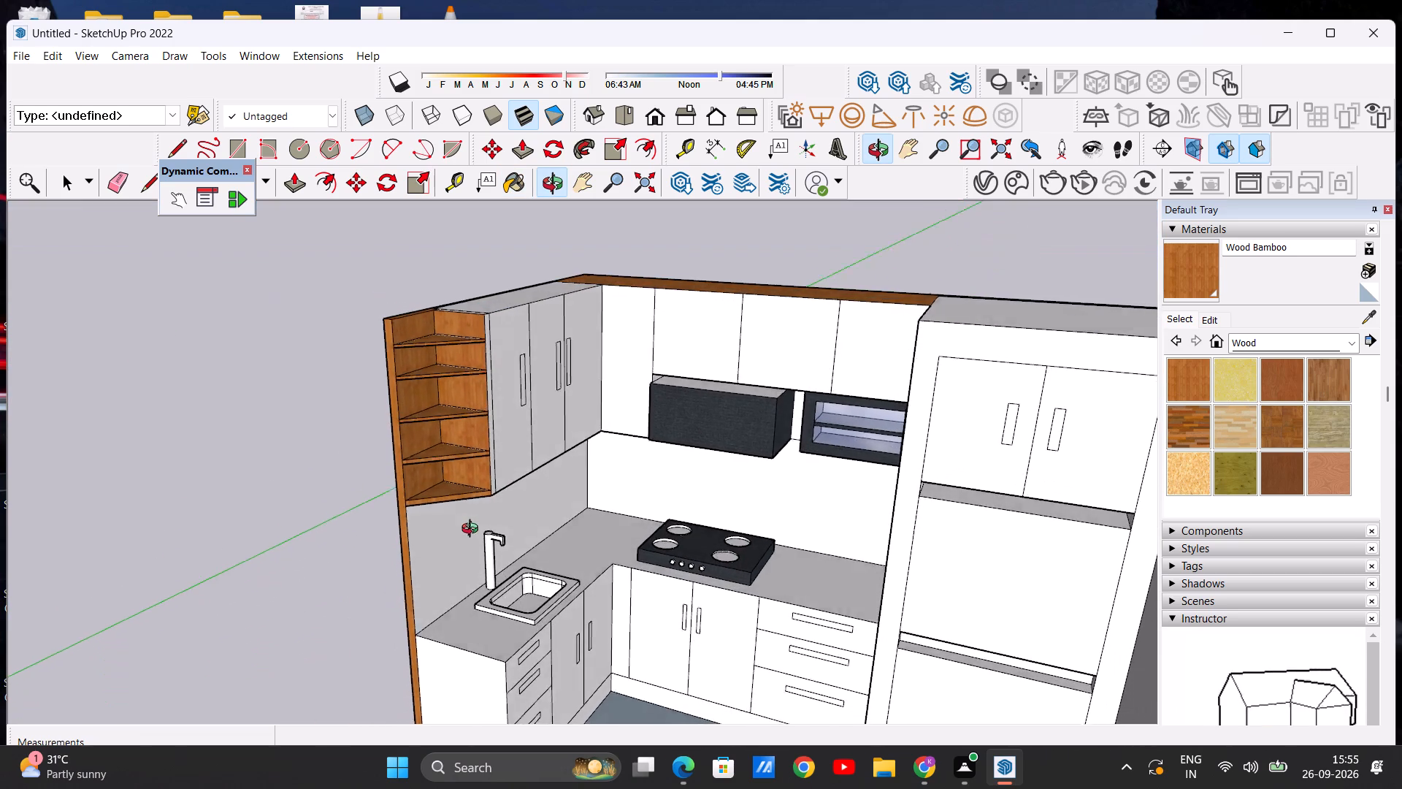
pyautogui.moveTo(473, 530); pyautogui.dragTo(607, 498, button='middle')
pyautogui.scroll(-6, 472, 446)
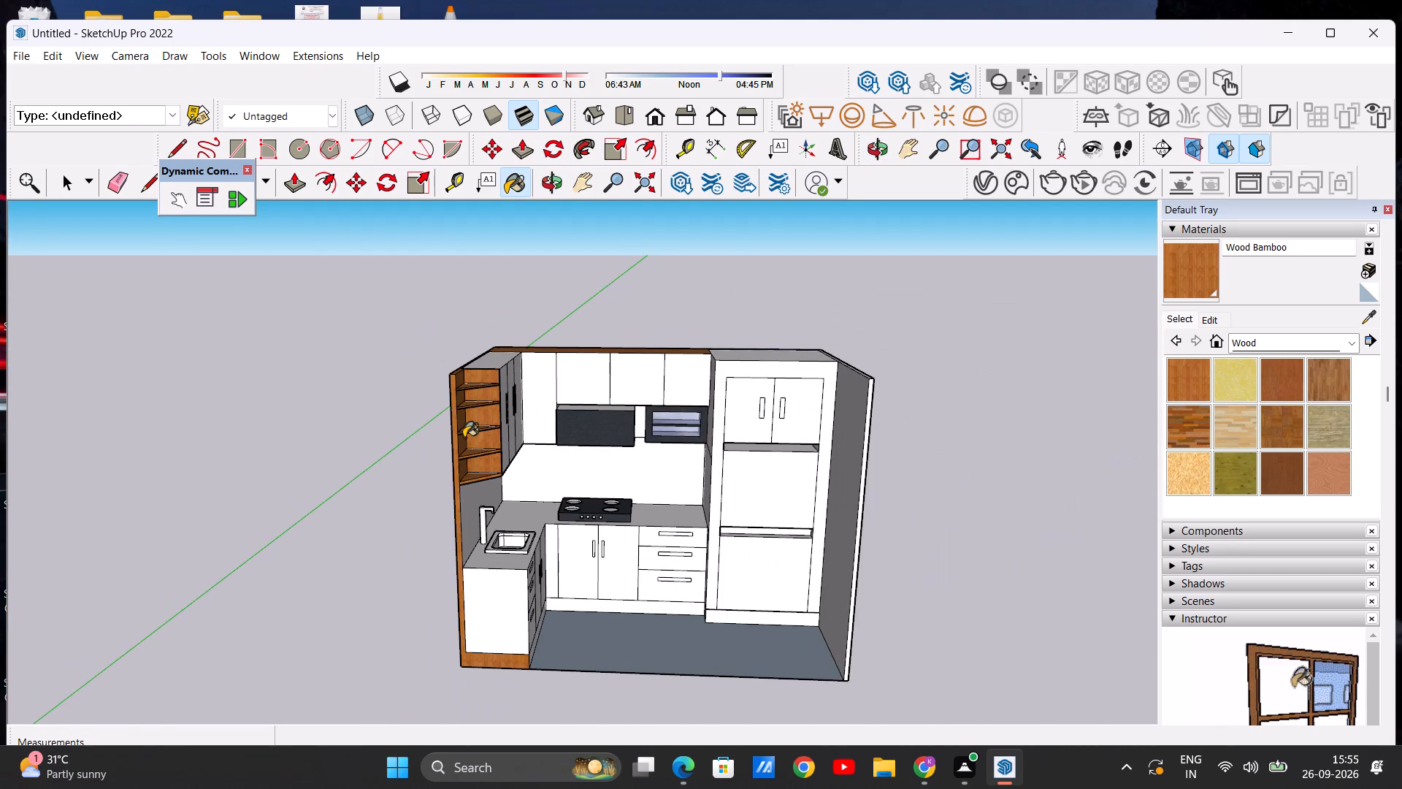
pyautogui.moveTo(819, 469); pyautogui.dragTo(797, 423, button='middle')
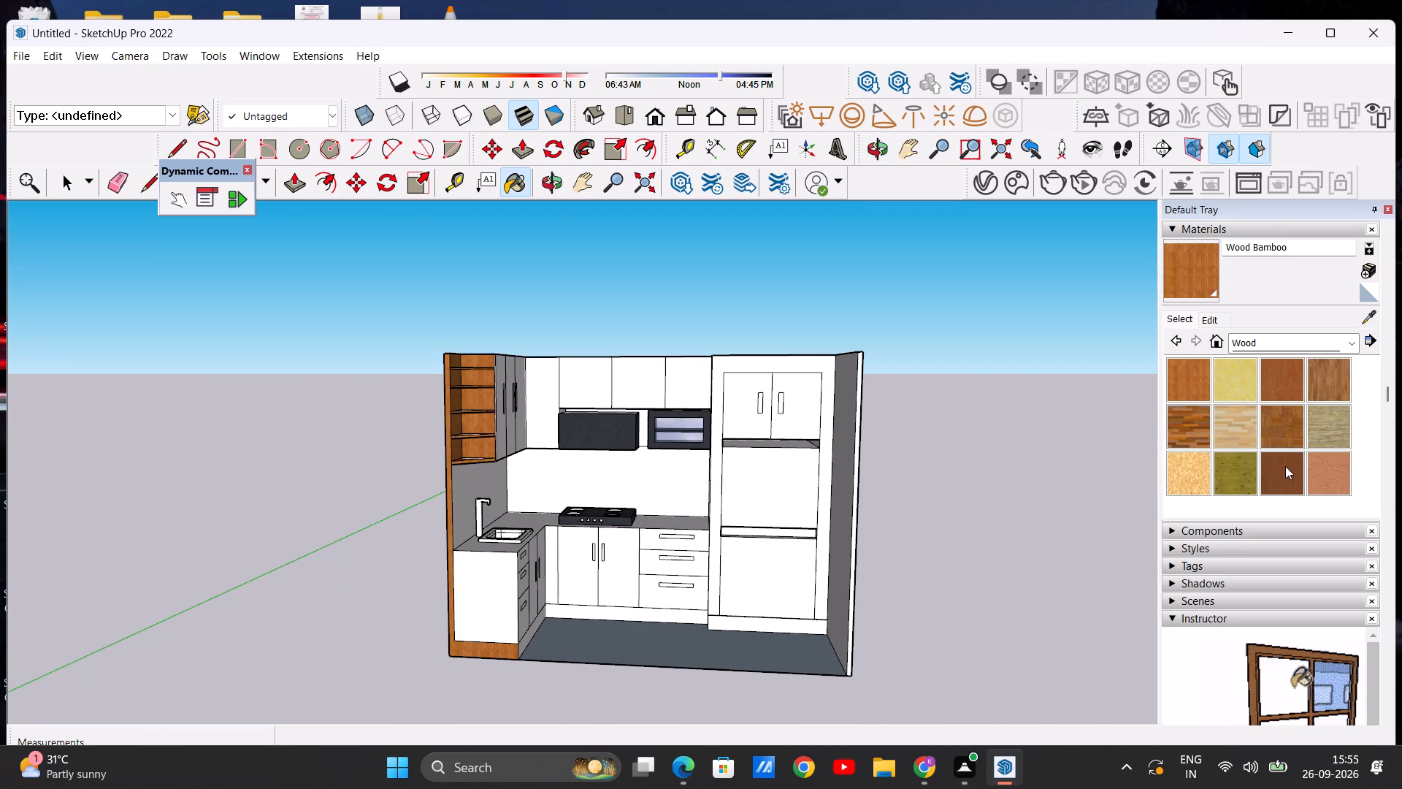
pyautogui.click(1285, 466)
pyautogui.scroll(5, 741, 457)
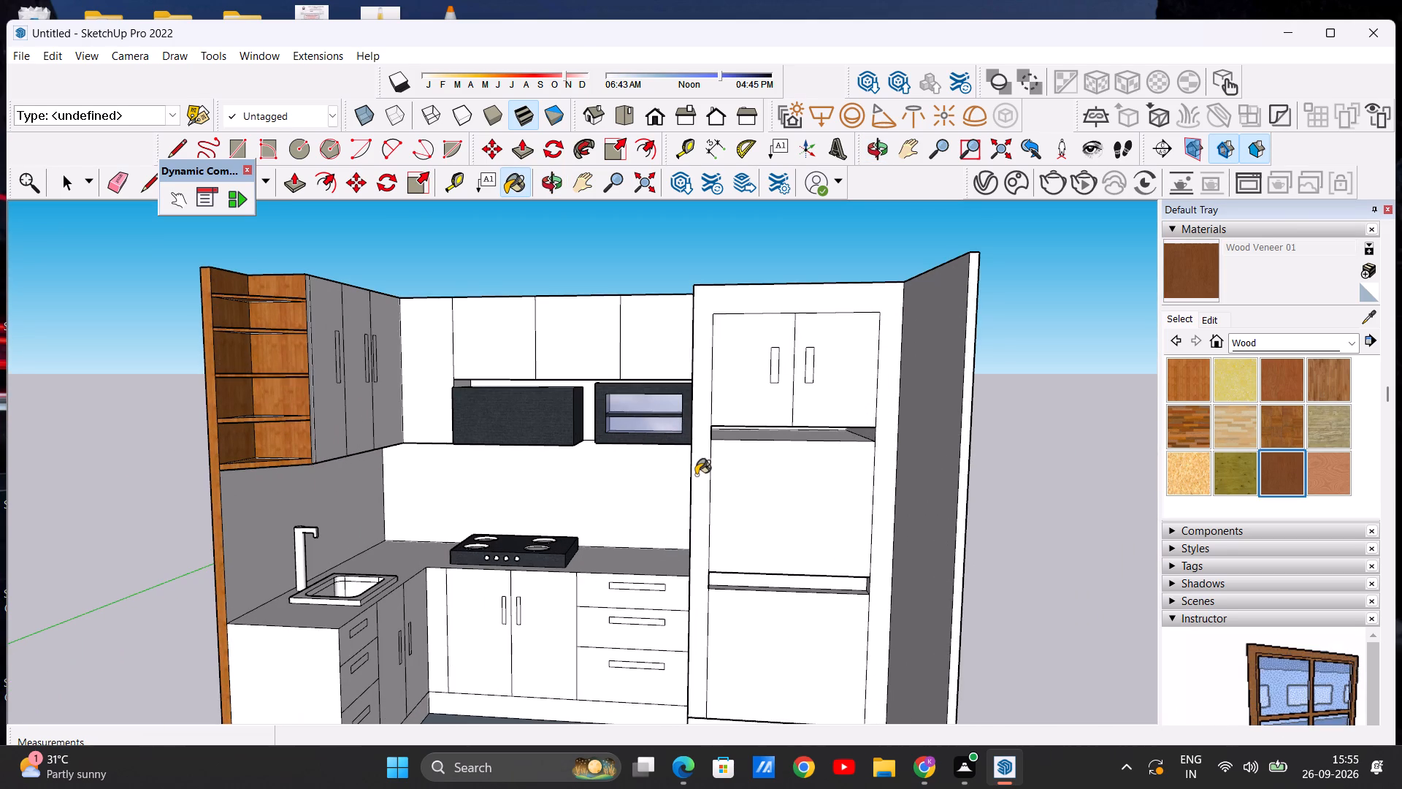
pyautogui.click(696, 475)
pyautogui.scroll(-7, 698, 441)
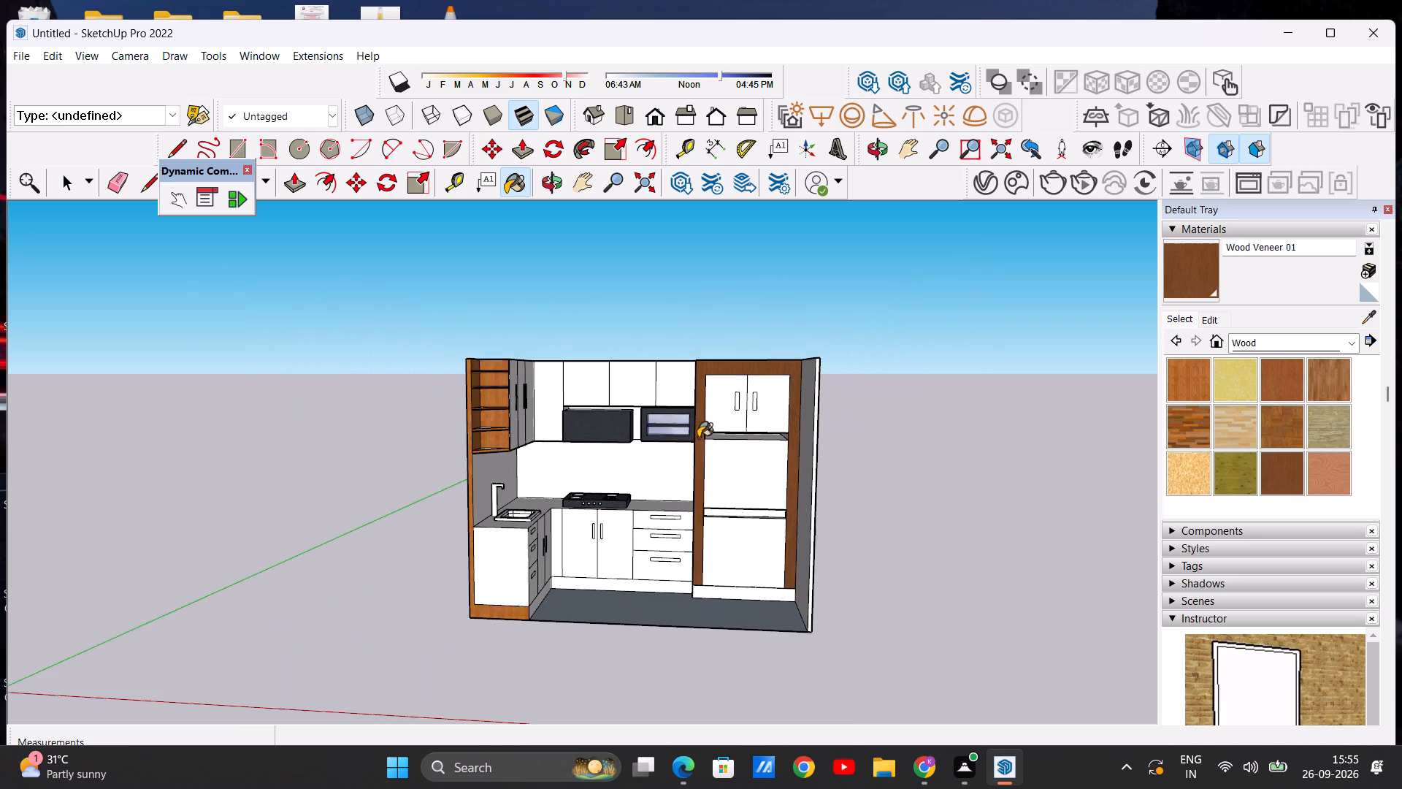
pyautogui.moveTo(701, 442); pyautogui.dragTo(702, 598, button='middle')
pyautogui.scroll(6, 751, 291)
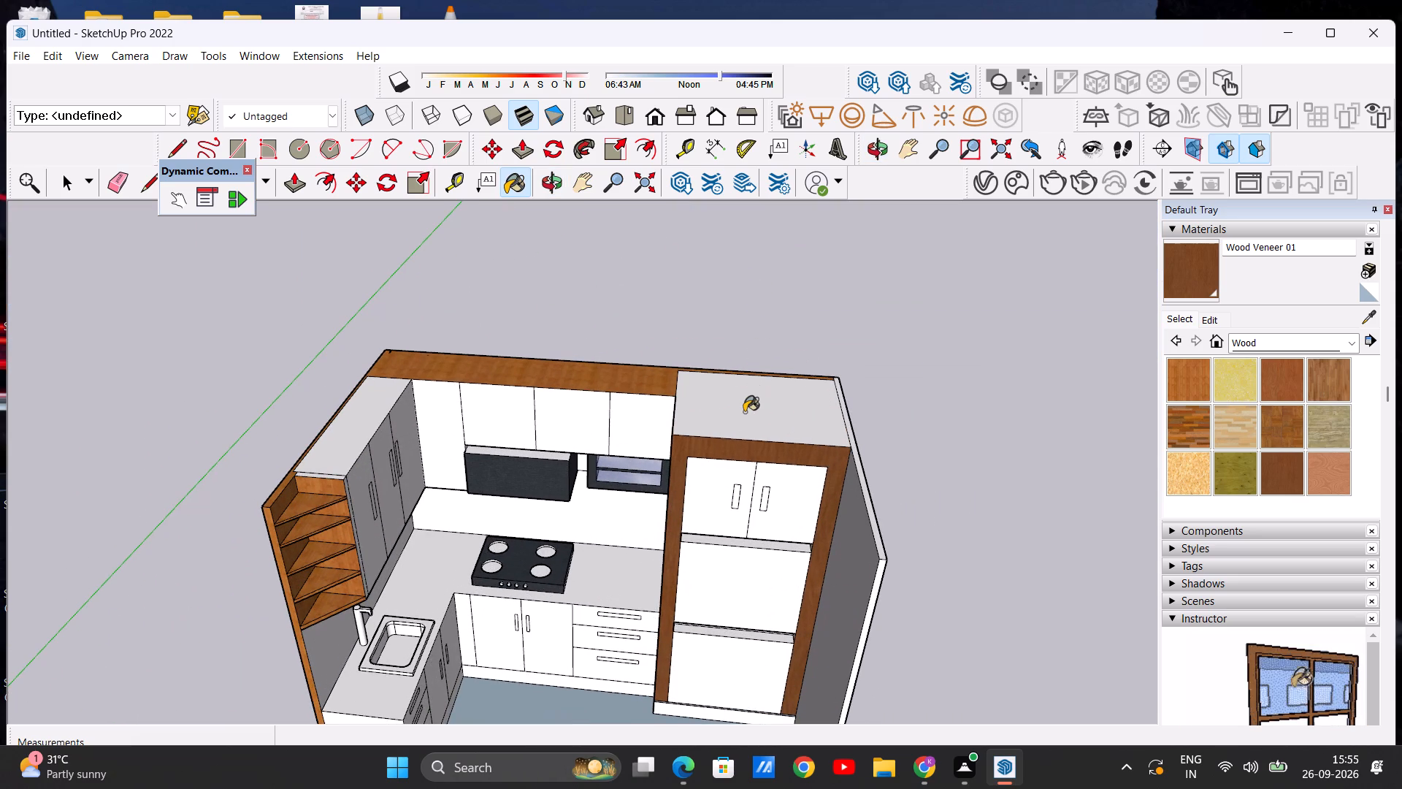
pyautogui.click(744, 412)
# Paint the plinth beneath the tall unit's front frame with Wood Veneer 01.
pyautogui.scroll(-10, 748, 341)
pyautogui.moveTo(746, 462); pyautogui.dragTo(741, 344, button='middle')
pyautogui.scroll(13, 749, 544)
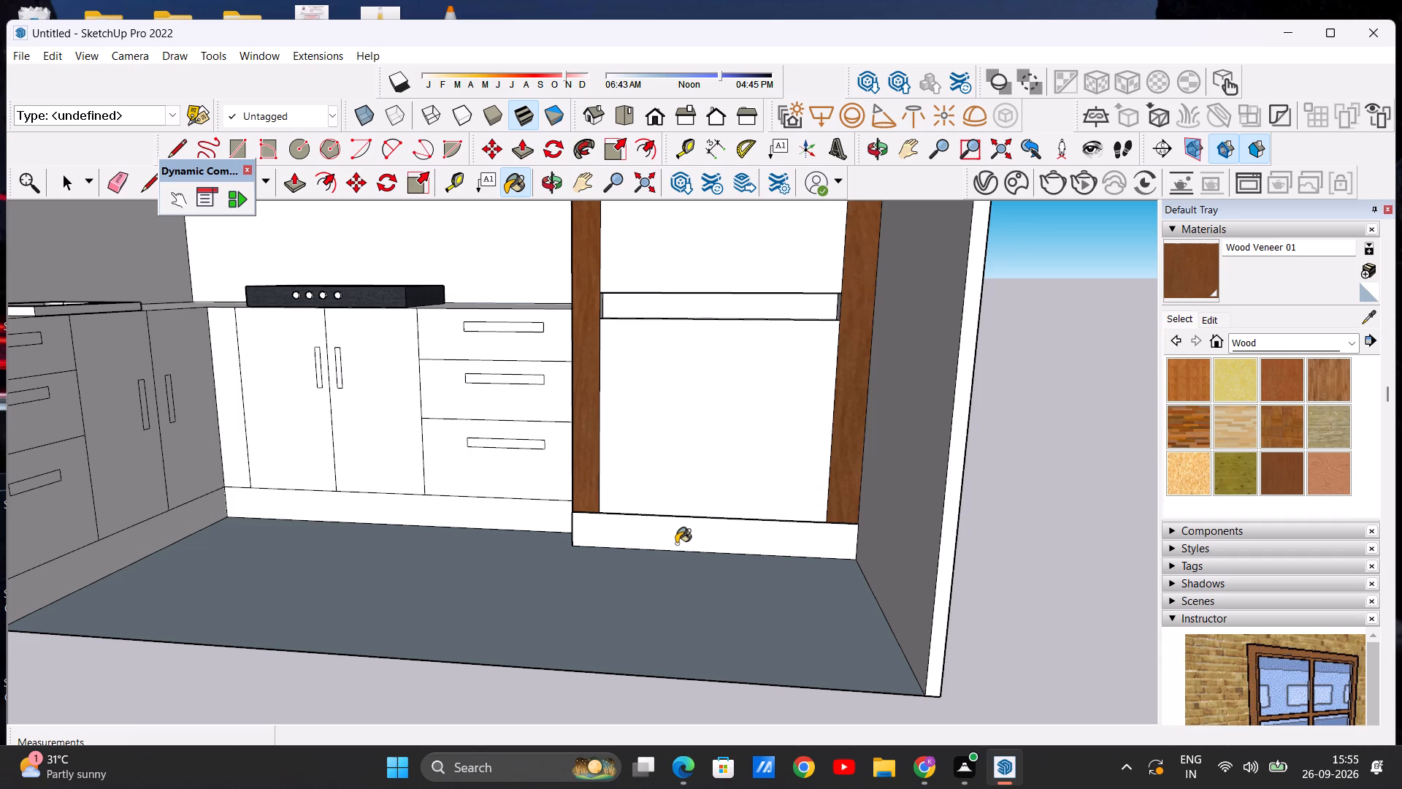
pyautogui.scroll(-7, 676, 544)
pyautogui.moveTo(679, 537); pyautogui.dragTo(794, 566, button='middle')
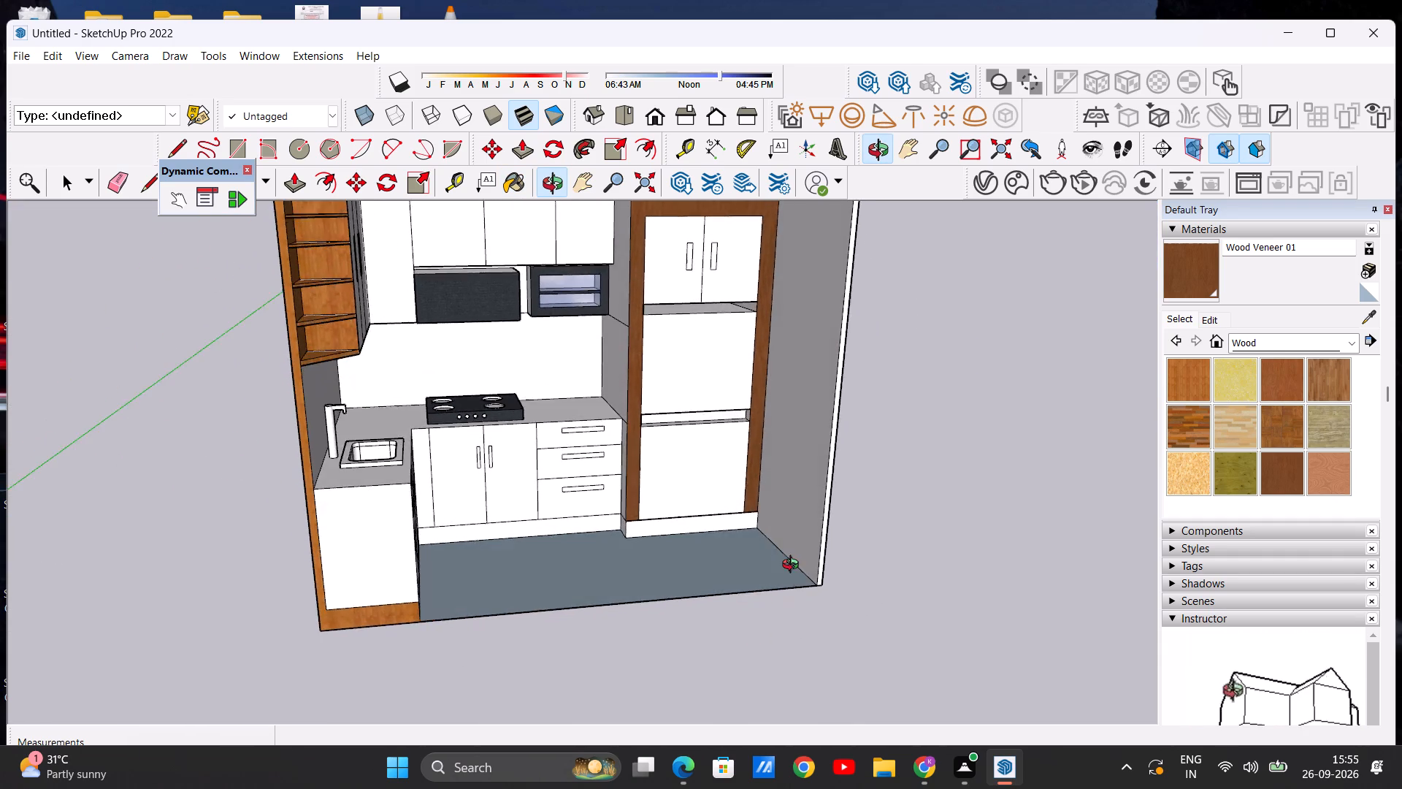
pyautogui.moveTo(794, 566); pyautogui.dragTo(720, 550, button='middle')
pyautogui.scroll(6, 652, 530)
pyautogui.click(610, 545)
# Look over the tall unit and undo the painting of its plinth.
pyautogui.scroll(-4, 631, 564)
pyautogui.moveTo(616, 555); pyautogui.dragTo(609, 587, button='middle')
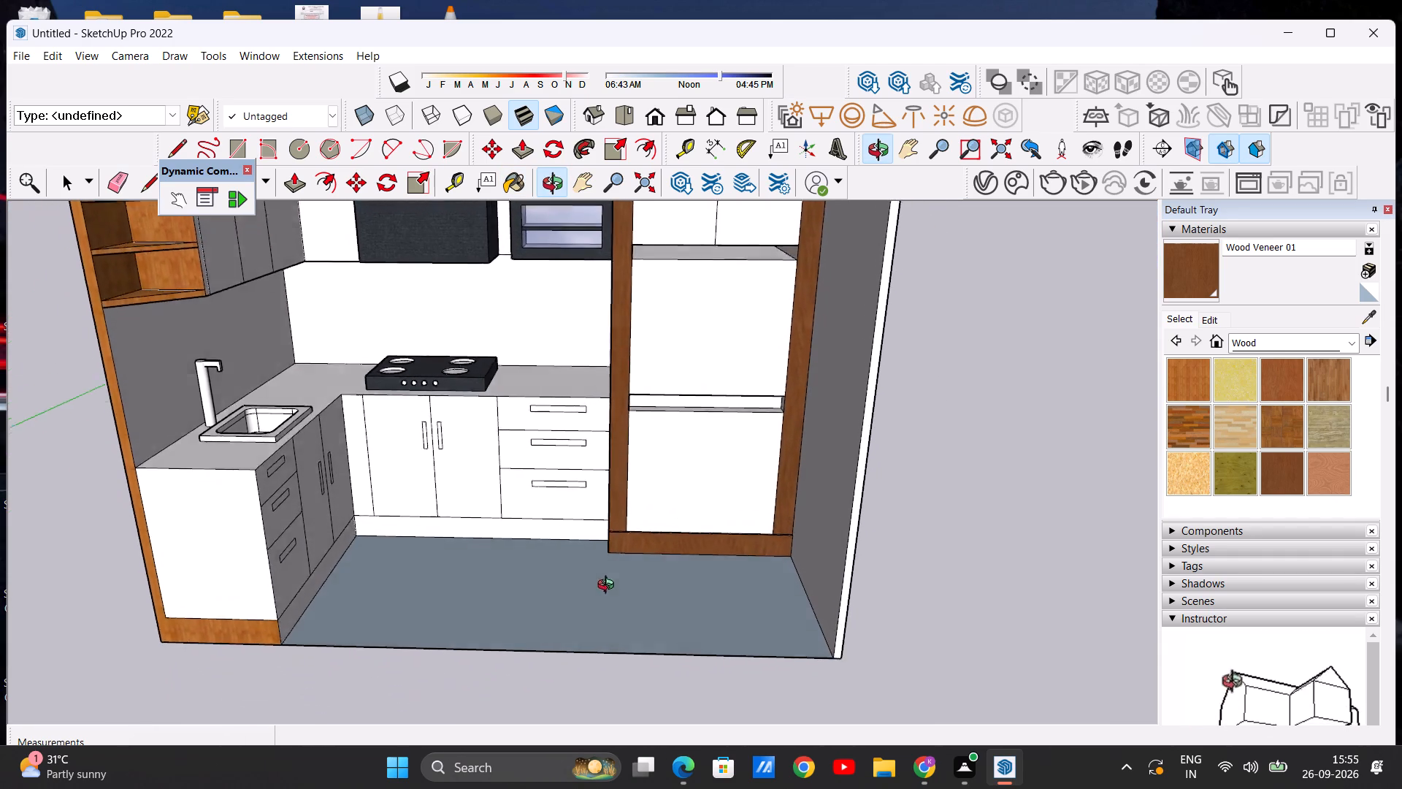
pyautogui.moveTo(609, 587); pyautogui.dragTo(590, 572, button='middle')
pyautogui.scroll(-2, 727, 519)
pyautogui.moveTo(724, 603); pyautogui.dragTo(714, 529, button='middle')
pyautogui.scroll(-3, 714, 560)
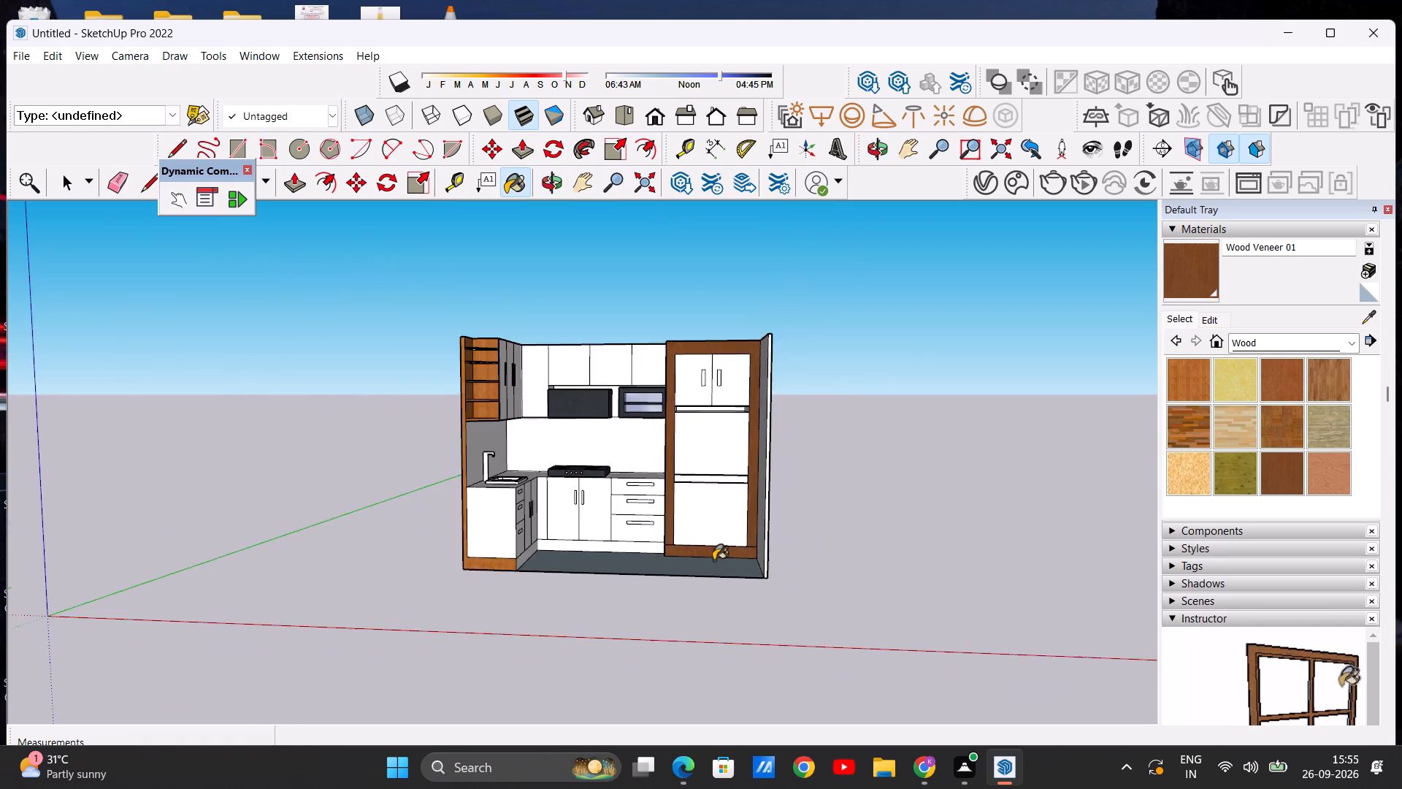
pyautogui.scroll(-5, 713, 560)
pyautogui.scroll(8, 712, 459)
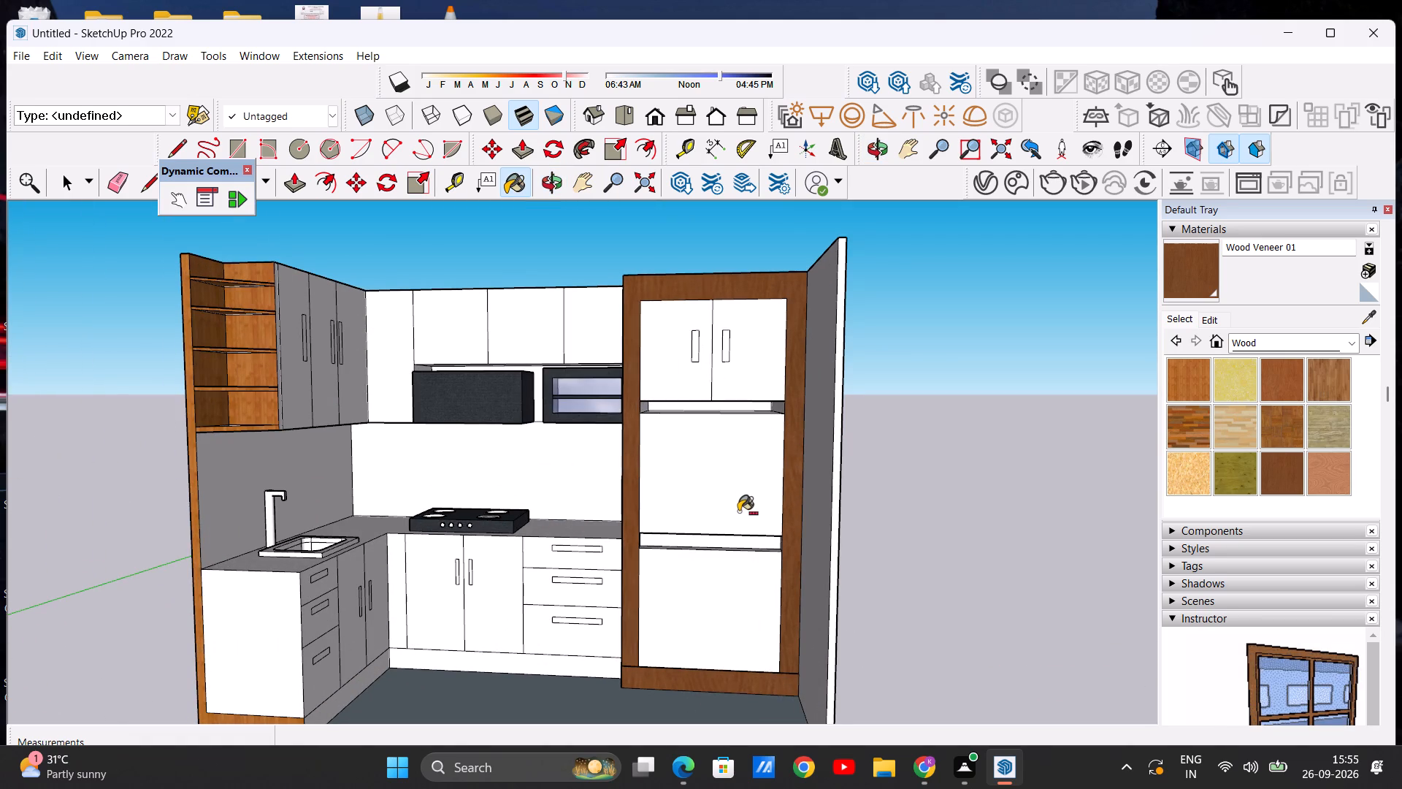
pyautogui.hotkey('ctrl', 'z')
# Paint the upper, middle and lower side faces of the tall unit facing the cooktop counter with Wood Veneer 01.
pyautogui.moveTo(545, 635); pyautogui.dragTo(698, 652, button='middle')
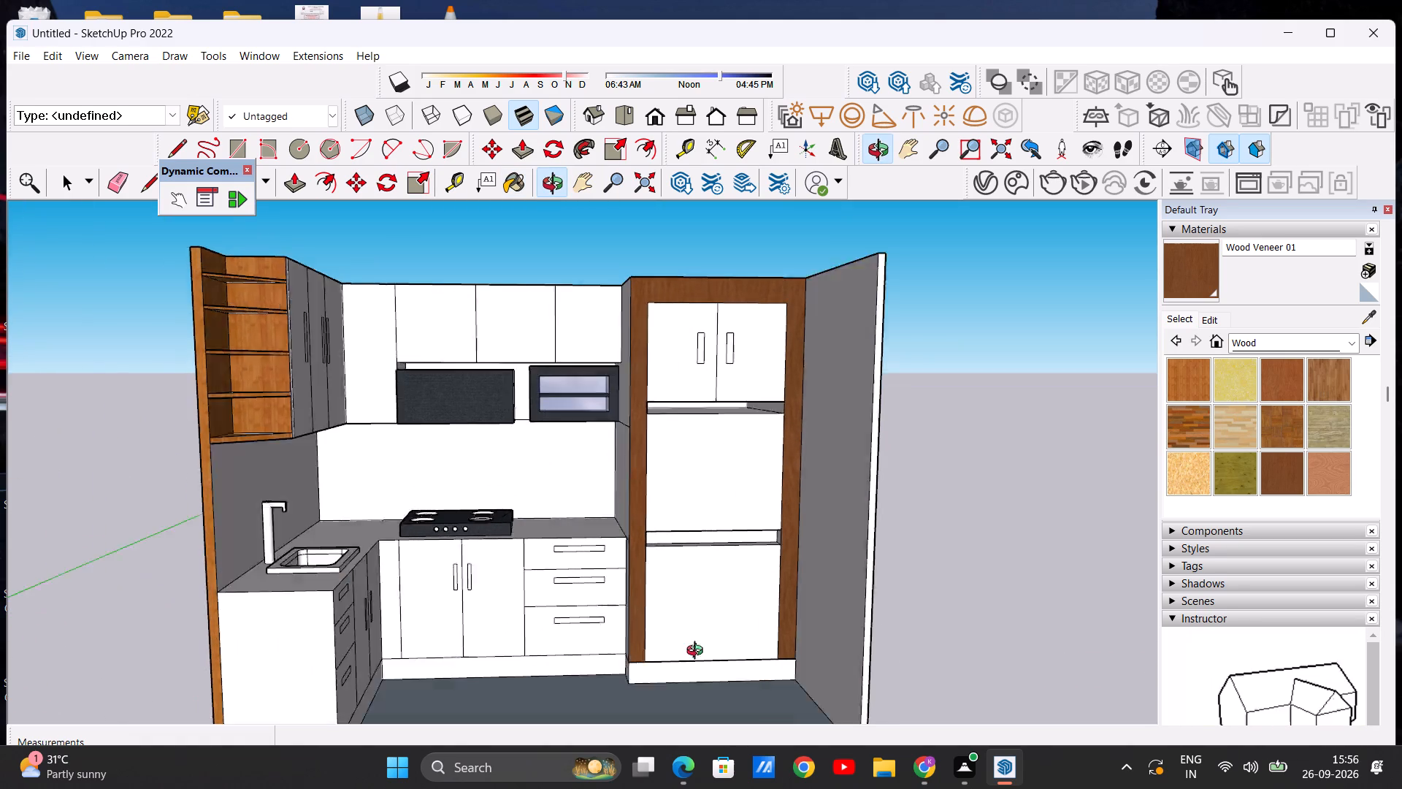
pyautogui.moveTo(698, 652); pyautogui.dragTo(775, 661, button='middle')
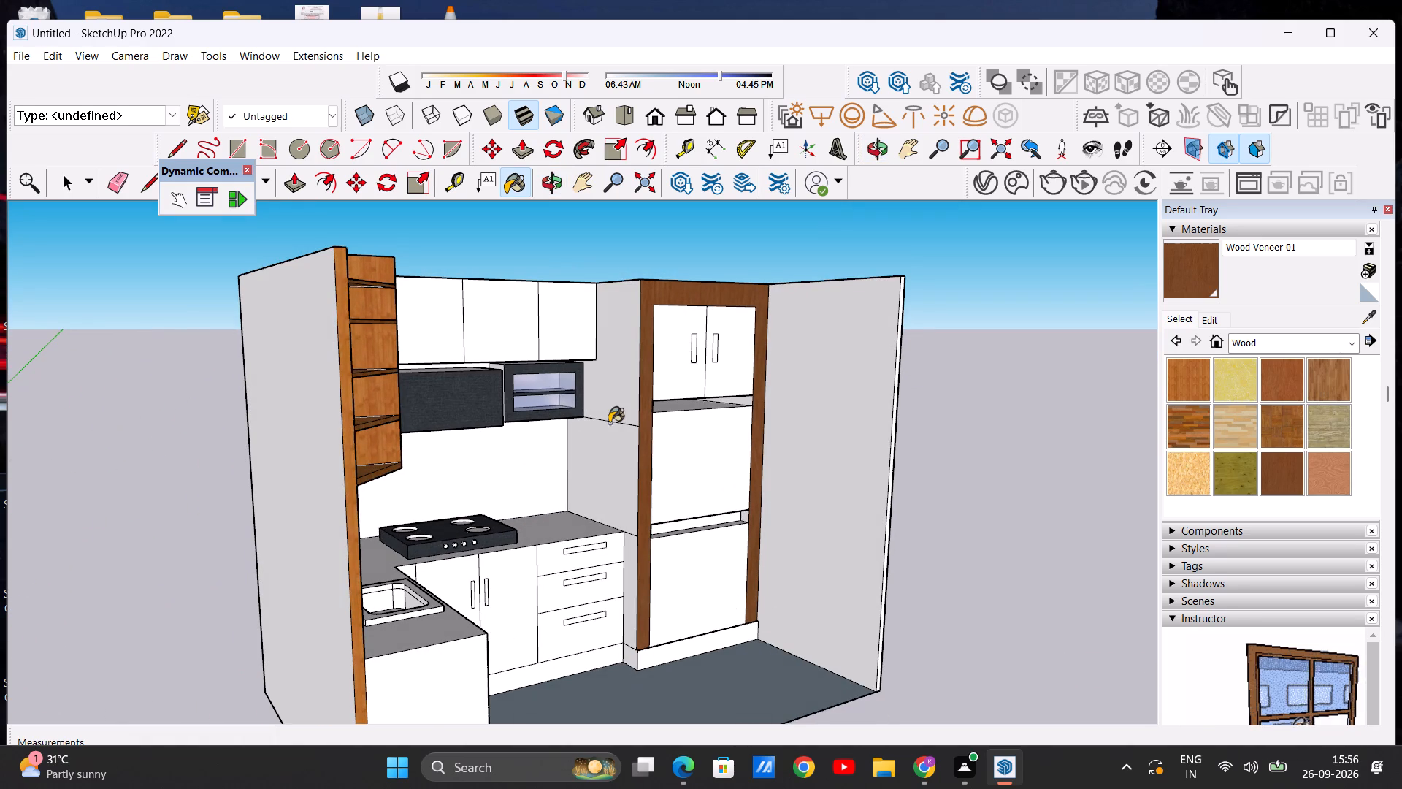
pyautogui.click(612, 392)
pyautogui.click(606, 470)
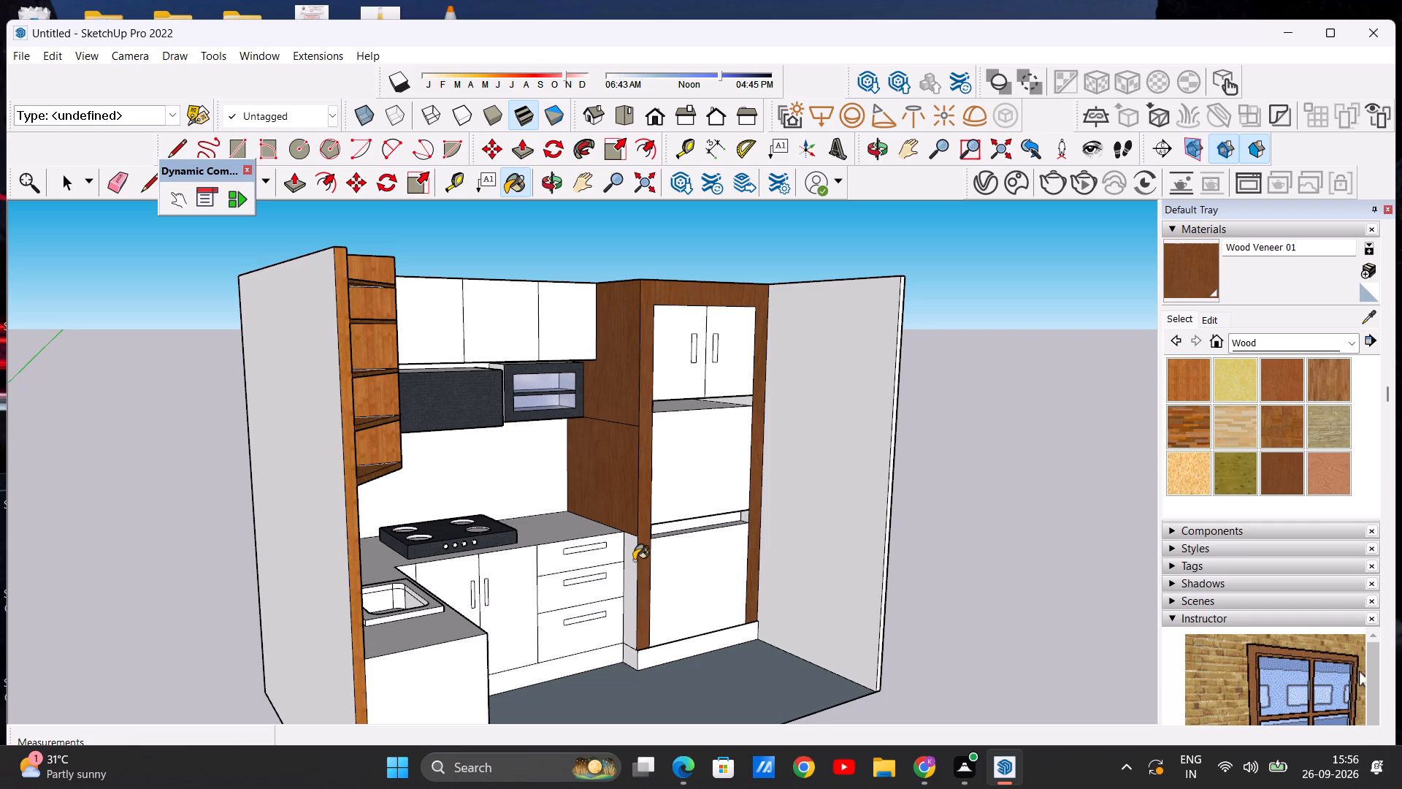
pyautogui.click(629, 568)
# Paint the top of the wall cabinets beside the open corner shelves, including its narrow end strip, with Wood Veneer 01.
pyautogui.scroll(-6, 581, 581)
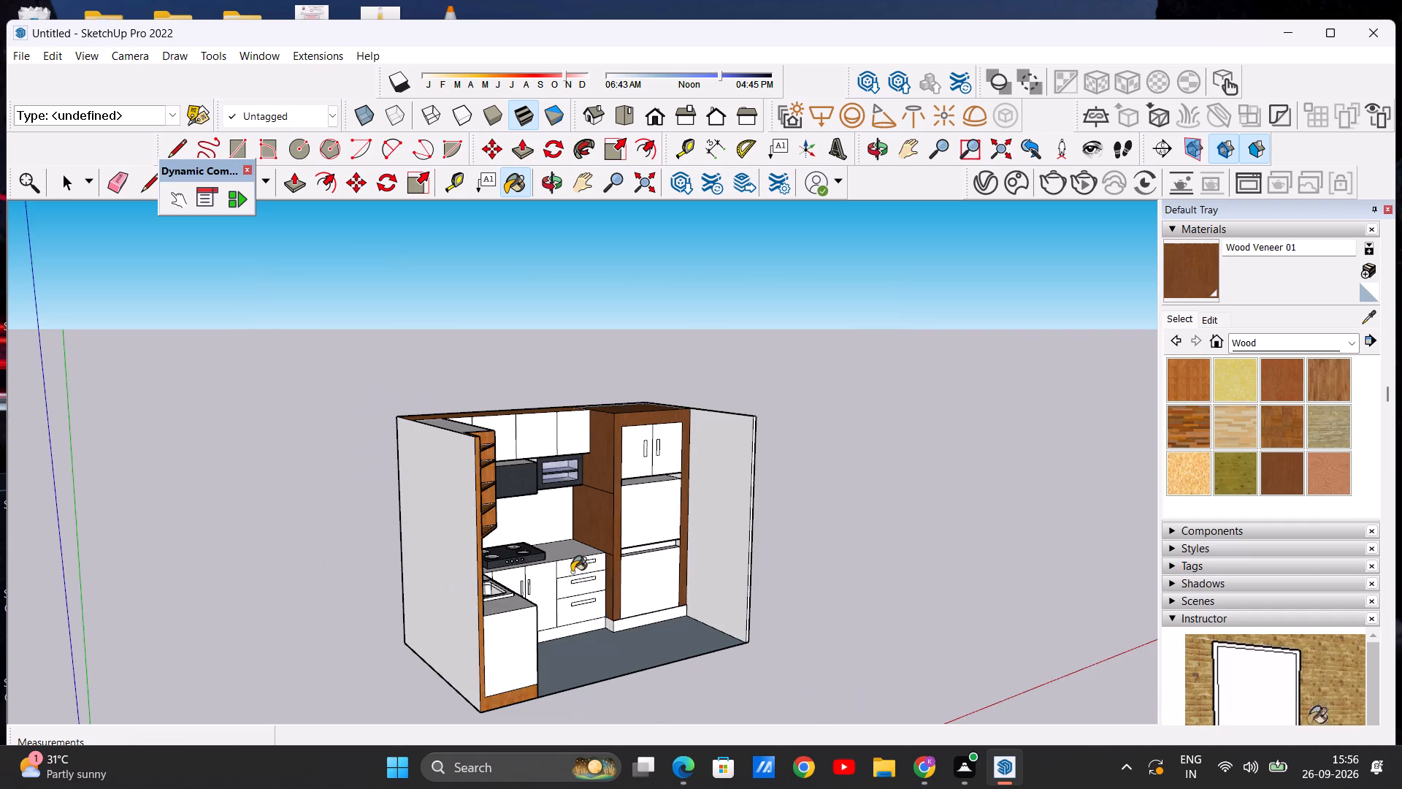
pyautogui.moveTo(686, 575); pyautogui.dragTo(533, 555, button='middle')
pyautogui.scroll(-8, 486, 556)
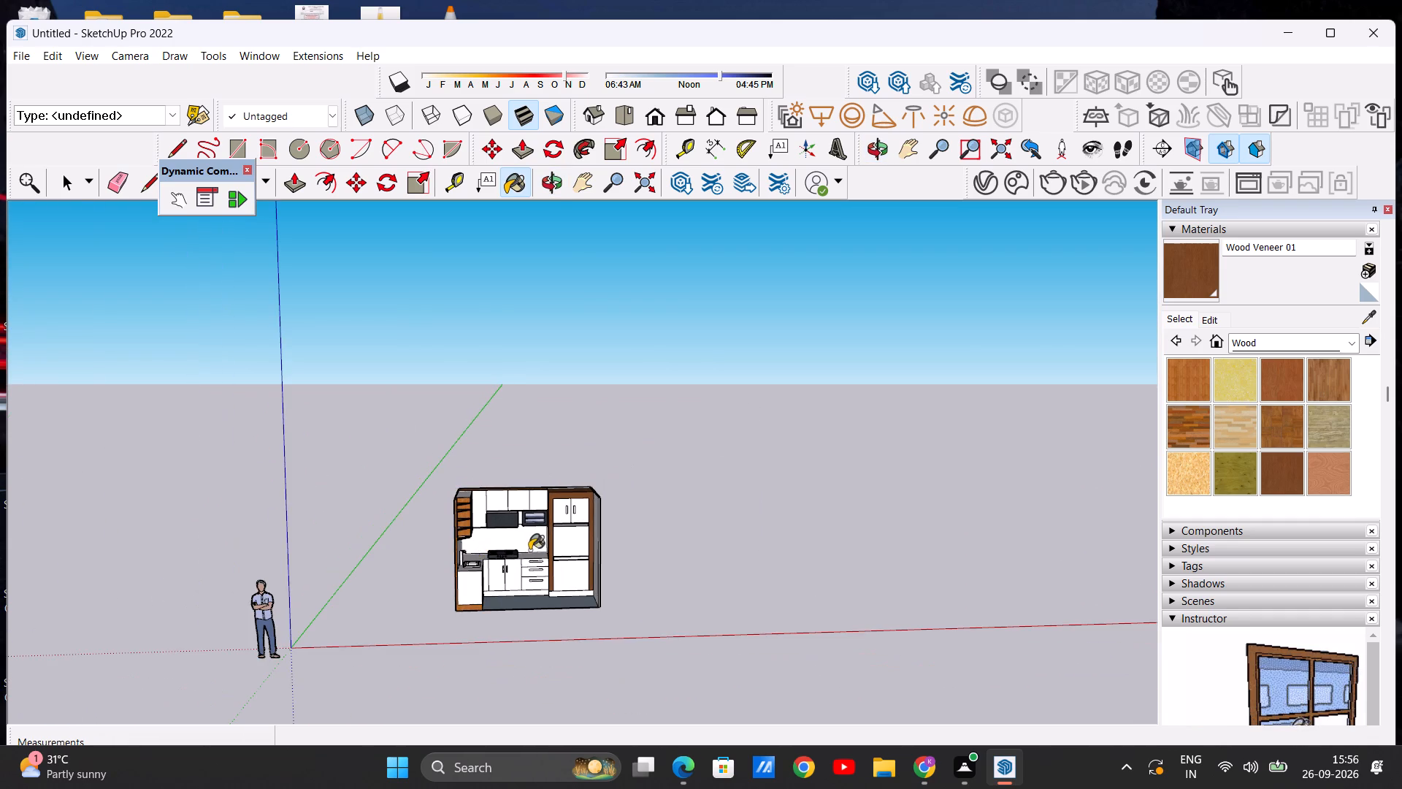
pyautogui.scroll(6, 526, 560)
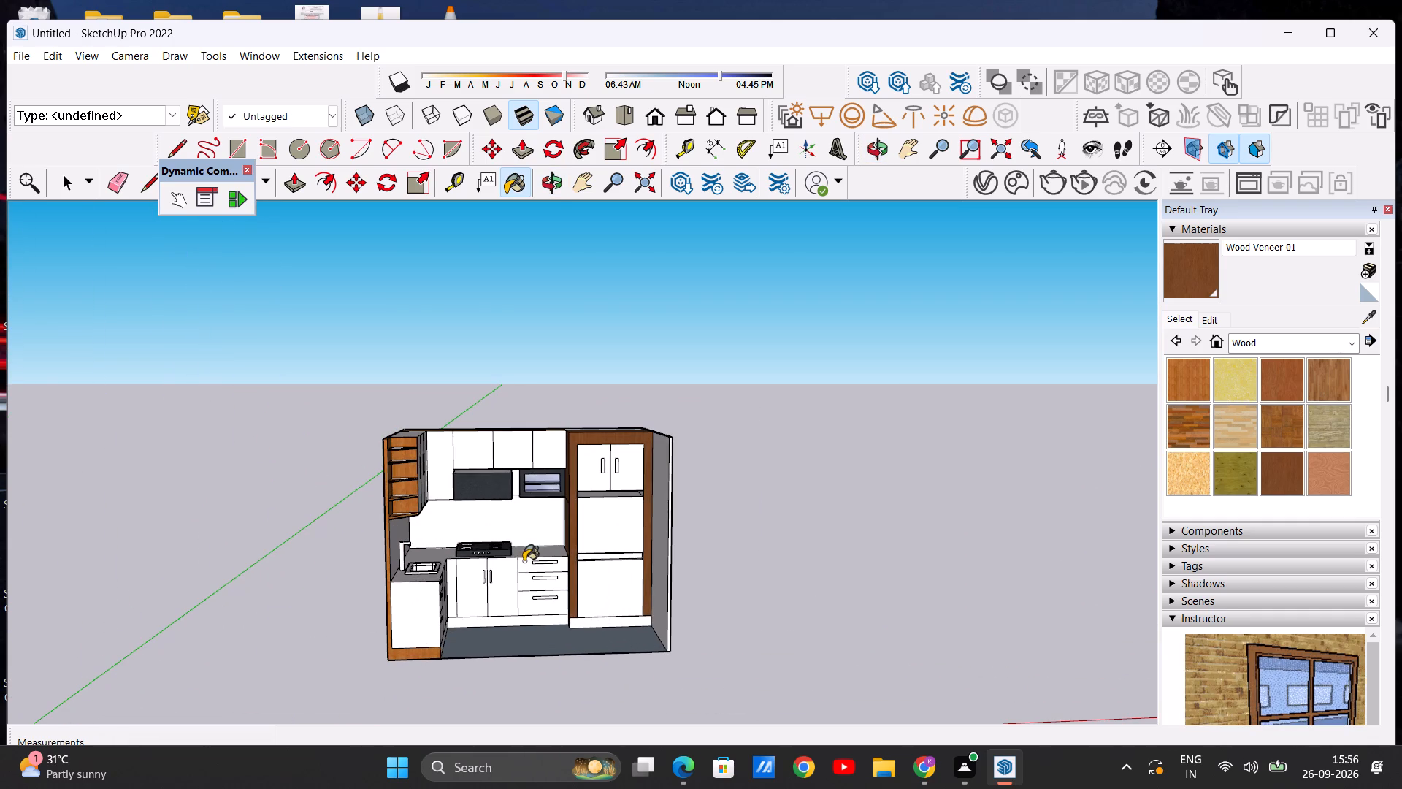
pyautogui.scroll(2, 478, 518)
pyautogui.moveTo(485, 524); pyautogui.dragTo(445, 653, button='middle')
pyautogui.scroll(5, 394, 479)
pyautogui.click(371, 422)
pyautogui.scroll(-3, 392, 455)
pyautogui.scroll(14, 353, 446)
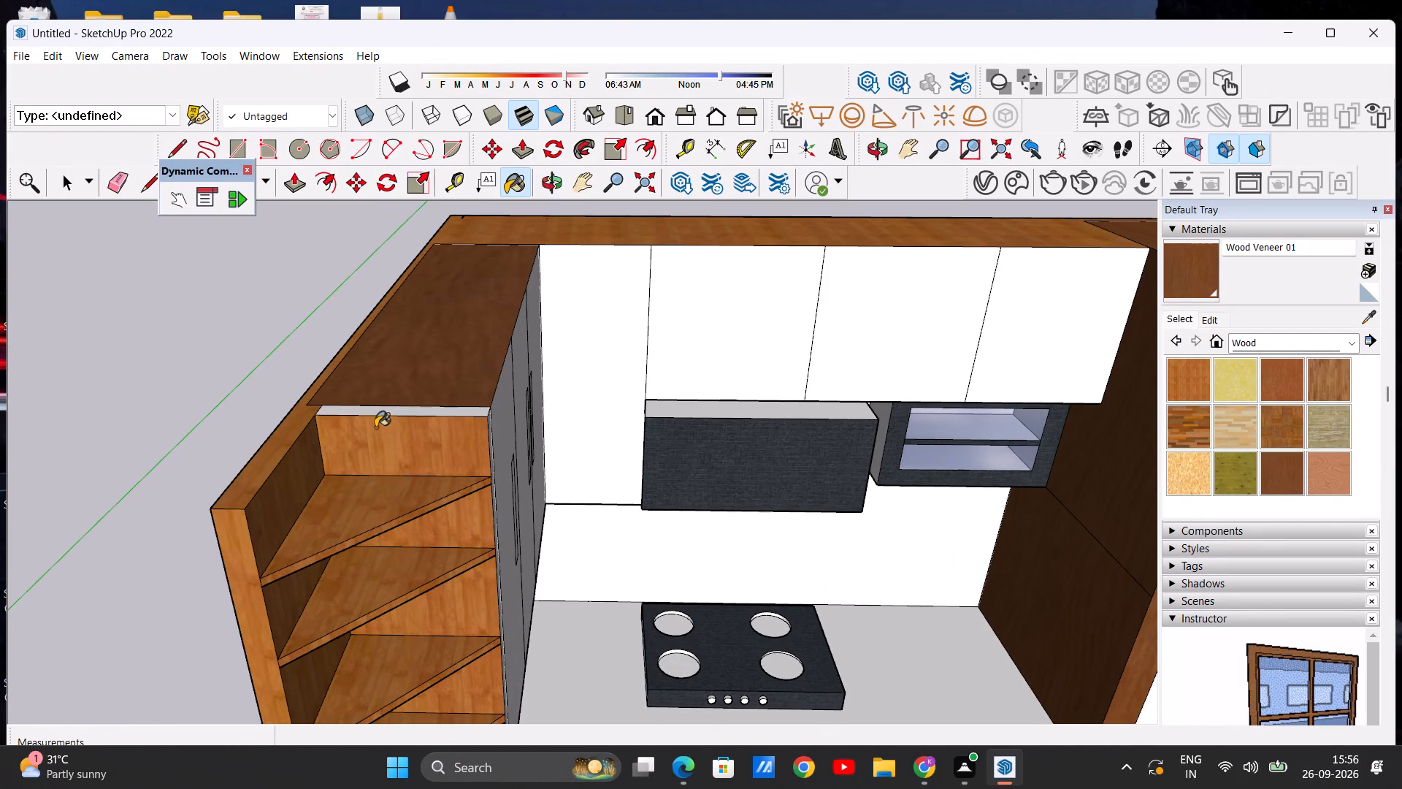
pyautogui.click(362, 411)
# Examine the corner where the painted wall cabinet top meets the open shelf unit and the wall's top edge.
pyautogui.moveTo(380, 454); pyautogui.dragTo(341, 346, button='middle')
pyautogui.moveTo(350, 351); pyautogui.dragTo(350, 419, button='middle')
pyautogui.scroll(17, 353, 397)
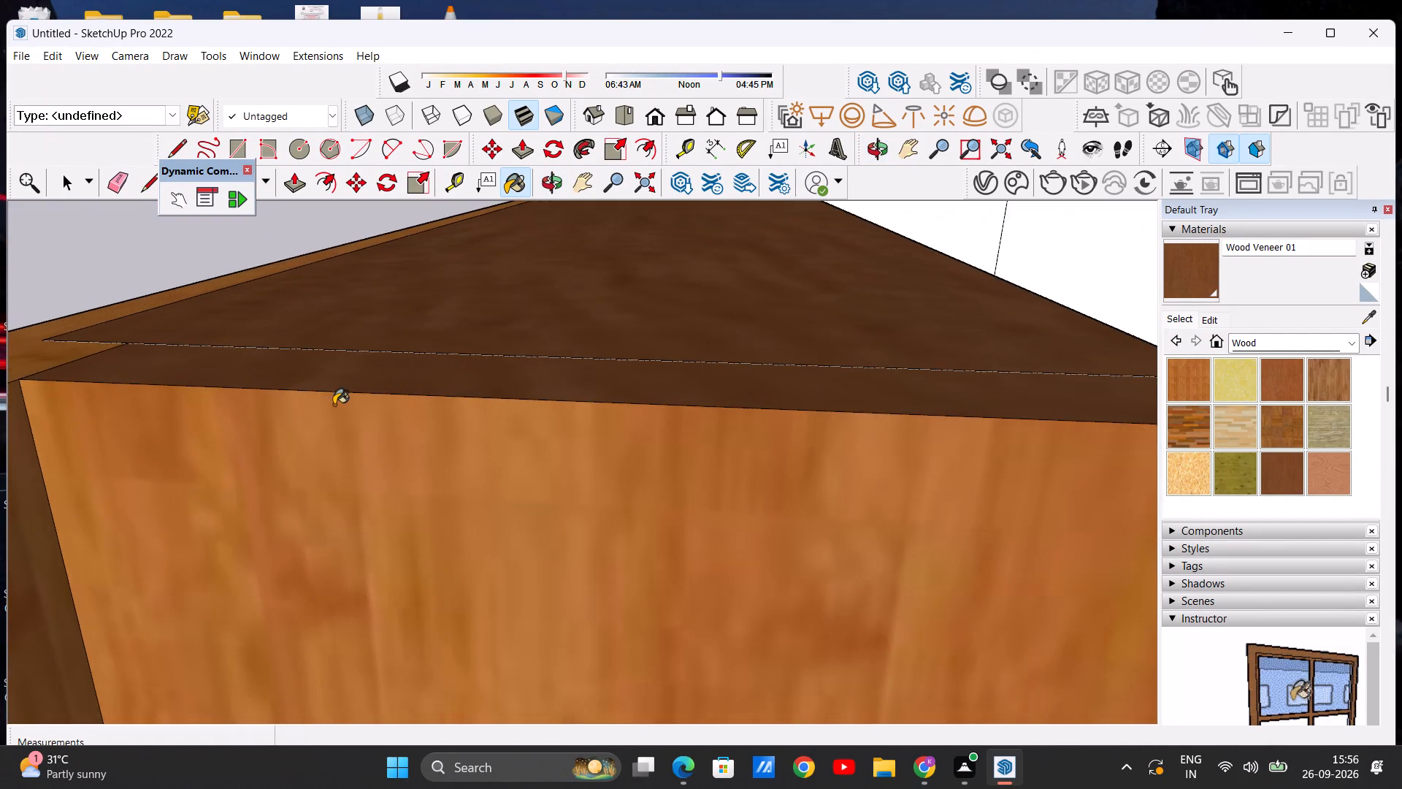
pyautogui.scroll(4, 334, 405)
pyautogui.scroll(-18, 337, 405)
pyautogui.scroll(9, 297, 391)
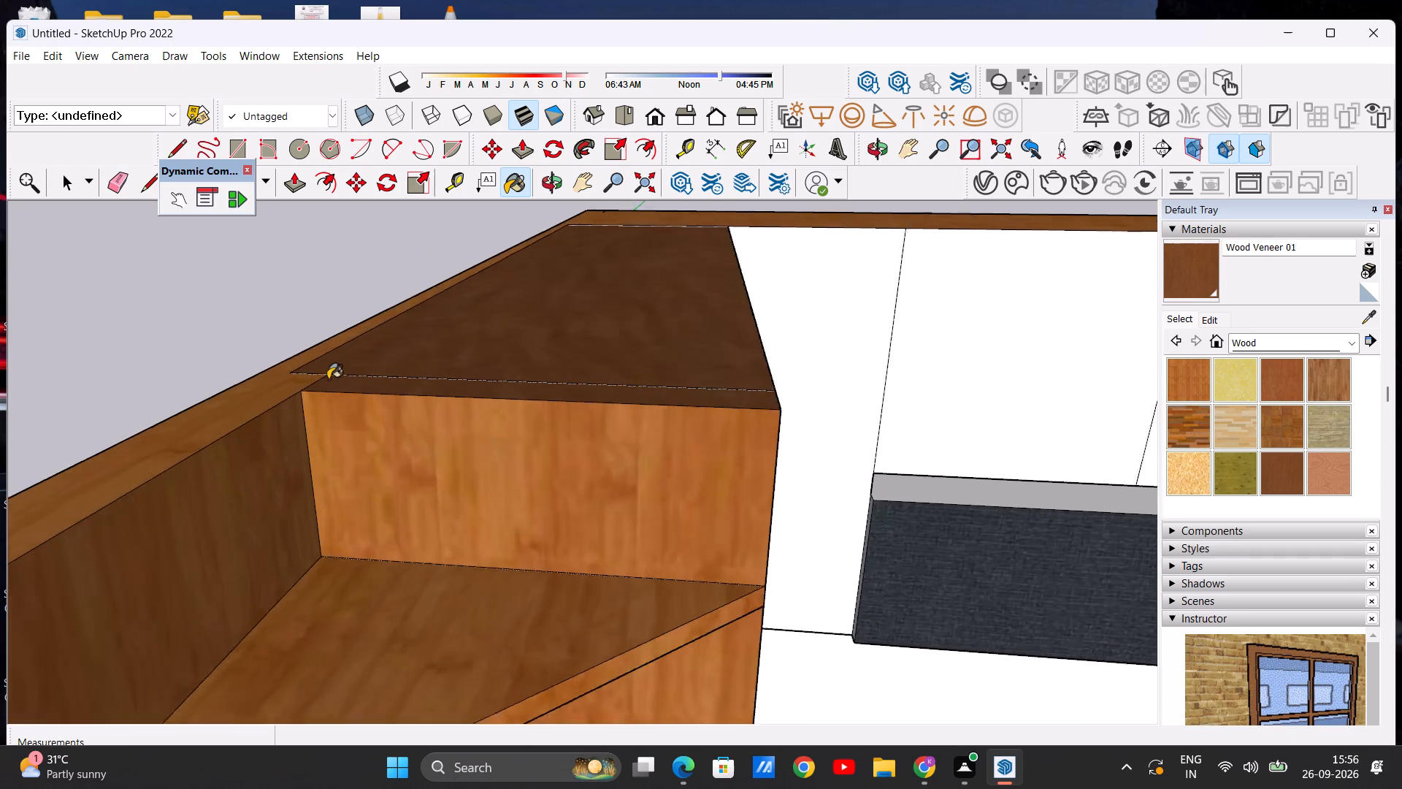
pyautogui.scroll(20, 328, 379)
pyautogui.scroll(13, 328, 379)
pyautogui.scroll(-7, 345, 378)
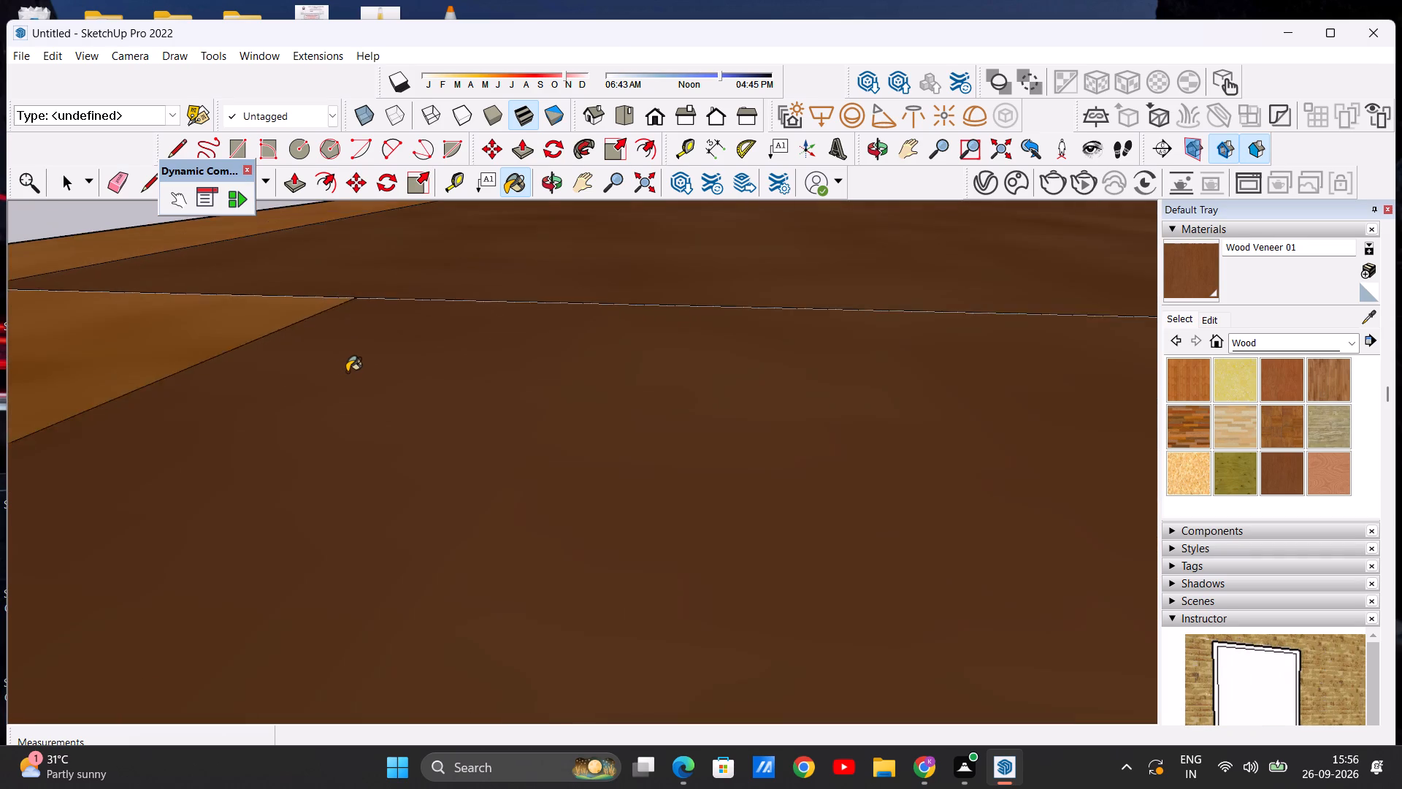
pyautogui.scroll(-20, 347, 372)
pyautogui.scroll(-20, 347, 372)
pyautogui.scroll(-10, 347, 372)
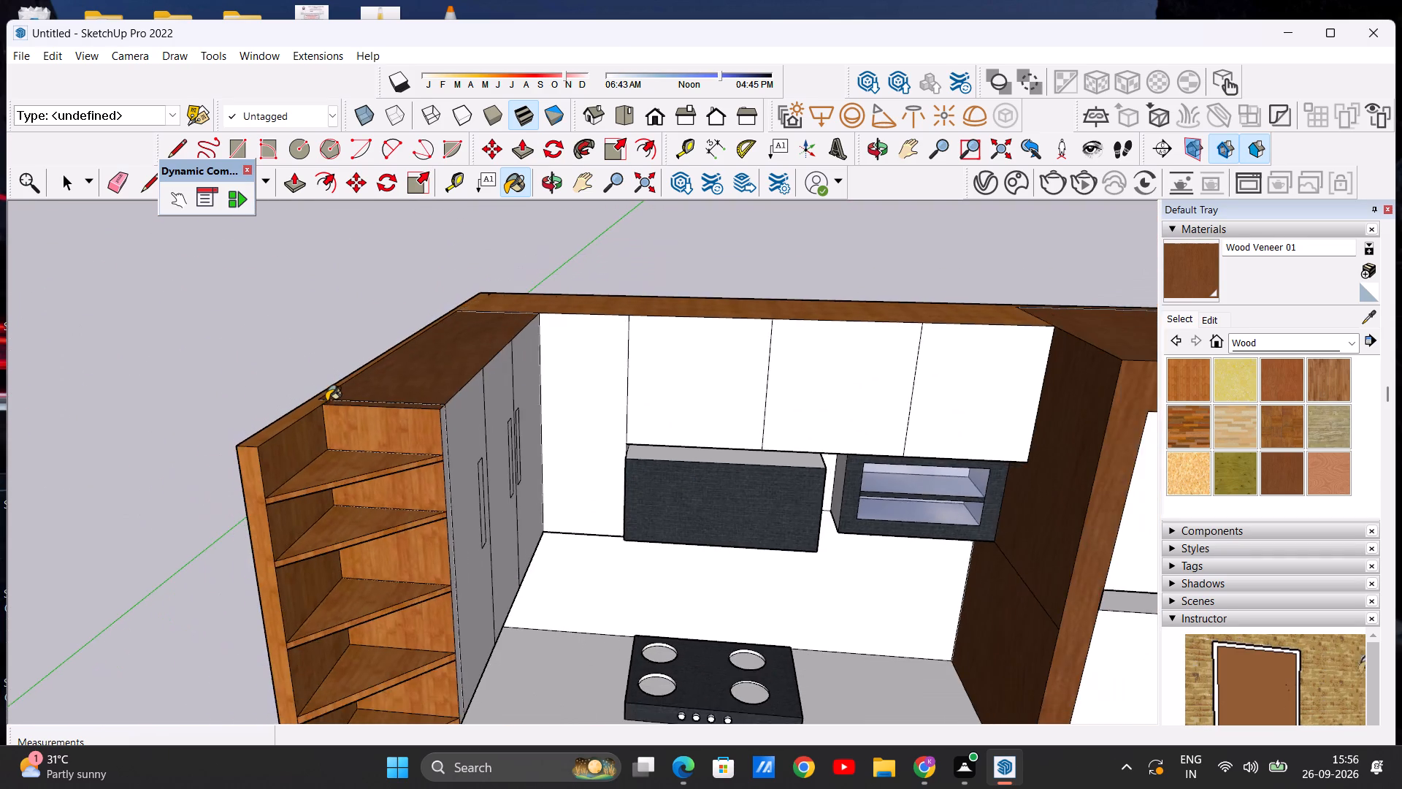
pyautogui.scroll(12, 325, 400)
pyautogui.moveTo(344, 423); pyautogui.dragTo(350, 378, button='middle')
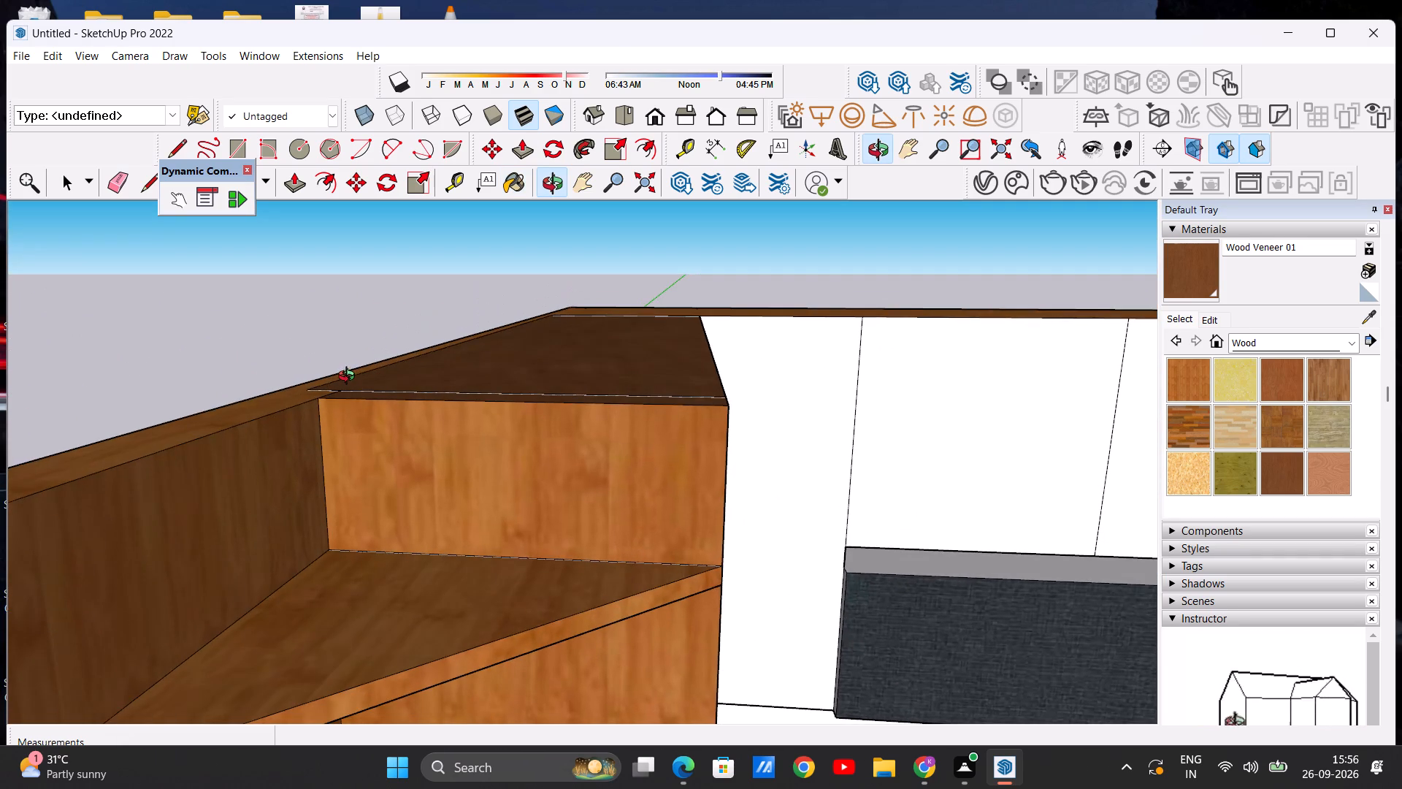
pyautogui.moveTo(350, 378); pyautogui.dragTo(266, 454, button='middle')
pyautogui.scroll(-15, 269, 445)
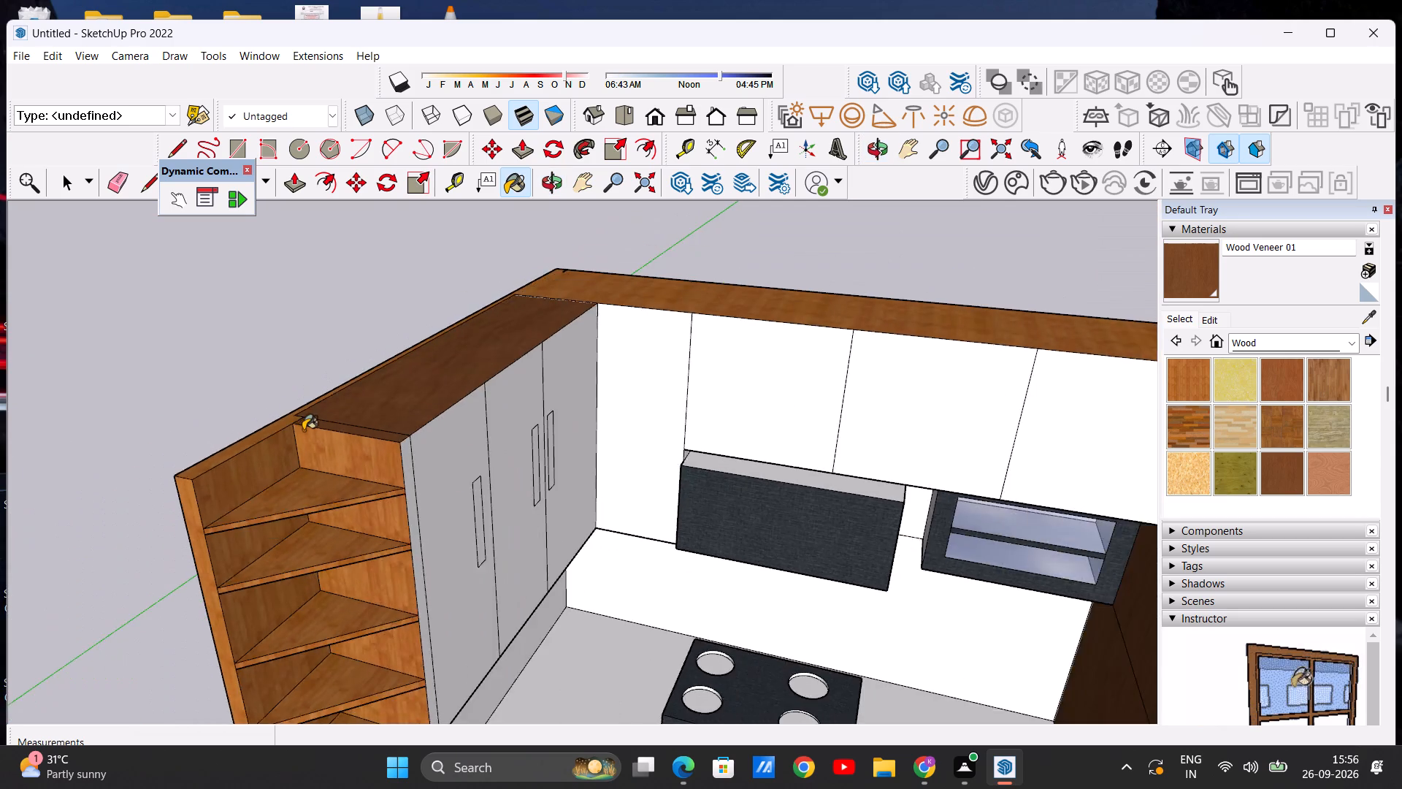
pyautogui.scroll(-8, 303, 430)
pyautogui.scroll(1, 322, 465)
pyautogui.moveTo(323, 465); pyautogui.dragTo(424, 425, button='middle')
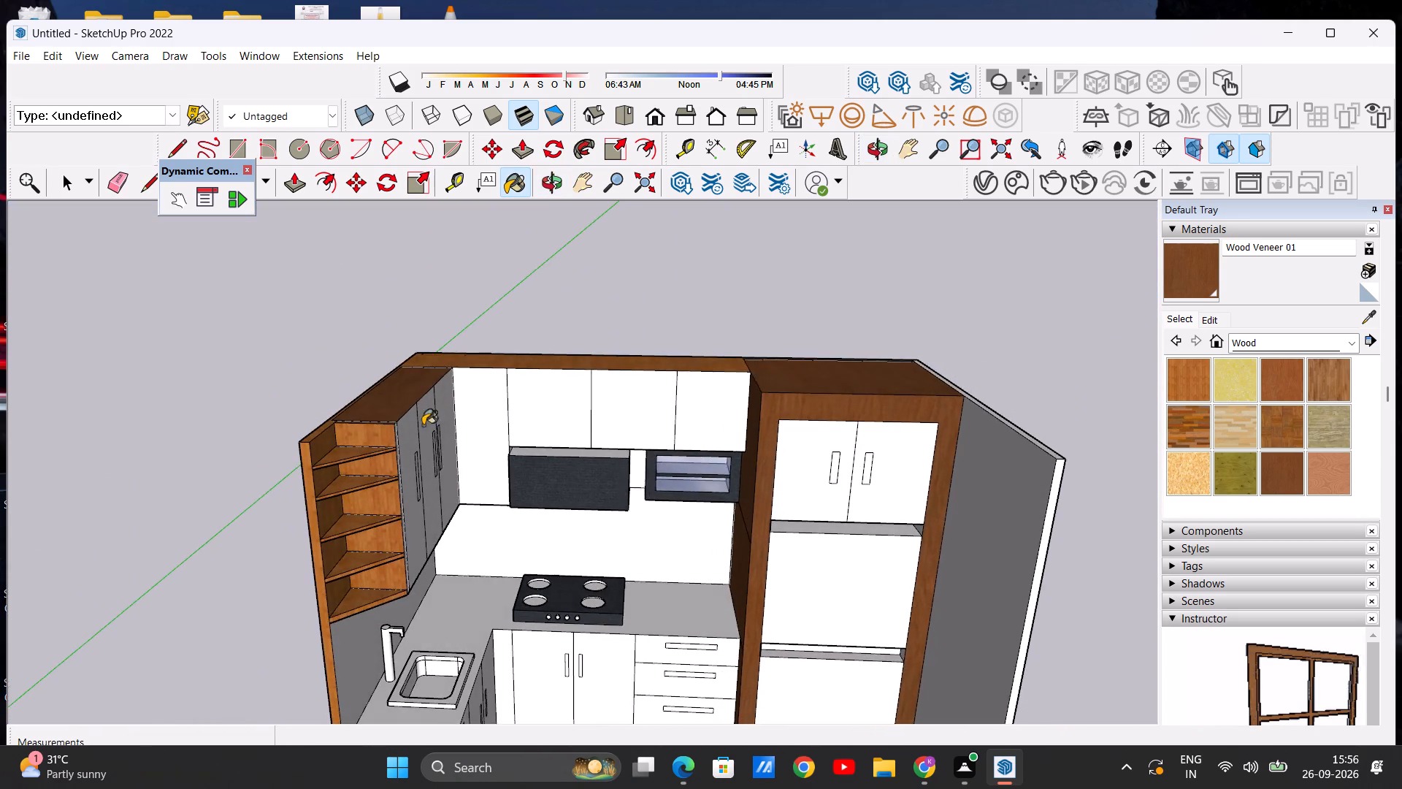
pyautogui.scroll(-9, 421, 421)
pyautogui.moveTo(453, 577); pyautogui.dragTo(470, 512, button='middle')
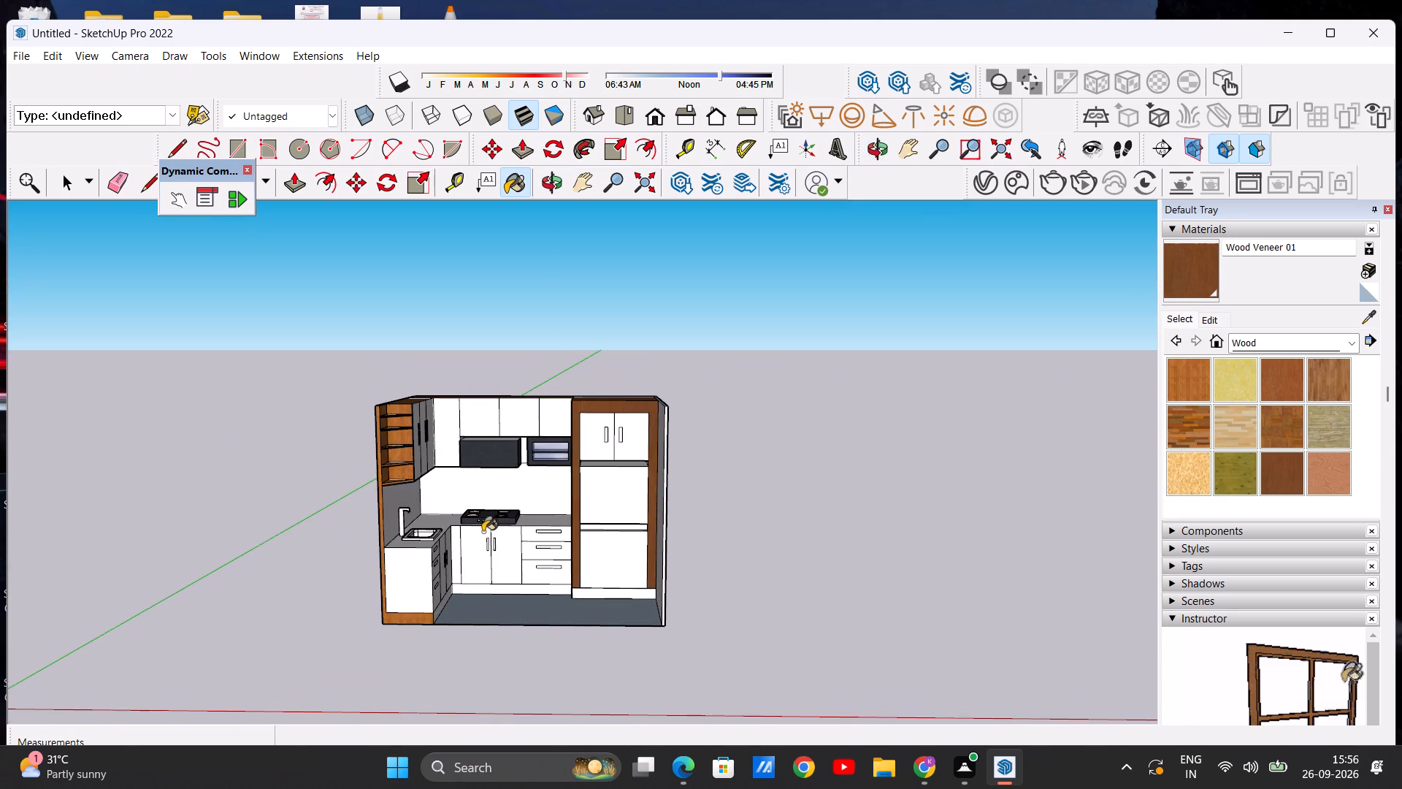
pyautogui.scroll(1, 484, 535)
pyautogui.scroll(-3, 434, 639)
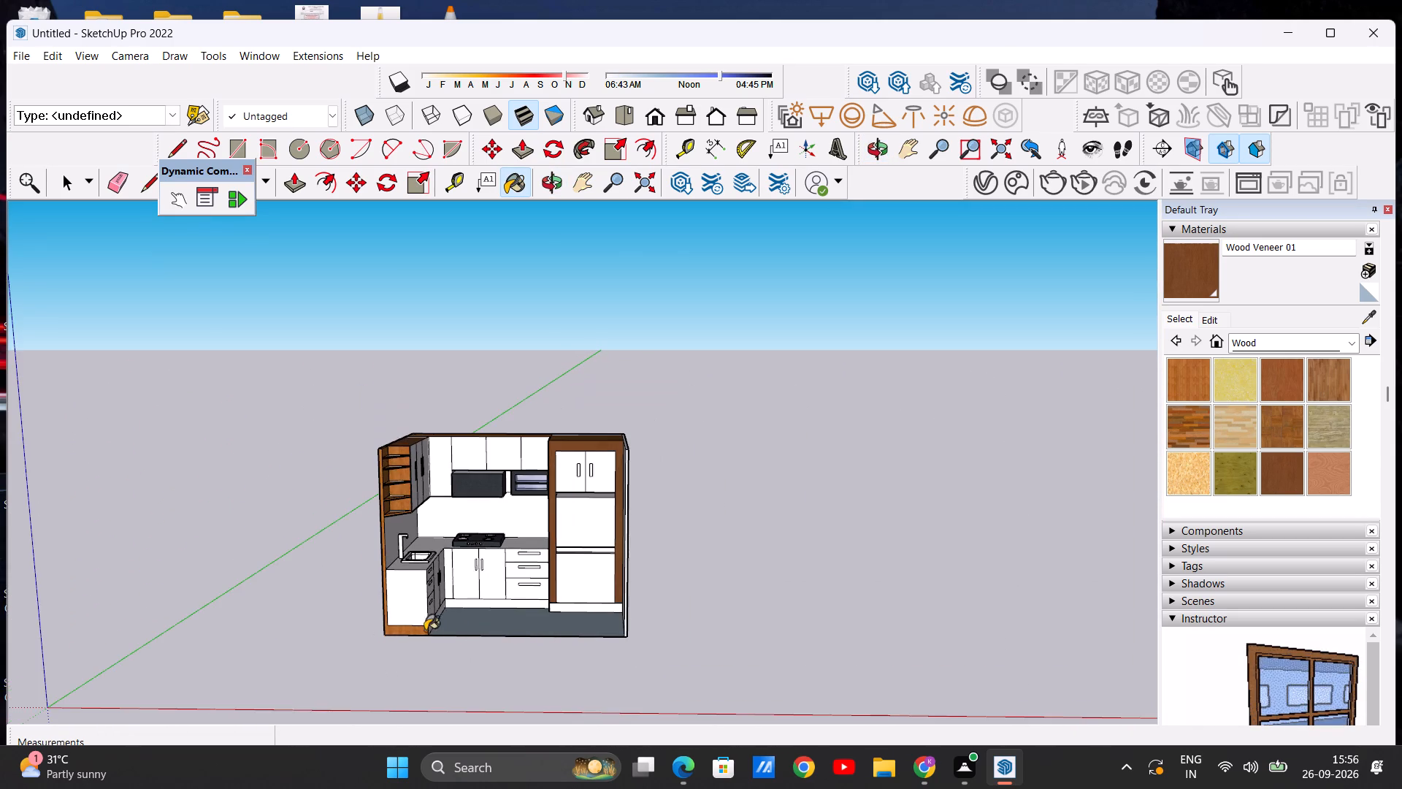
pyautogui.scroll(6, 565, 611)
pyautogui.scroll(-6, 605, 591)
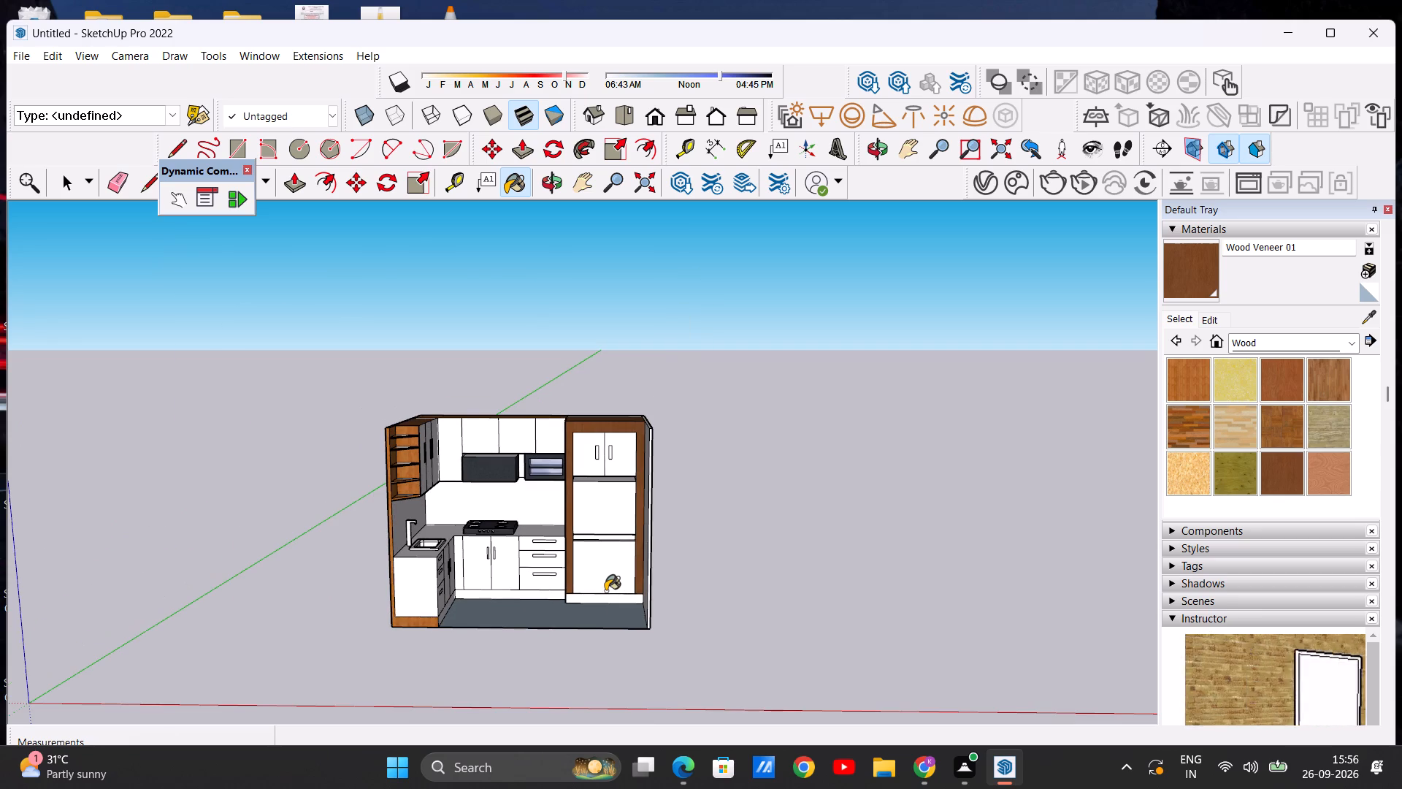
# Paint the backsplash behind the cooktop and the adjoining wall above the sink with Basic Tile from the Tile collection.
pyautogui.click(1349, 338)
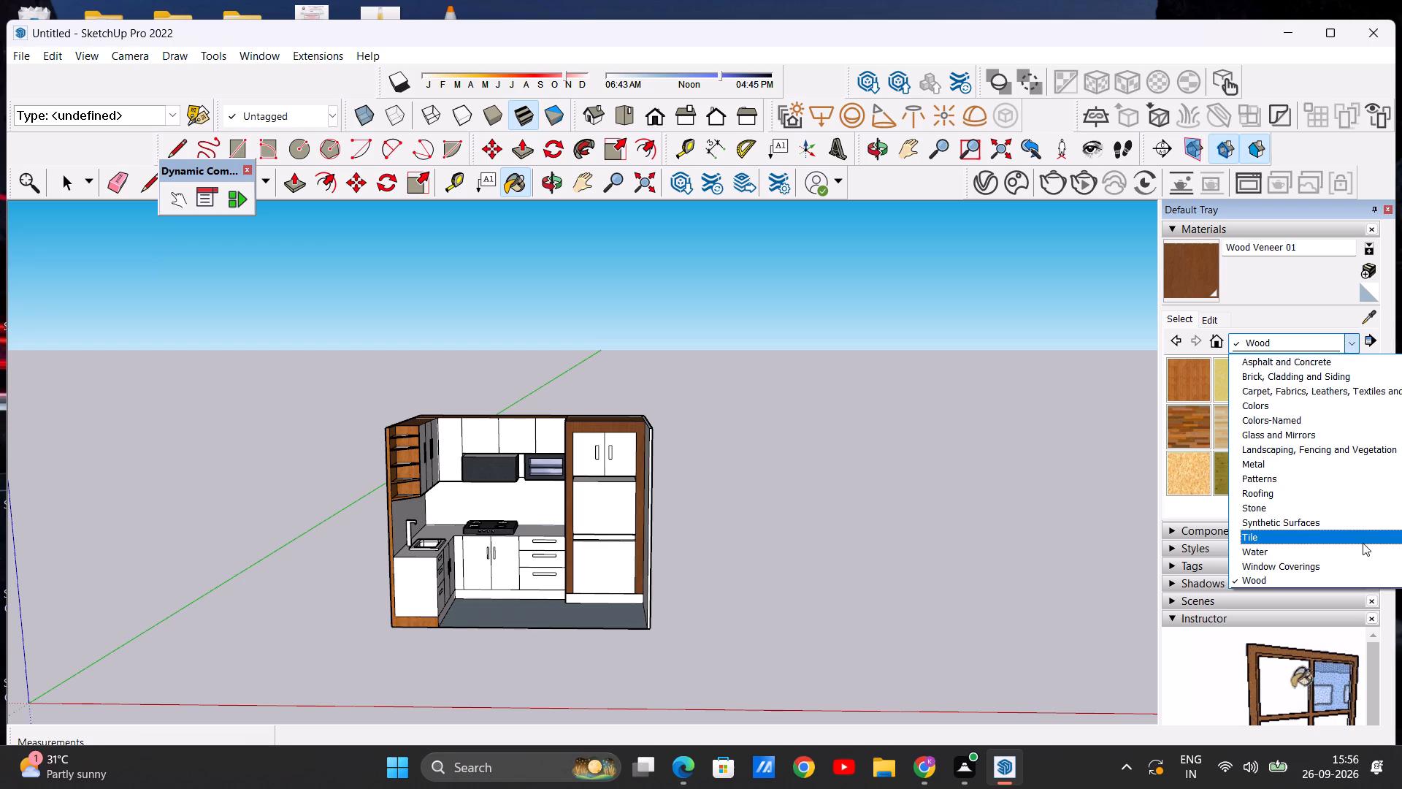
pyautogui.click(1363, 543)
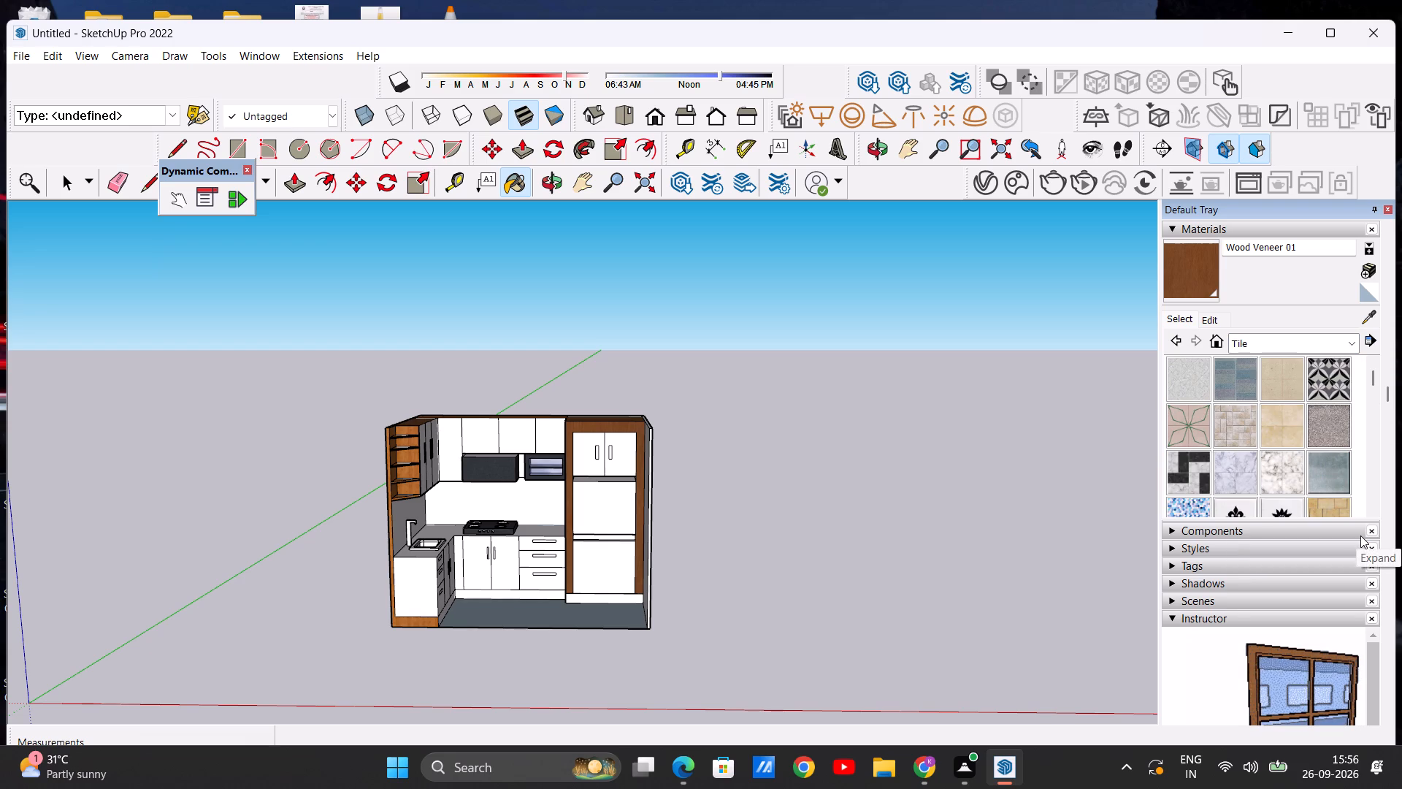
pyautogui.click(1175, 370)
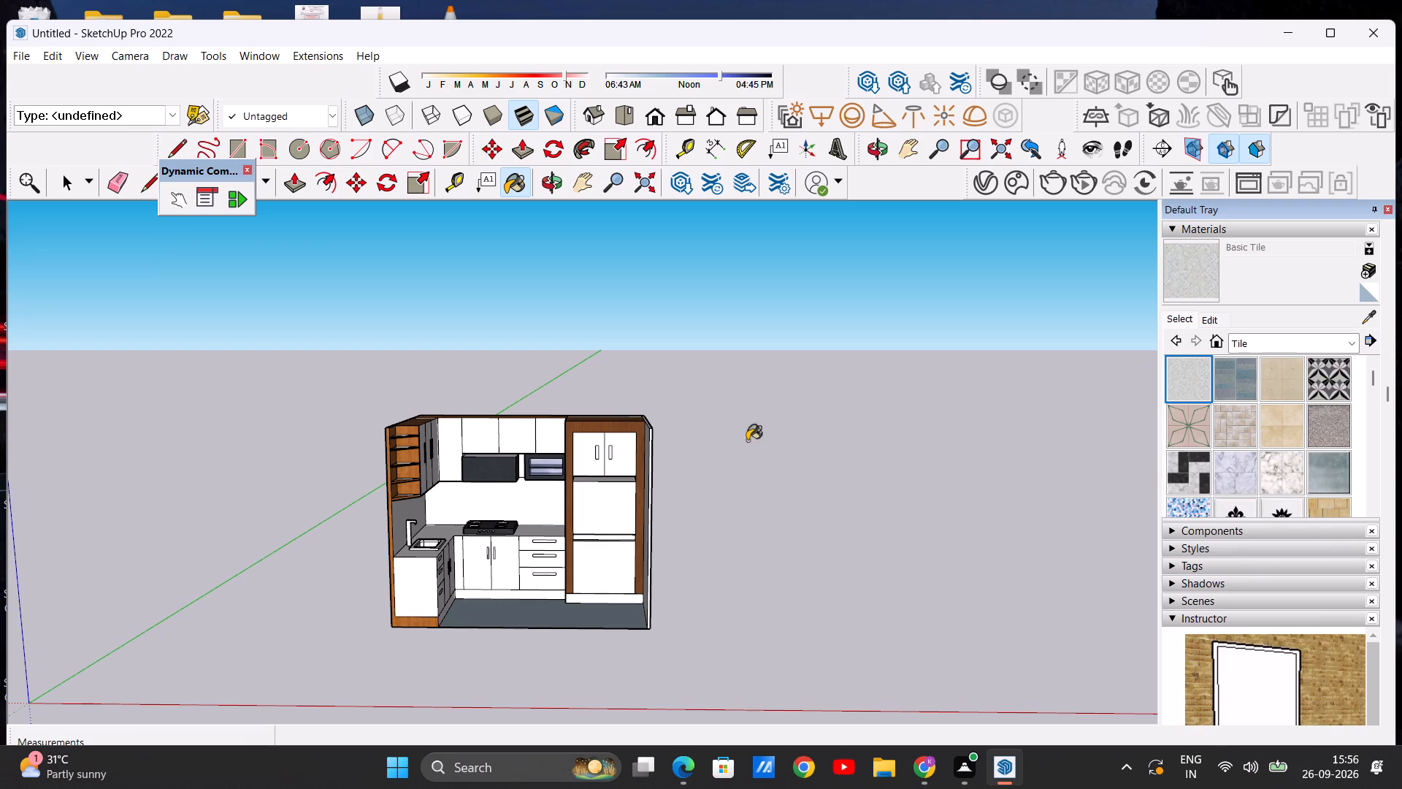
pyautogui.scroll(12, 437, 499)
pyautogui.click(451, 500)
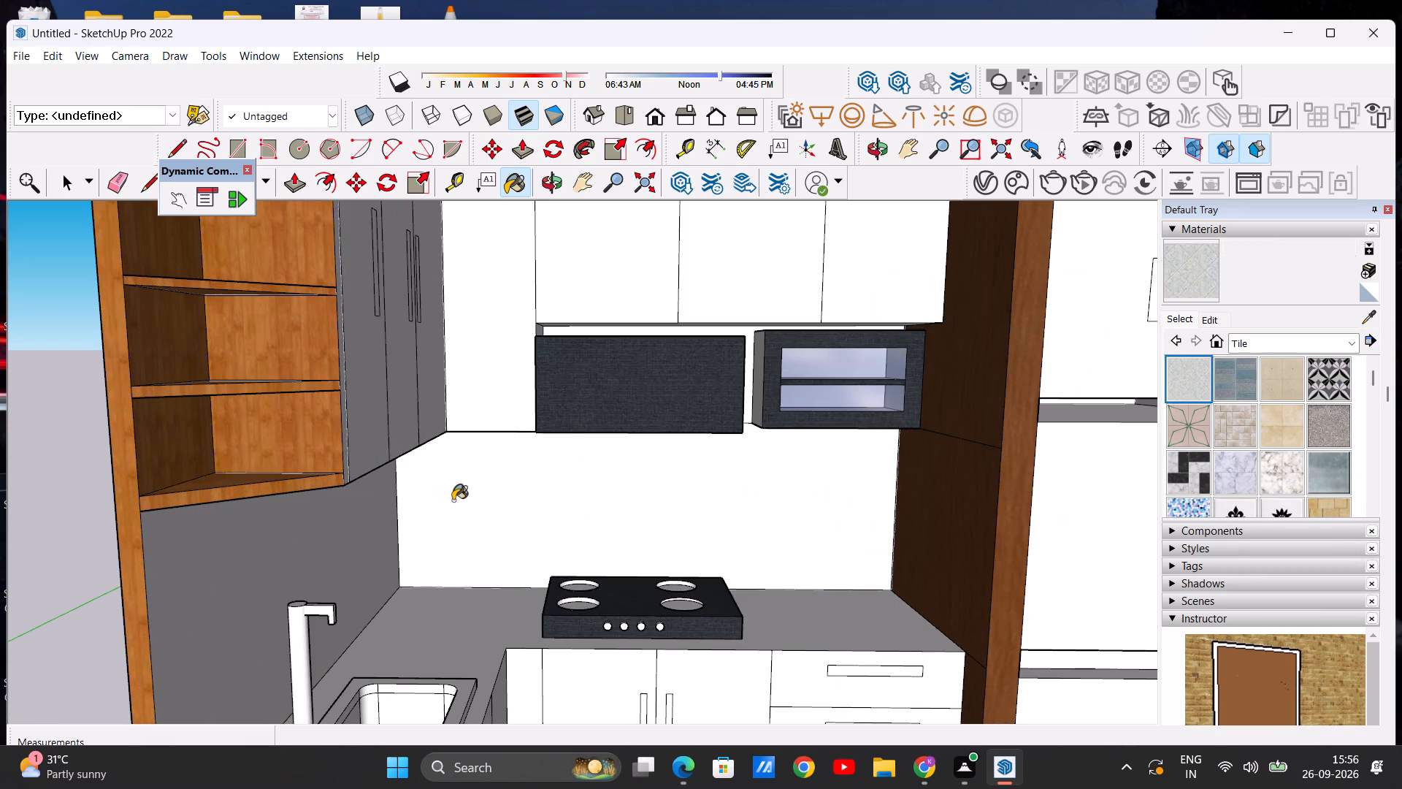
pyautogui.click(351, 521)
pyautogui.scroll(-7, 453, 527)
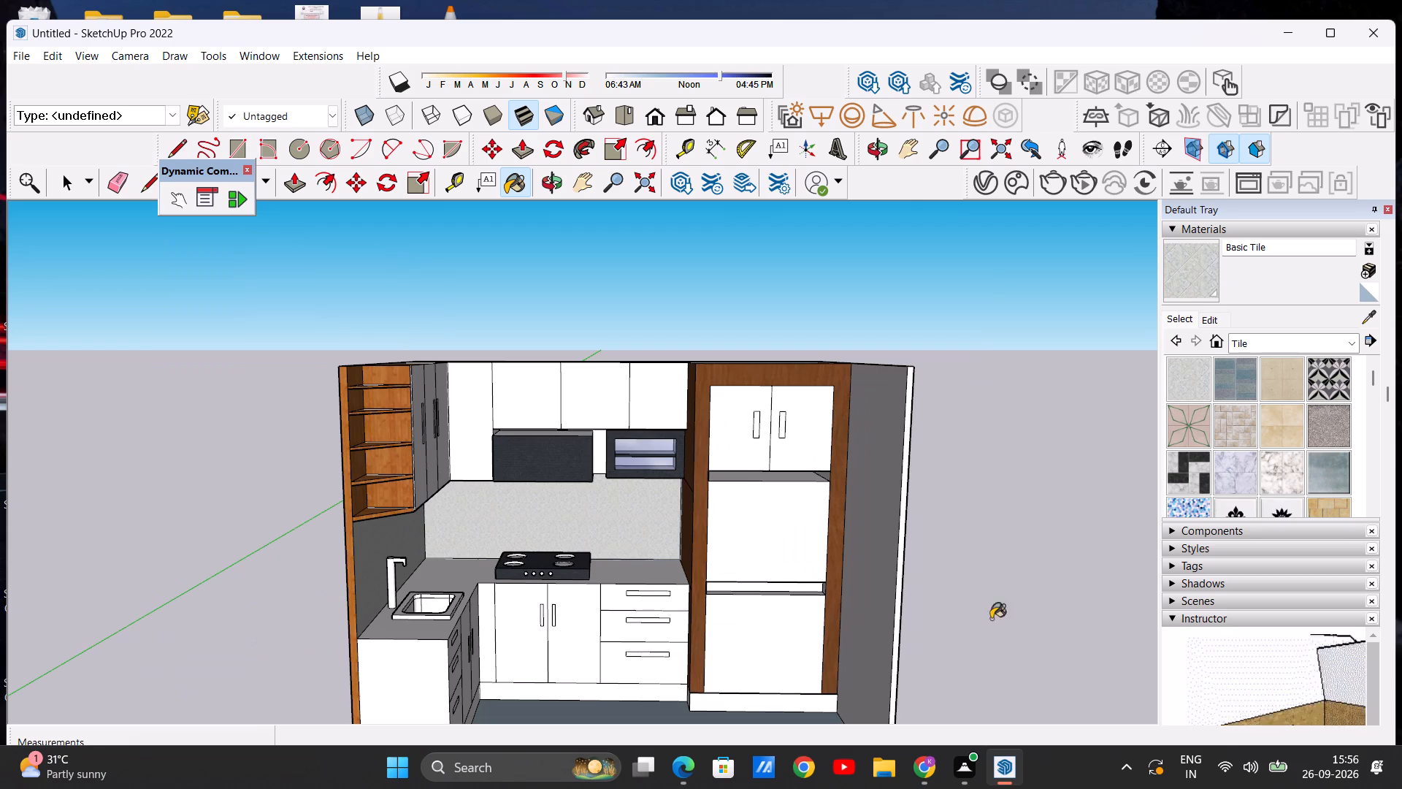
# Paint the backsplash behind the cooktop with Marble Carrara Gold Floor Tile.
pyautogui.click(1280, 477)
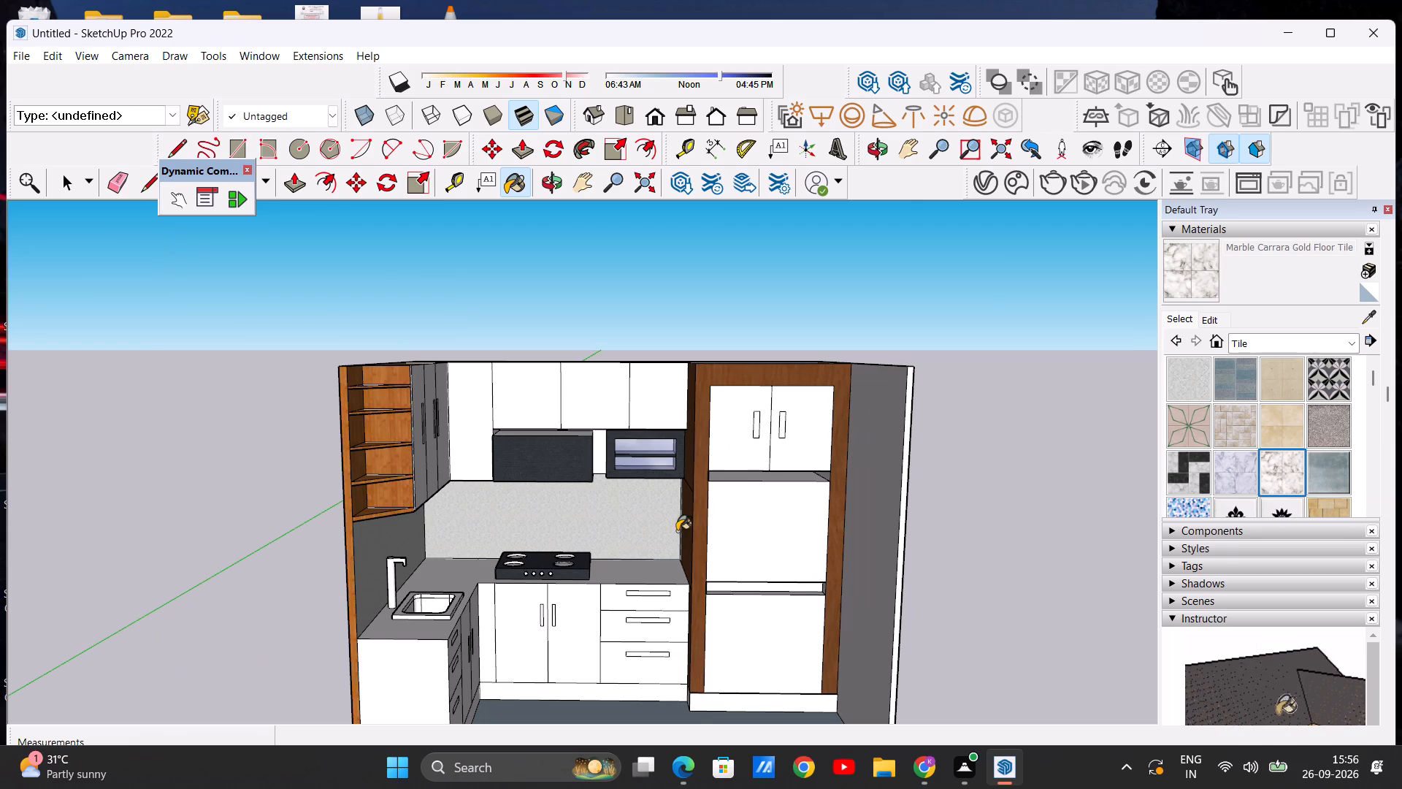
pyautogui.scroll(6, 669, 531)
pyautogui.click(578, 509)
pyautogui.scroll(-11, 701, 508)
pyautogui.scroll(7, 529, 509)
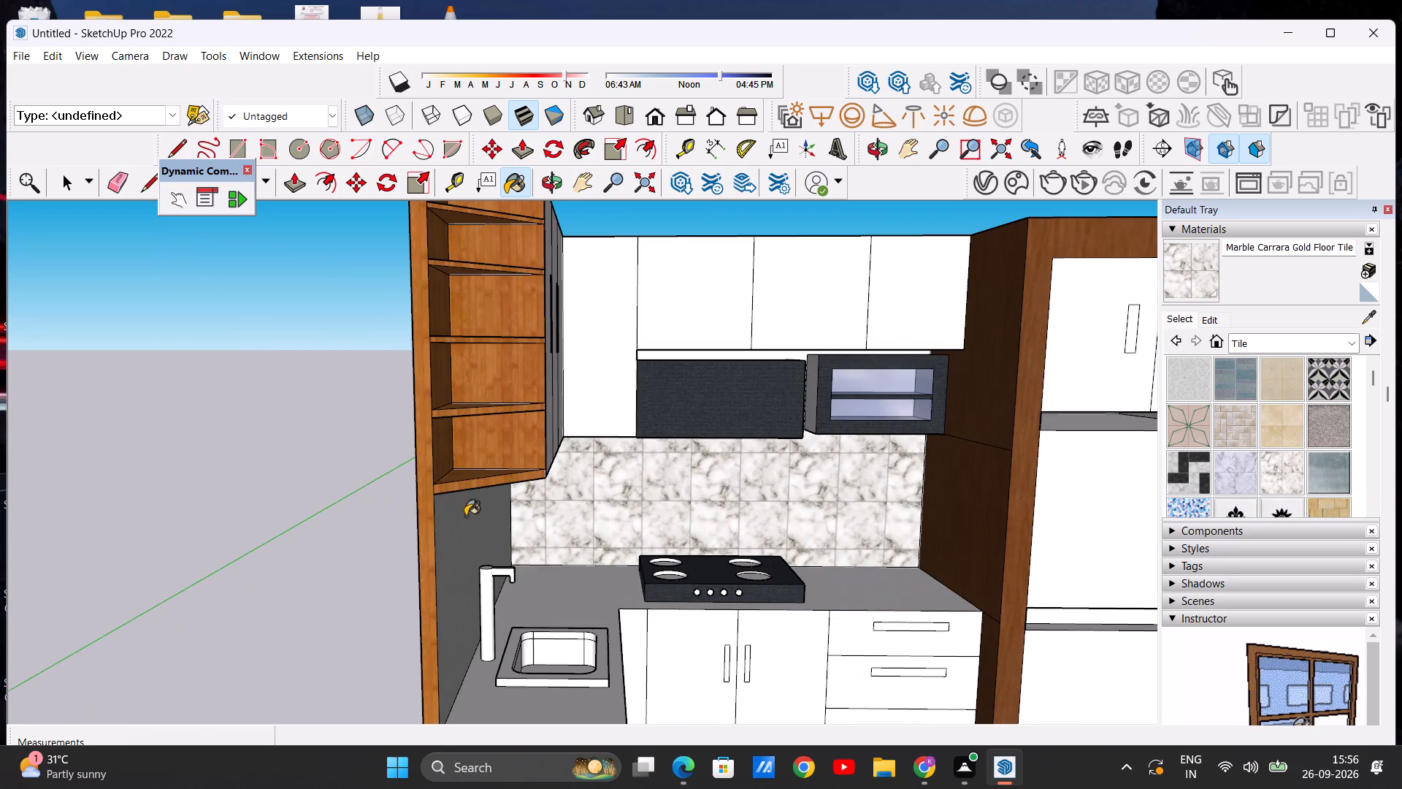
# Paint the backsplash wall above the sink with Marble Carrara Gold Floor Tile.
pyautogui.click(443, 523)
pyautogui.scroll(-6, 497, 554)
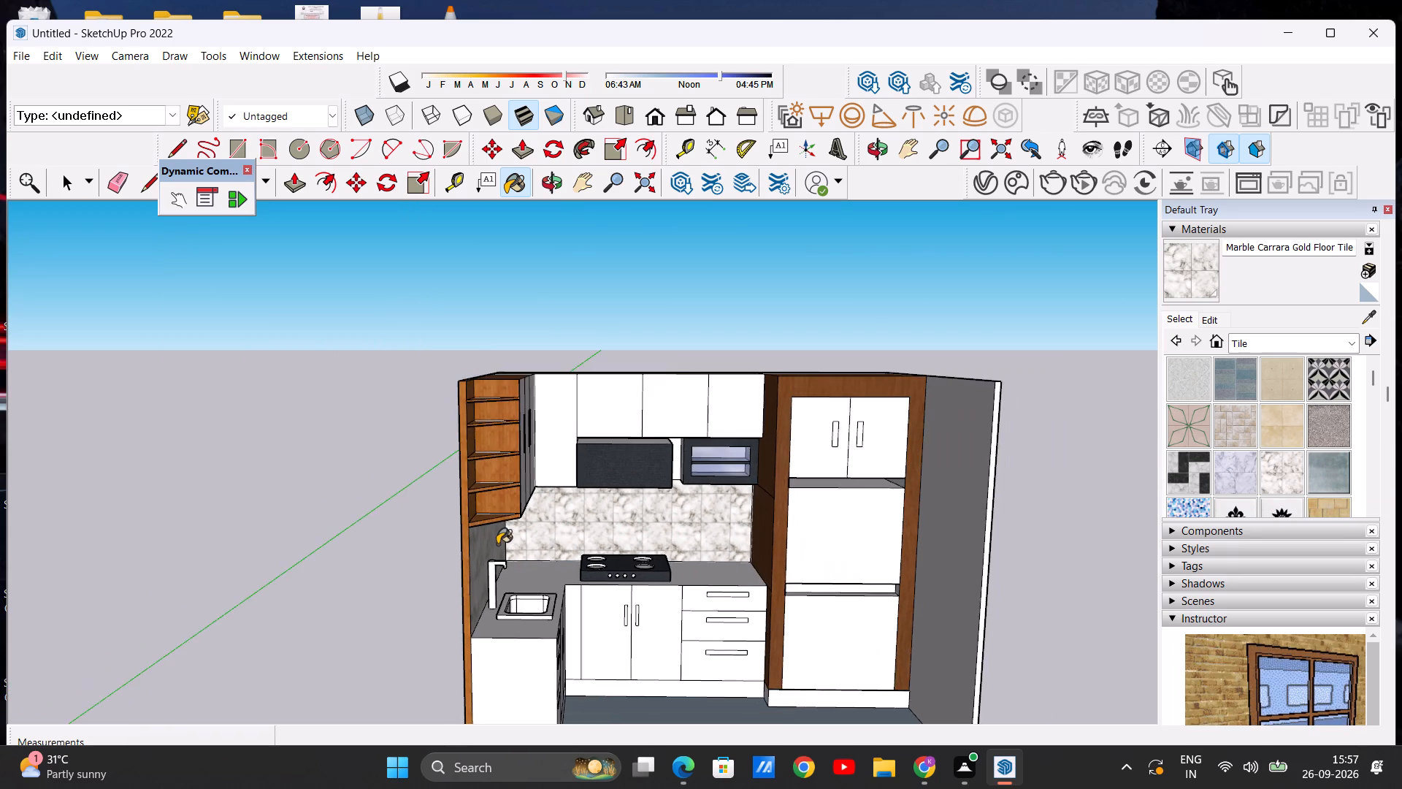
pyautogui.scroll(-2, 497, 544)
pyautogui.scroll(5, 609, 521)
pyautogui.scroll(-2, 621, 495)
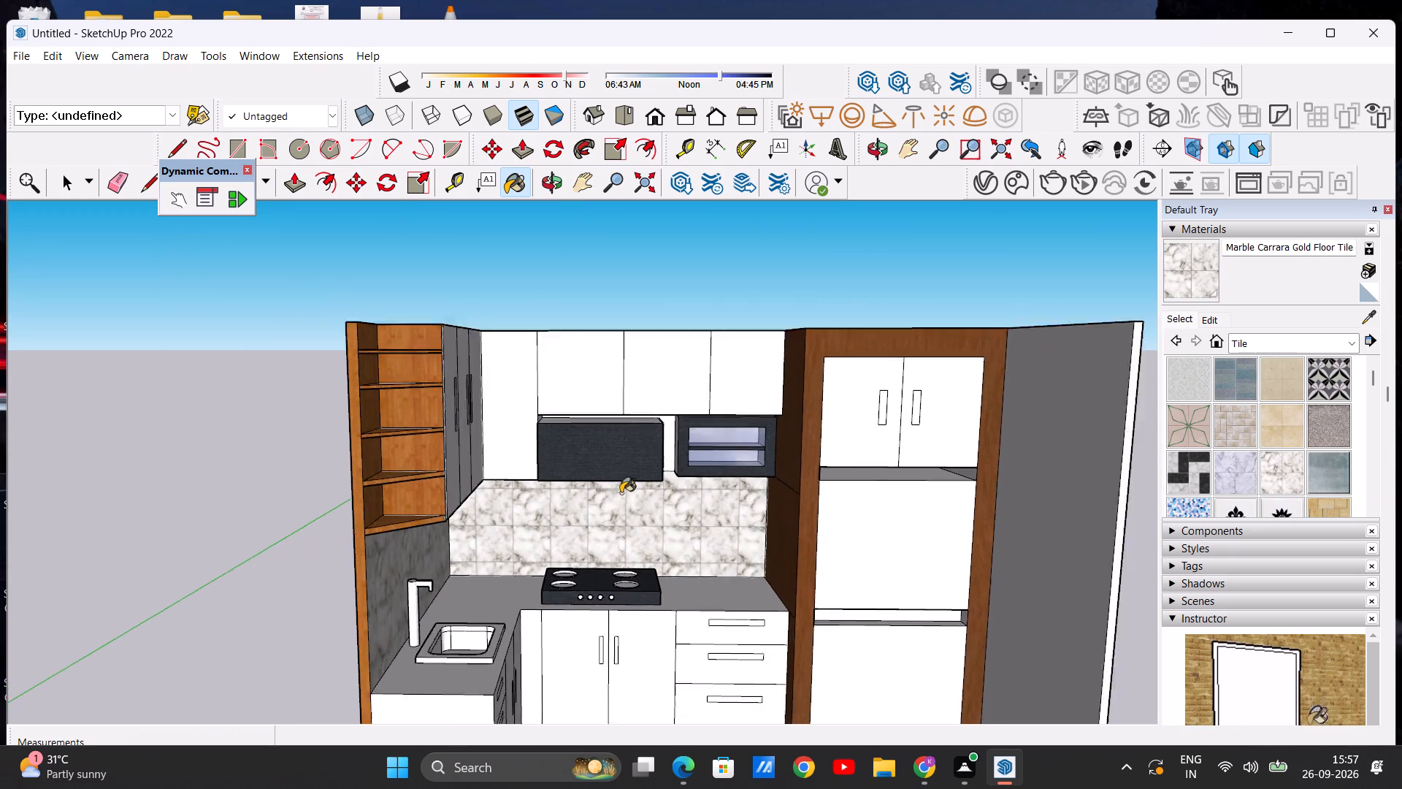
pyautogui.scroll(-2, 621, 493)
pyautogui.moveTo(627, 487); pyautogui.dragTo(415, 534, button='middle')
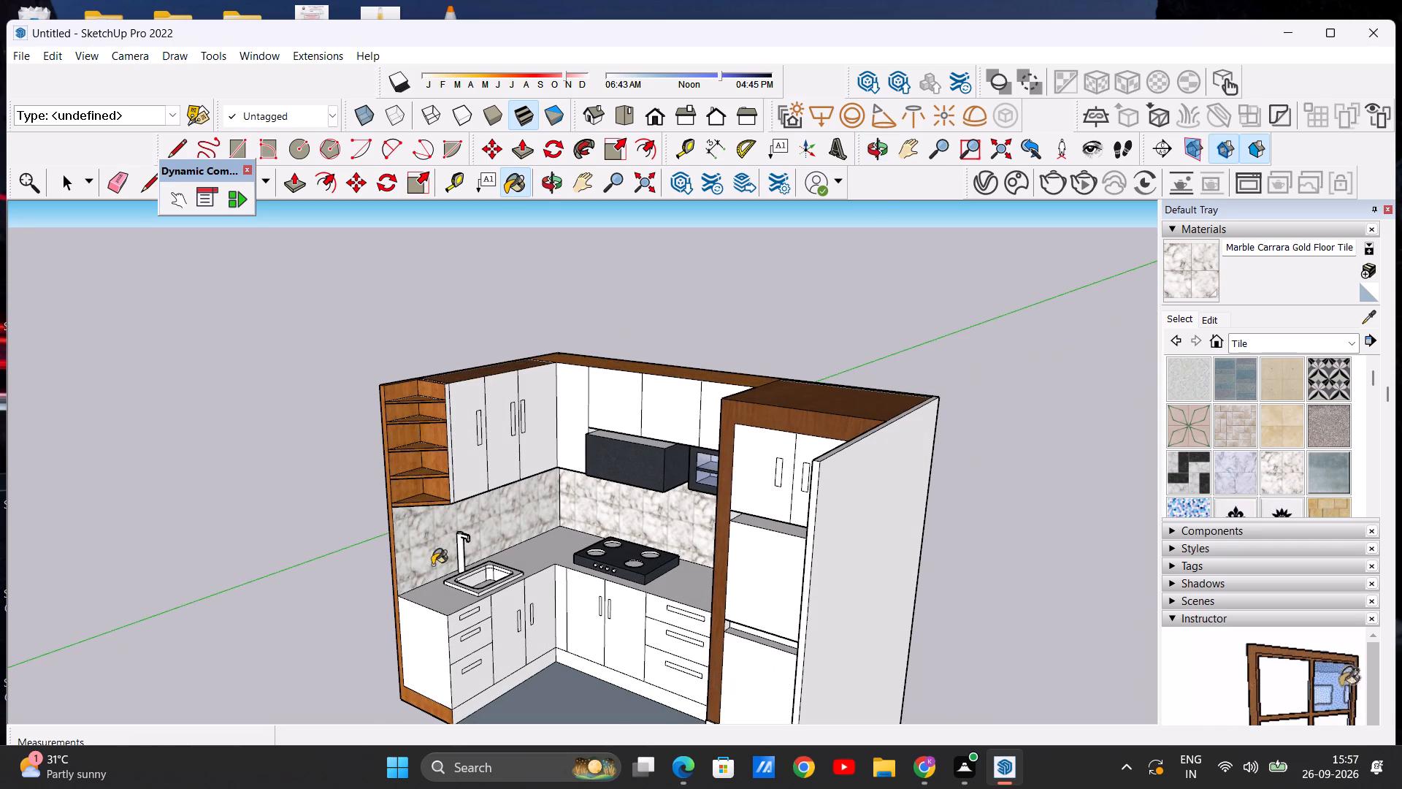
# Paint the L-shaped countertop around the sink and cooktop with Herringbone from the Tile collection.
pyautogui.scroll(6, 440, 576)
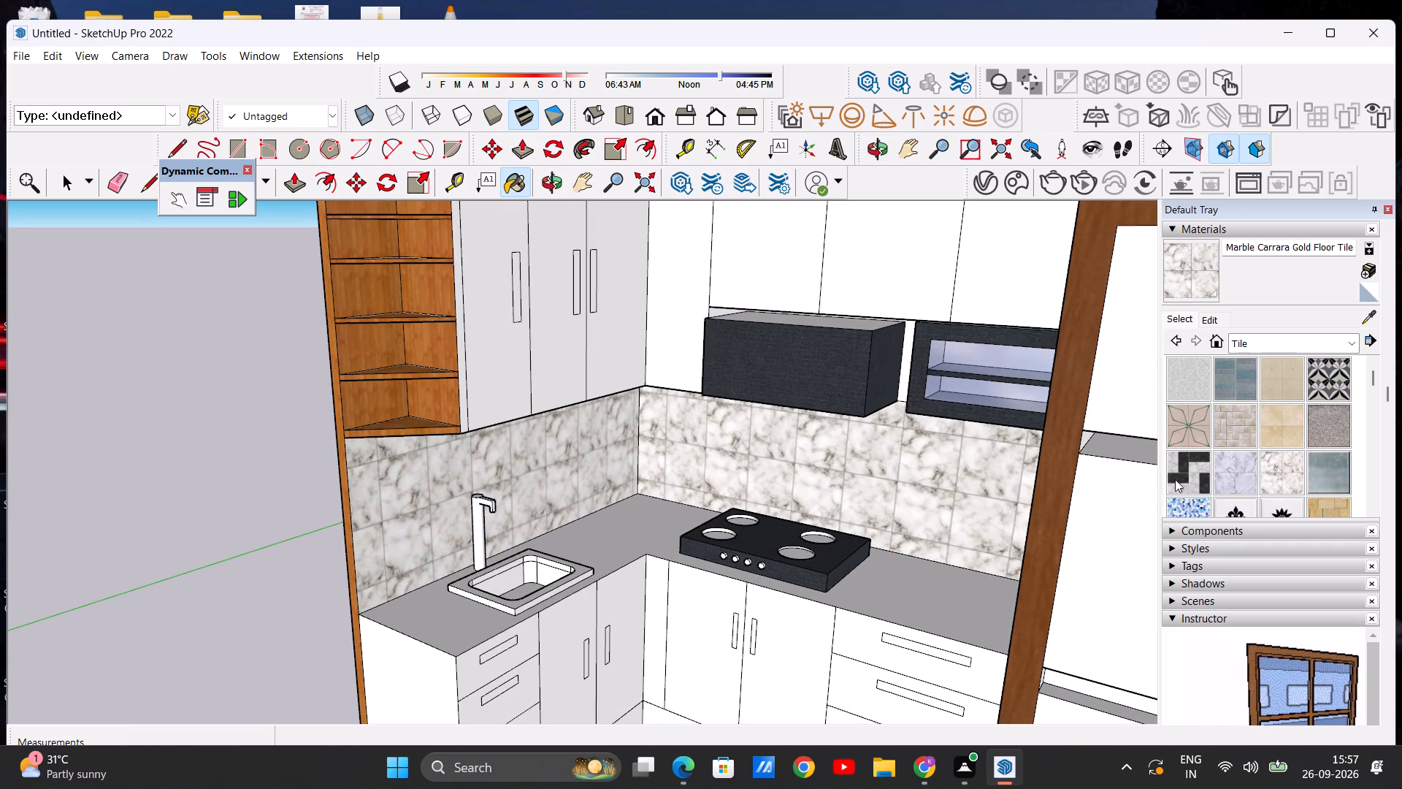
pyautogui.click(1173, 468)
pyautogui.click(624, 544)
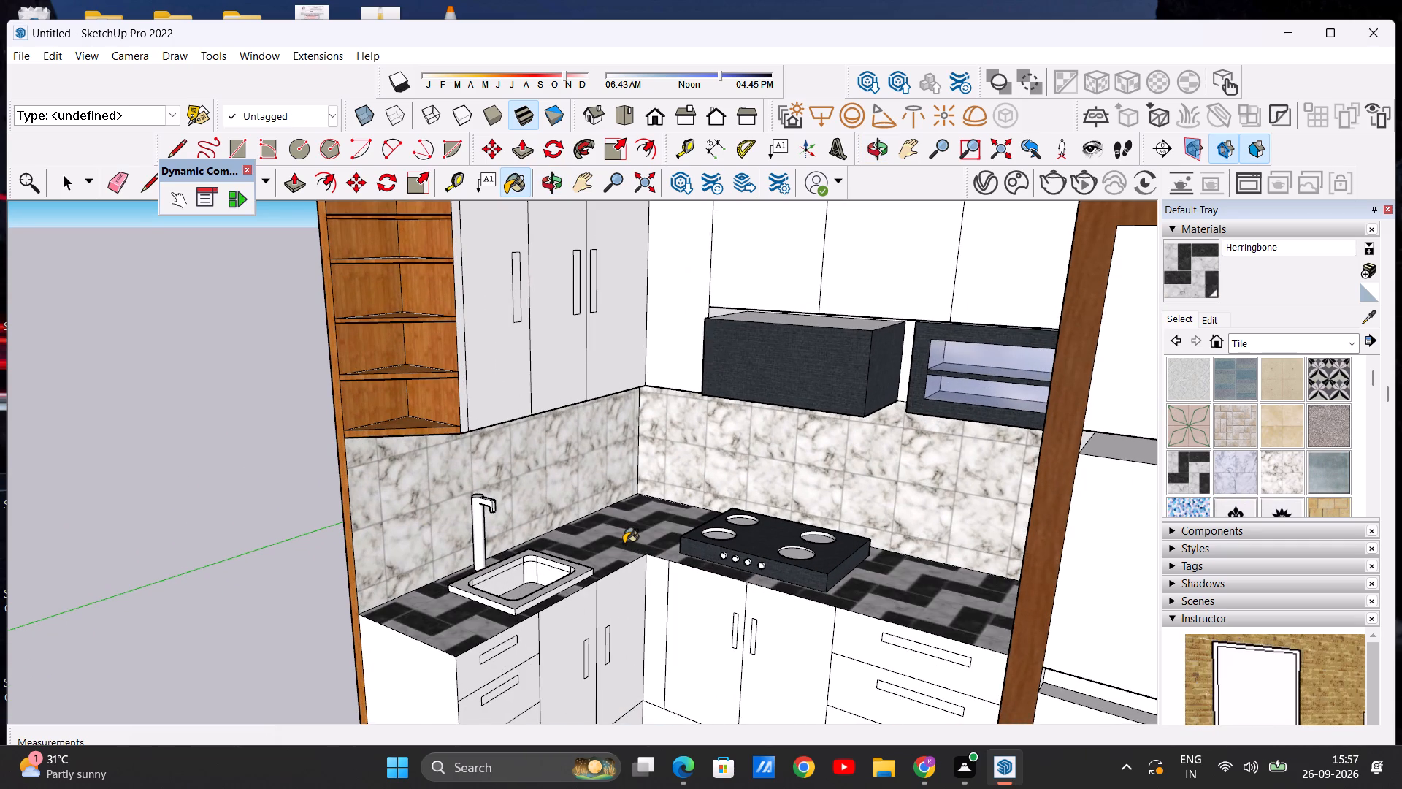
# Paint the three wall cabinet doors above the sink with Terrazzo Tile Accent from the Tile collection.
pyautogui.scroll(-9, 624, 544)
pyautogui.scroll(2, 635, 557)
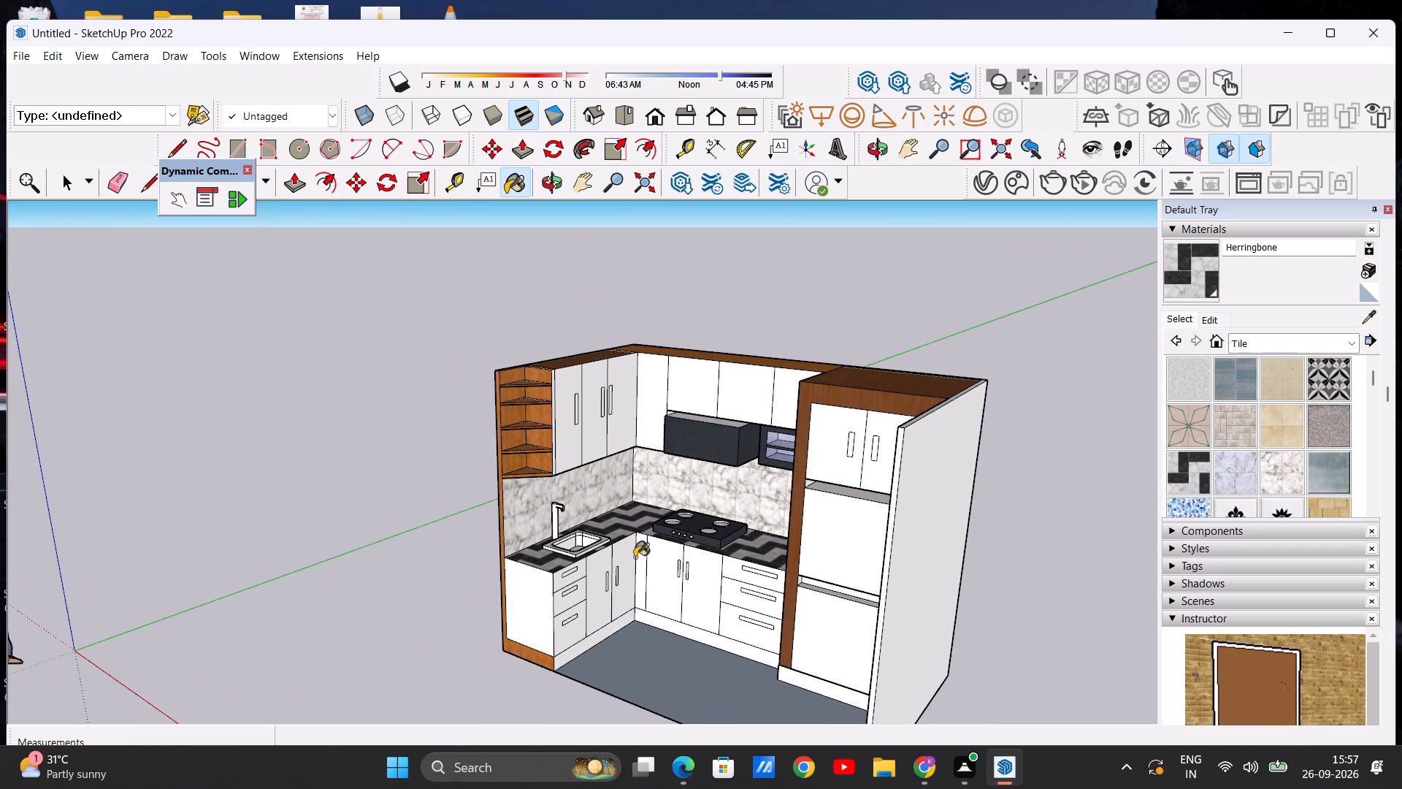
pyautogui.scroll(7, 624, 535)
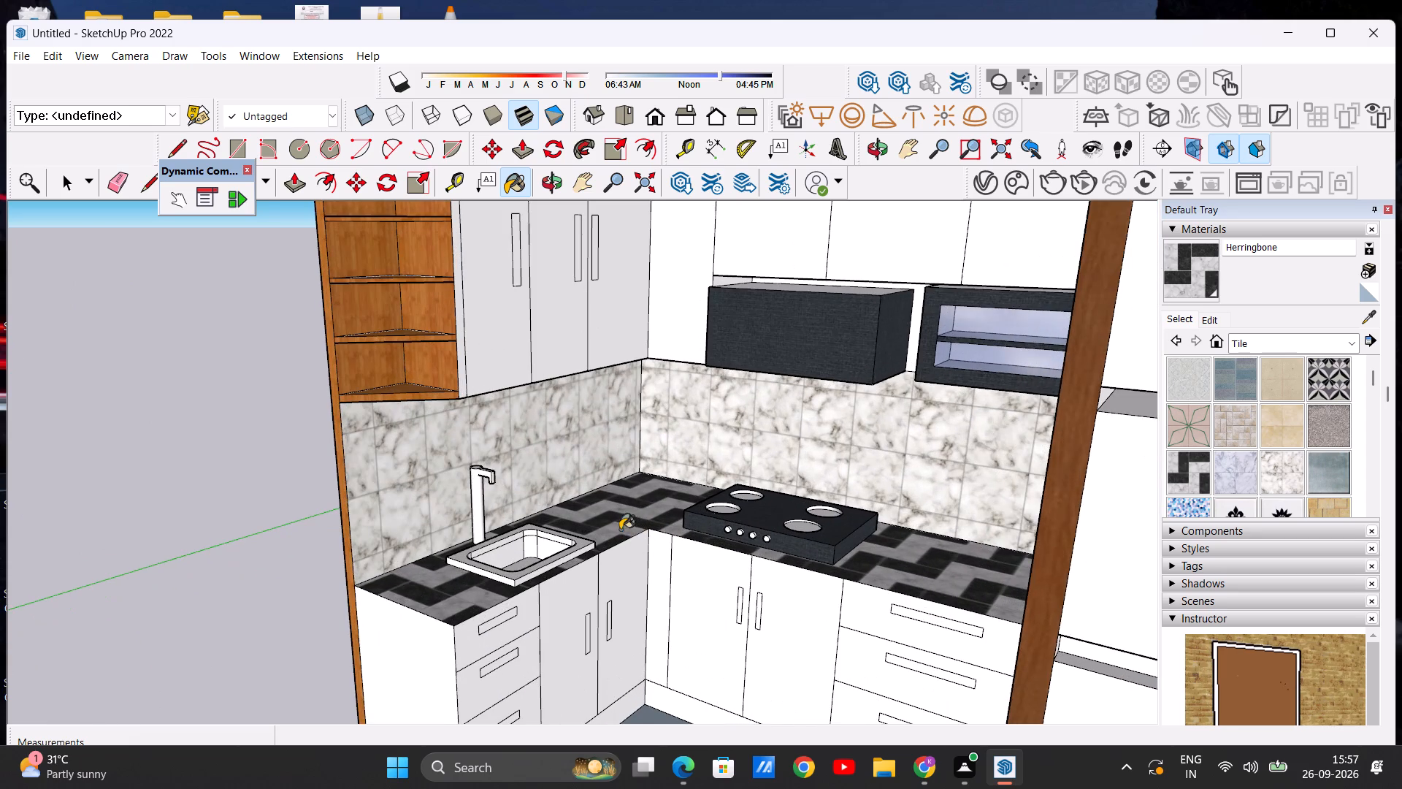
pyautogui.scroll(-8, 620, 530)
pyautogui.scroll(5, 626, 441)
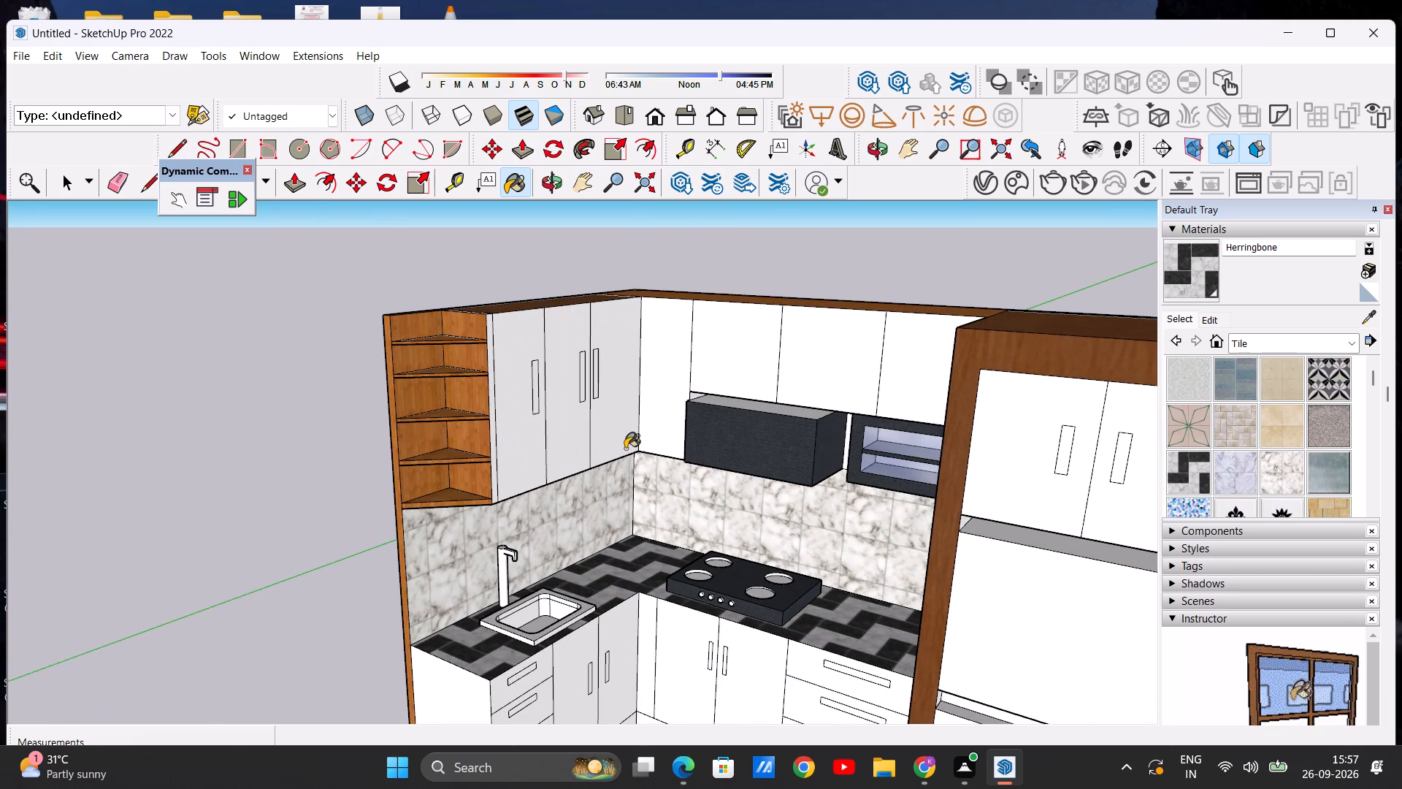
pyautogui.scroll(-3, 624, 454)
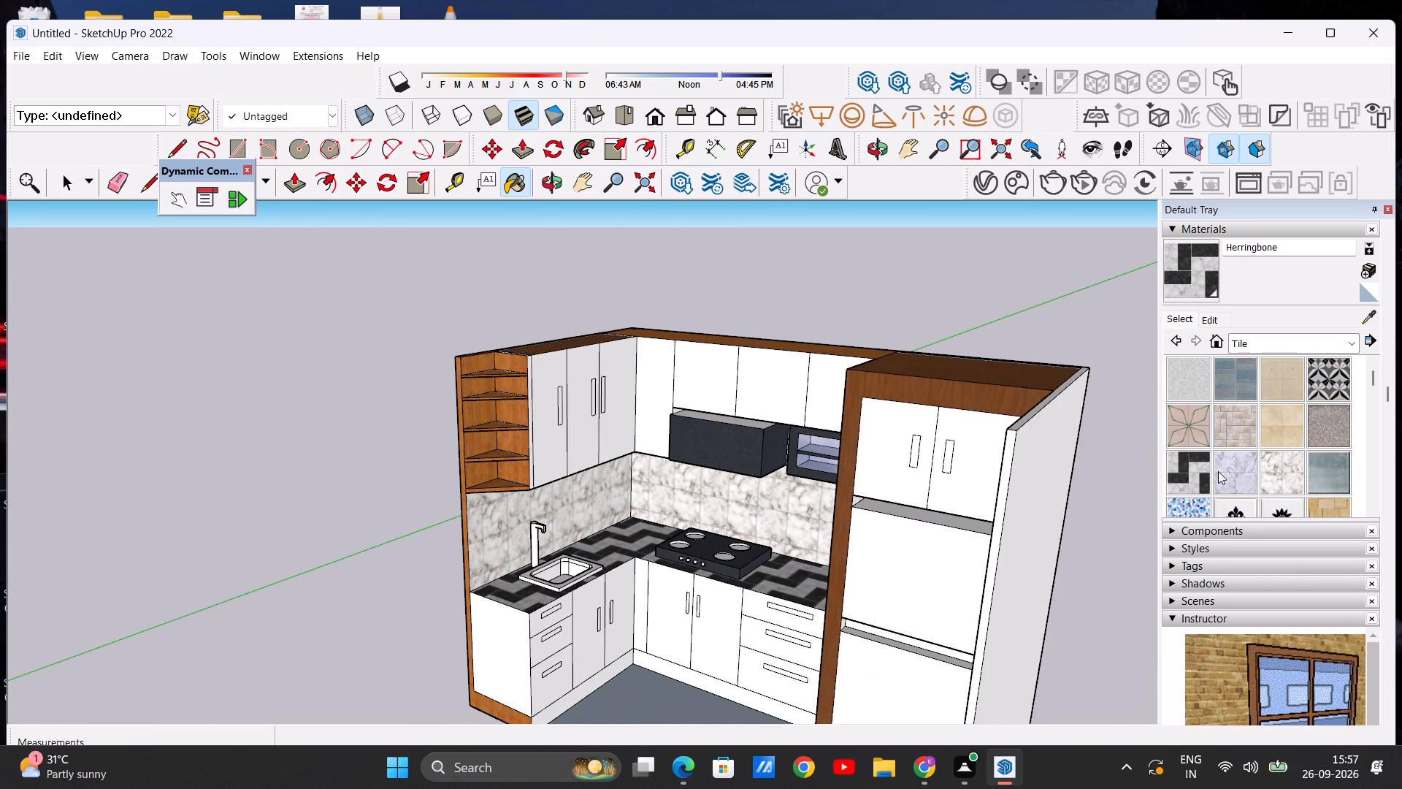
pyautogui.scroll(-1, 1260, 460)
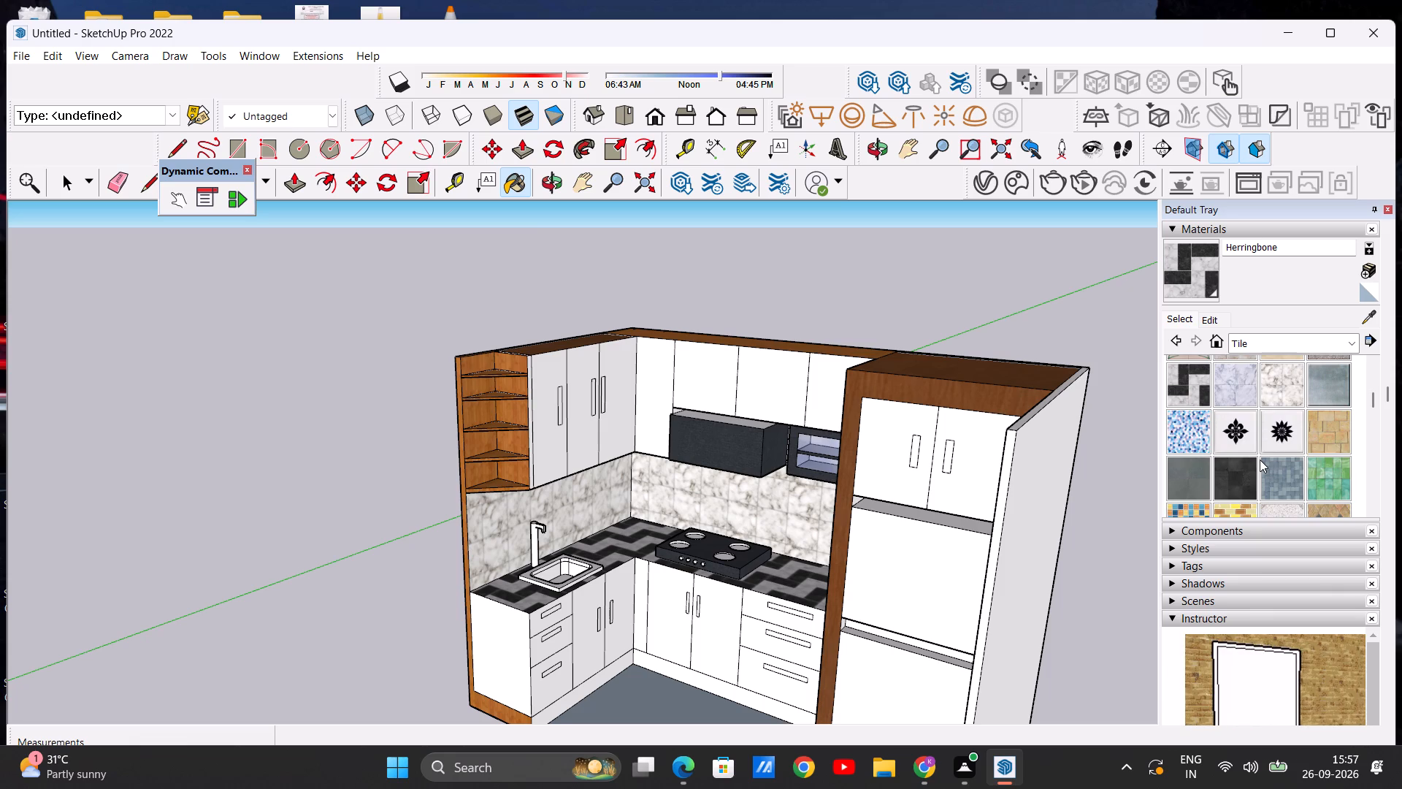
pyautogui.scroll(-1, 1260, 460)
pyautogui.click(1284, 435)
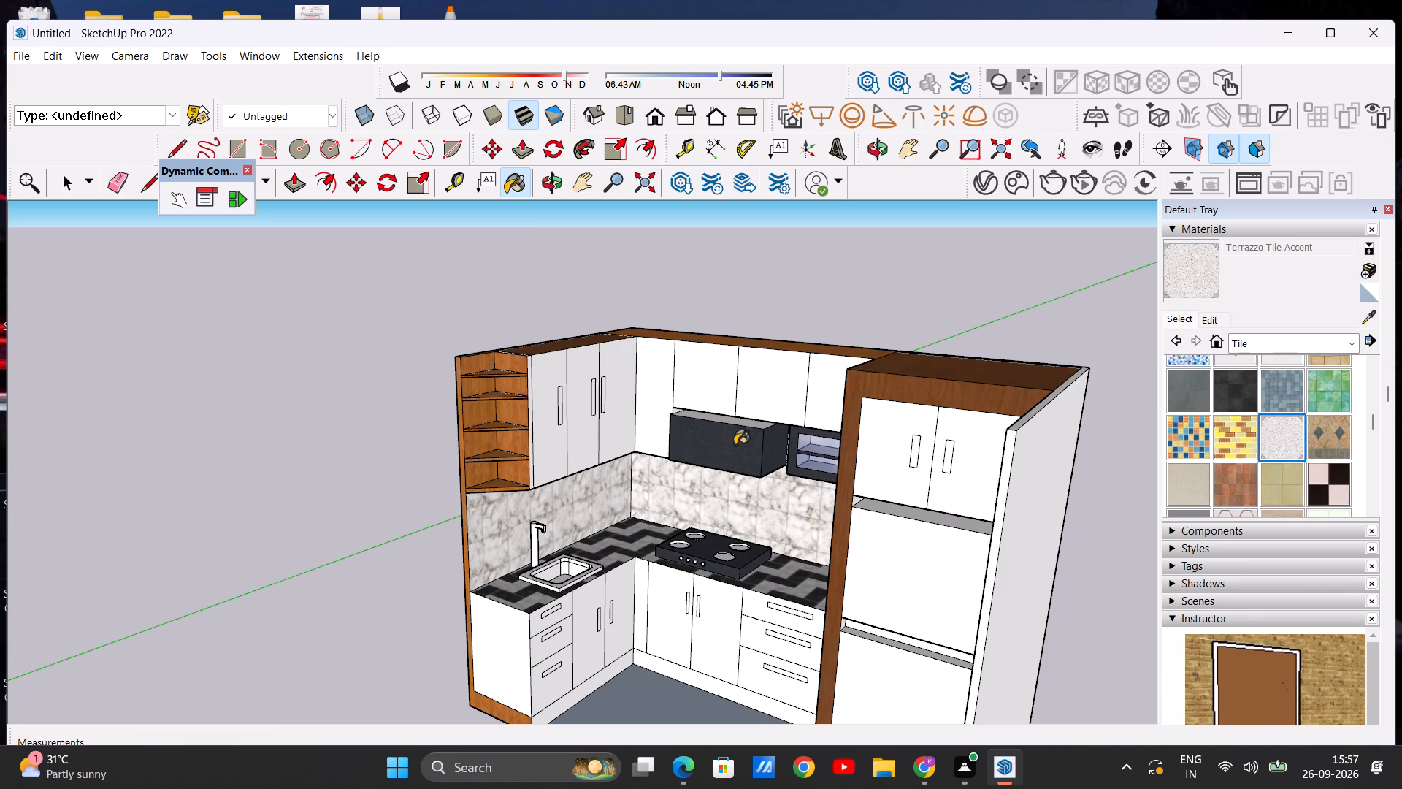
pyautogui.scroll(5, 494, 445)
pyautogui.click(581, 450)
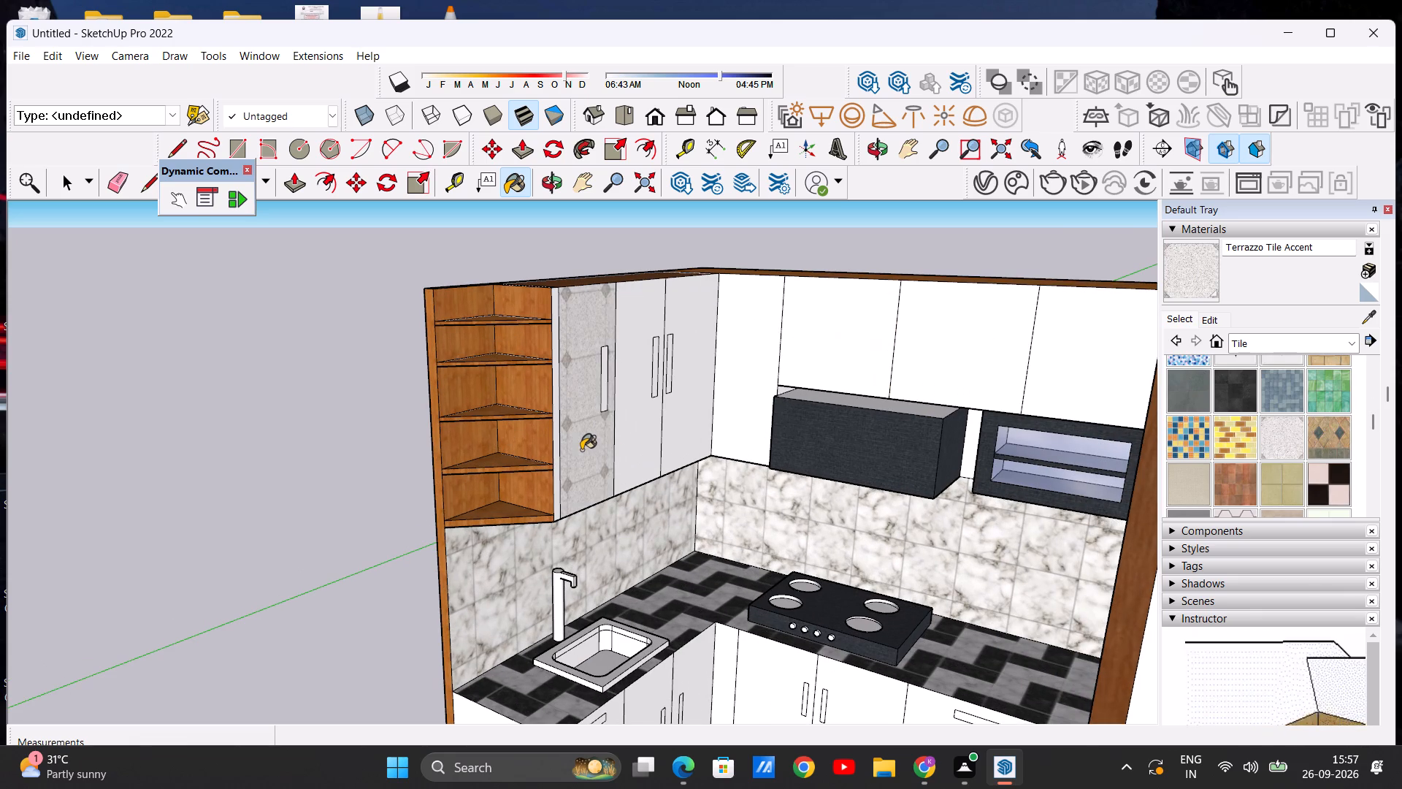
pyautogui.click(554, 459)
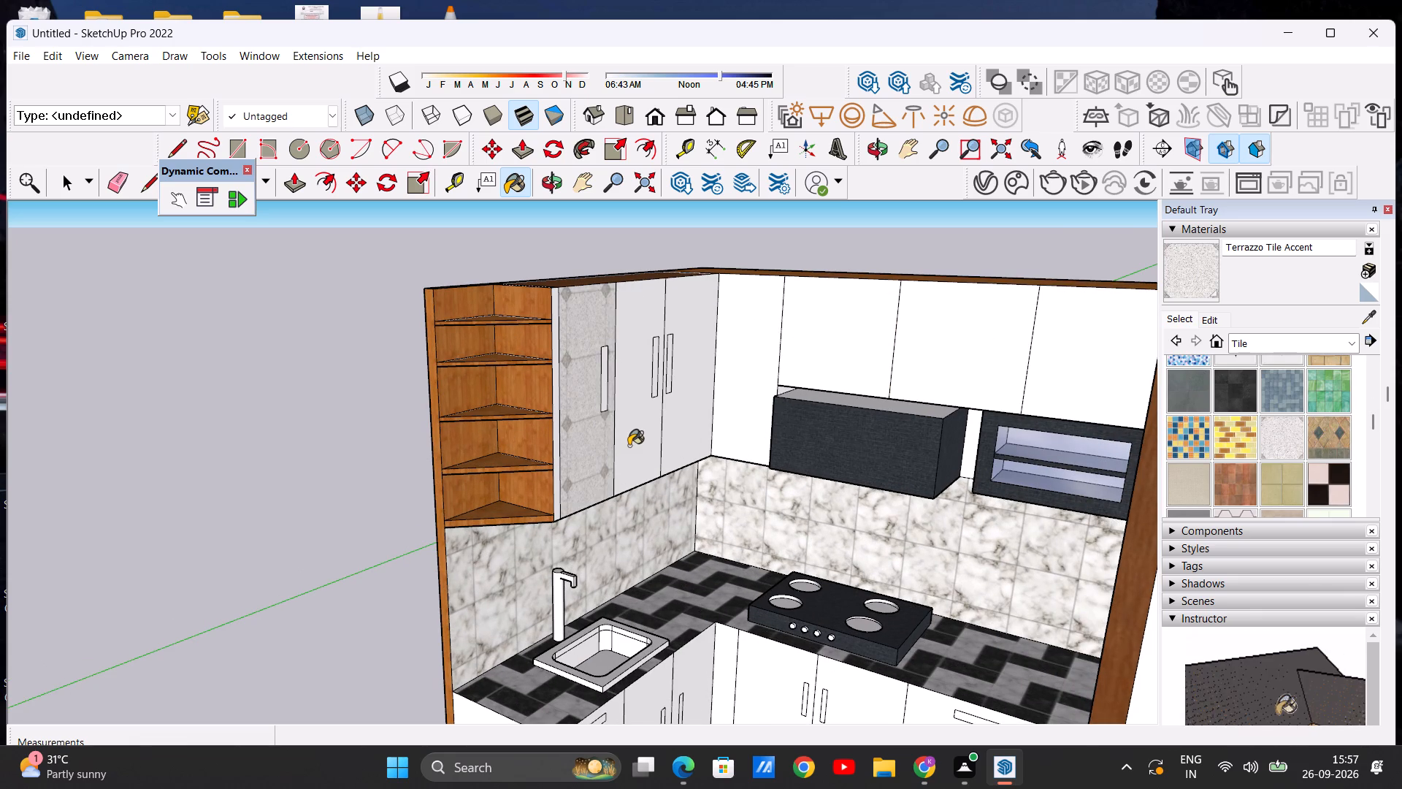
pyautogui.click(629, 444)
pyautogui.click(683, 432)
# Paint the corner panel and the three wall cabinet doors above the chimney hood and microwave with Terrazzo Tile Accent.
pyautogui.scroll(7, 632, 431)
pyautogui.scroll(-14, 562, 434)
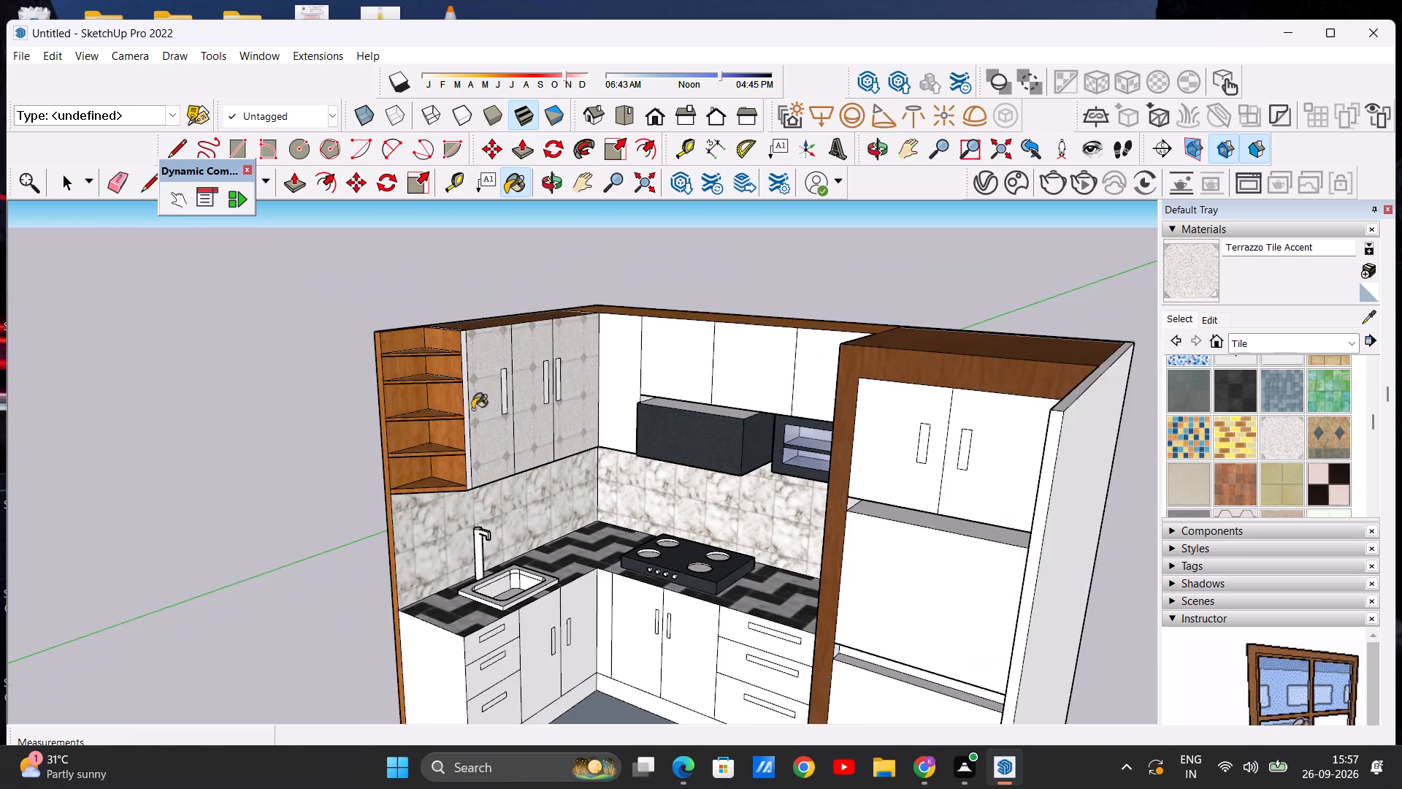
pyautogui.scroll(6, 688, 317)
pyautogui.click(545, 367)
pyautogui.click(617, 374)
pyautogui.click(734, 395)
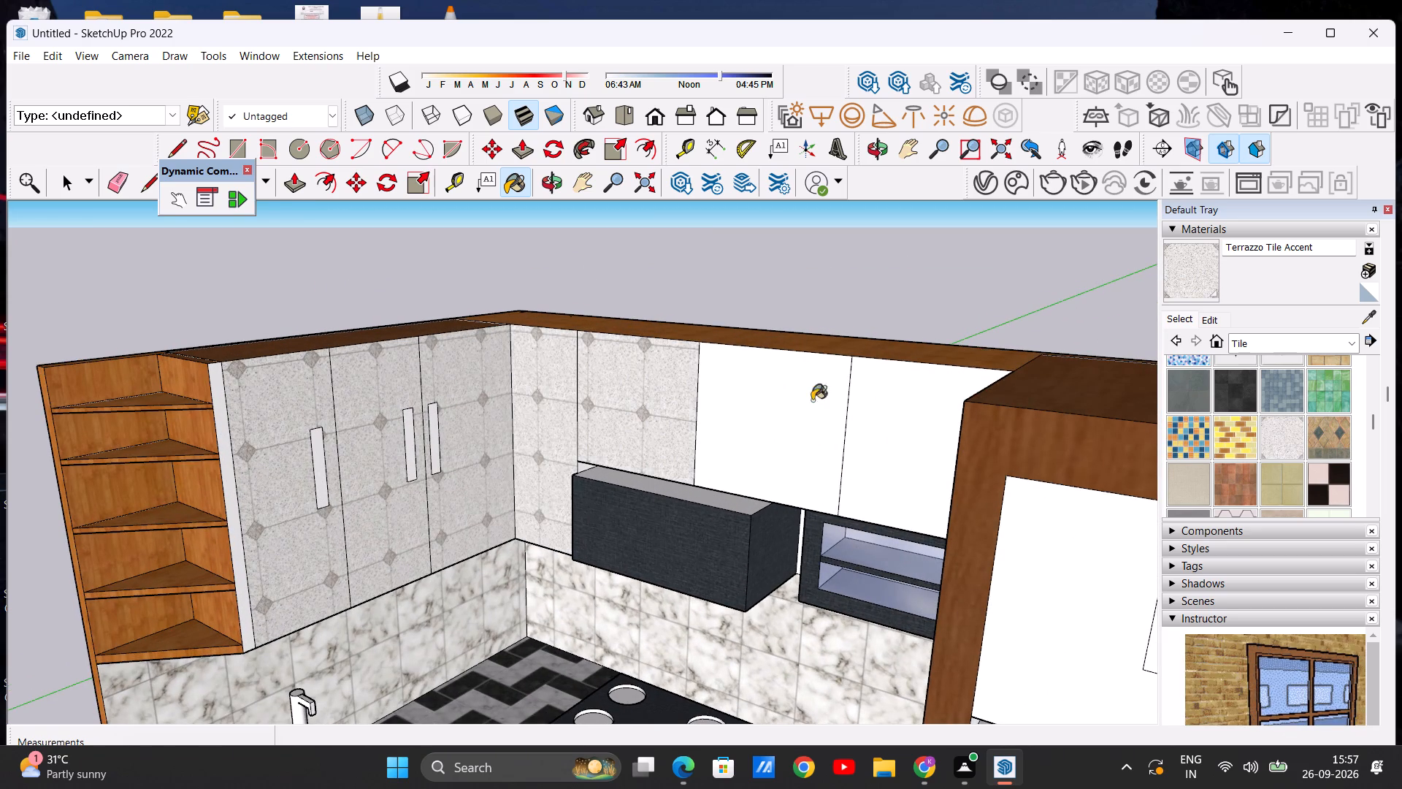
pyautogui.click(892, 413)
# Paint the narrow white edge between the open corner shelves and the wall cabinet doors with Terrazzo Tile Accent.
pyautogui.scroll(-12, 824, 389)
pyautogui.moveTo(744, 472); pyautogui.dragTo(440, 440, button='middle')
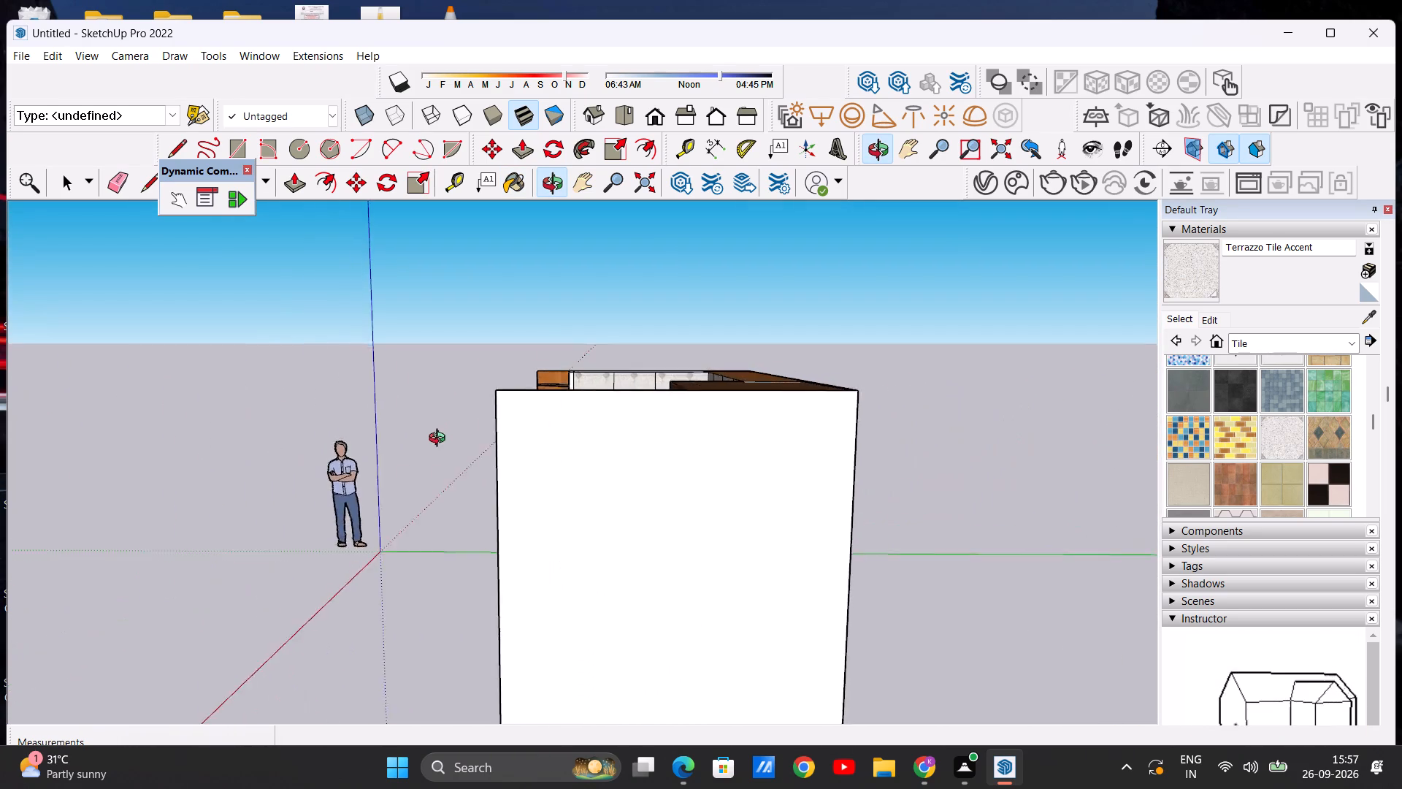
pyautogui.moveTo(440, 440); pyautogui.dragTo(643, 443, button='middle')
pyautogui.scroll(13, 621, 422)
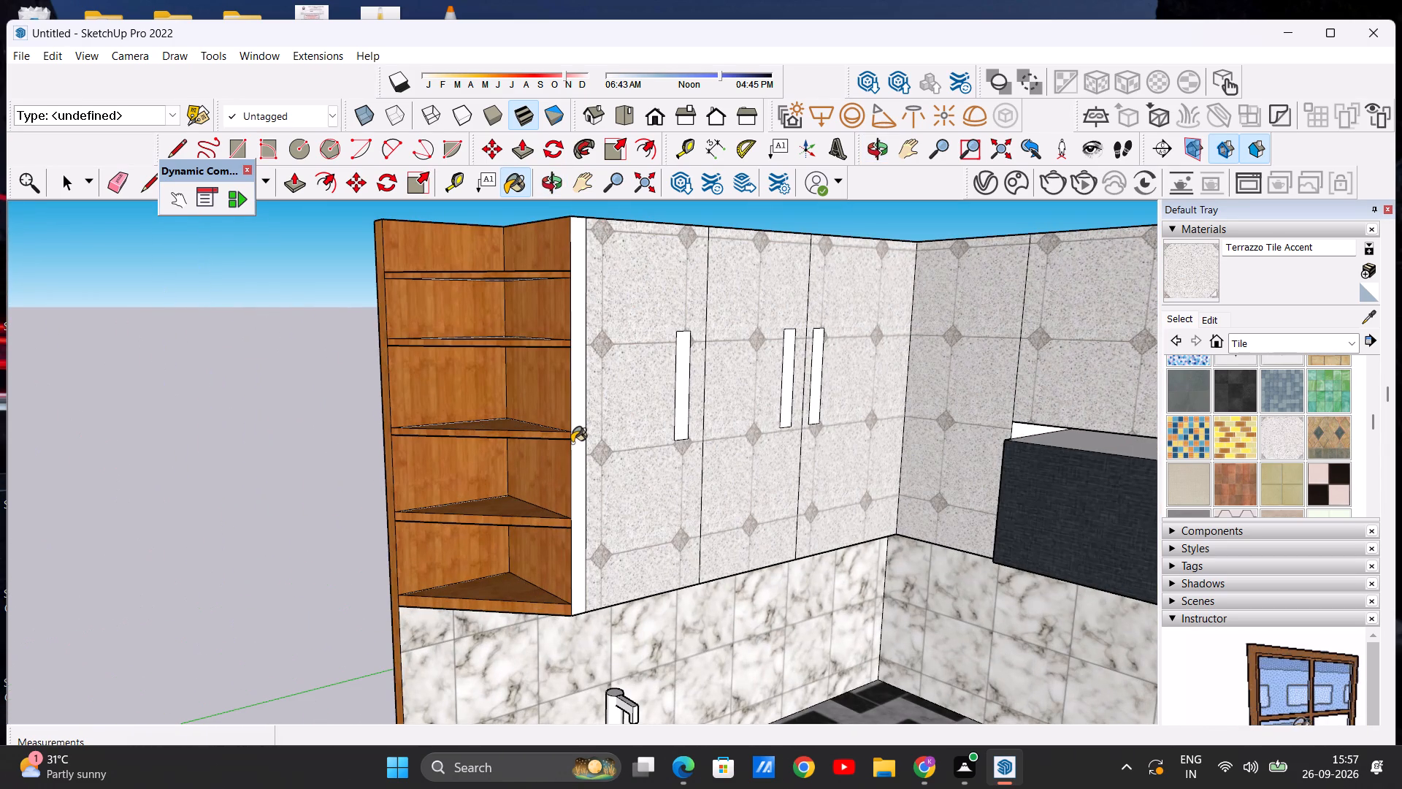
pyautogui.click(578, 422)
# Examine the tiled wall cabinets from below, including their underside above the sink, and the kitchen as a whole.
pyautogui.scroll(-2, 667, 419)
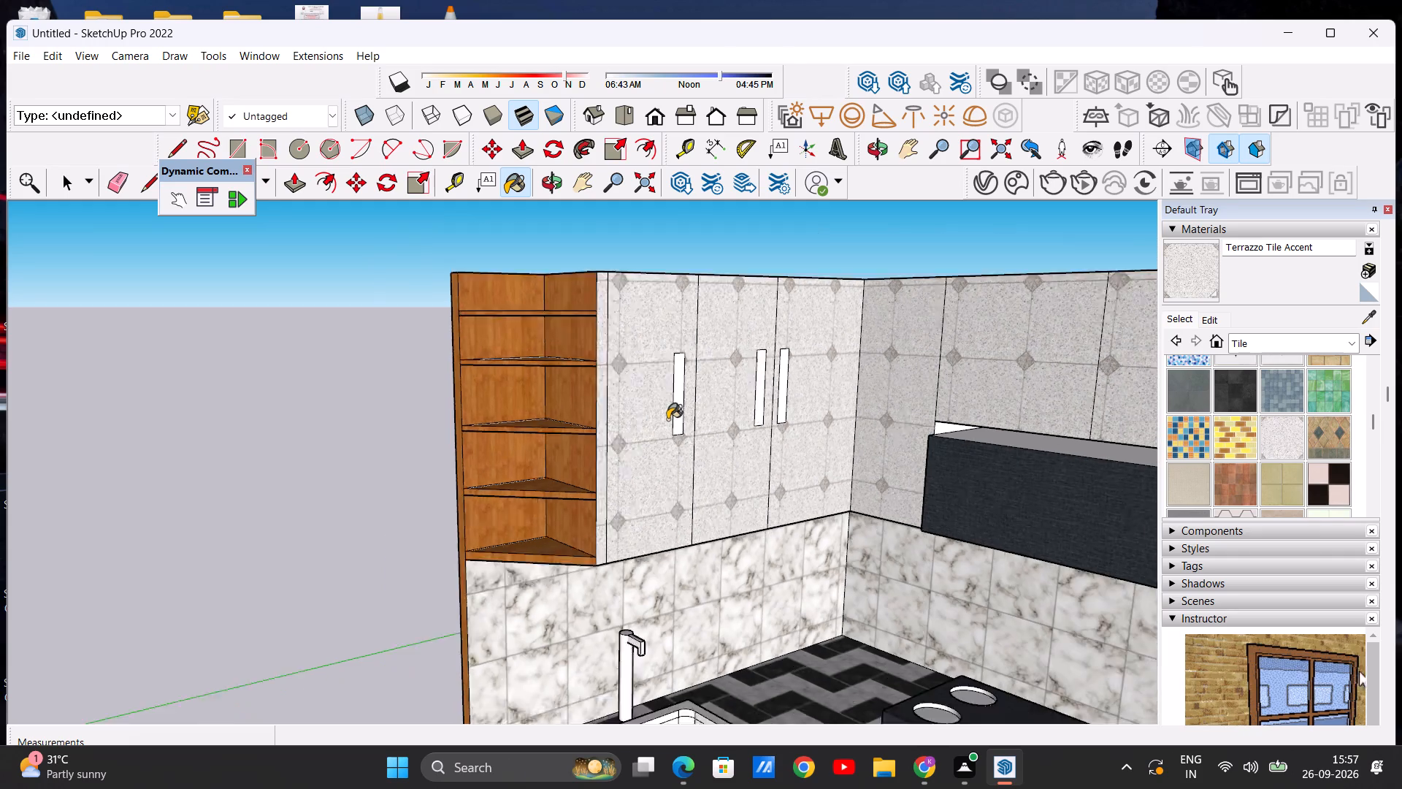
pyautogui.scroll(-12, 667, 419)
pyautogui.moveTo(705, 506); pyautogui.dragTo(694, 418, button='middle')
pyautogui.scroll(2, 675, 474)
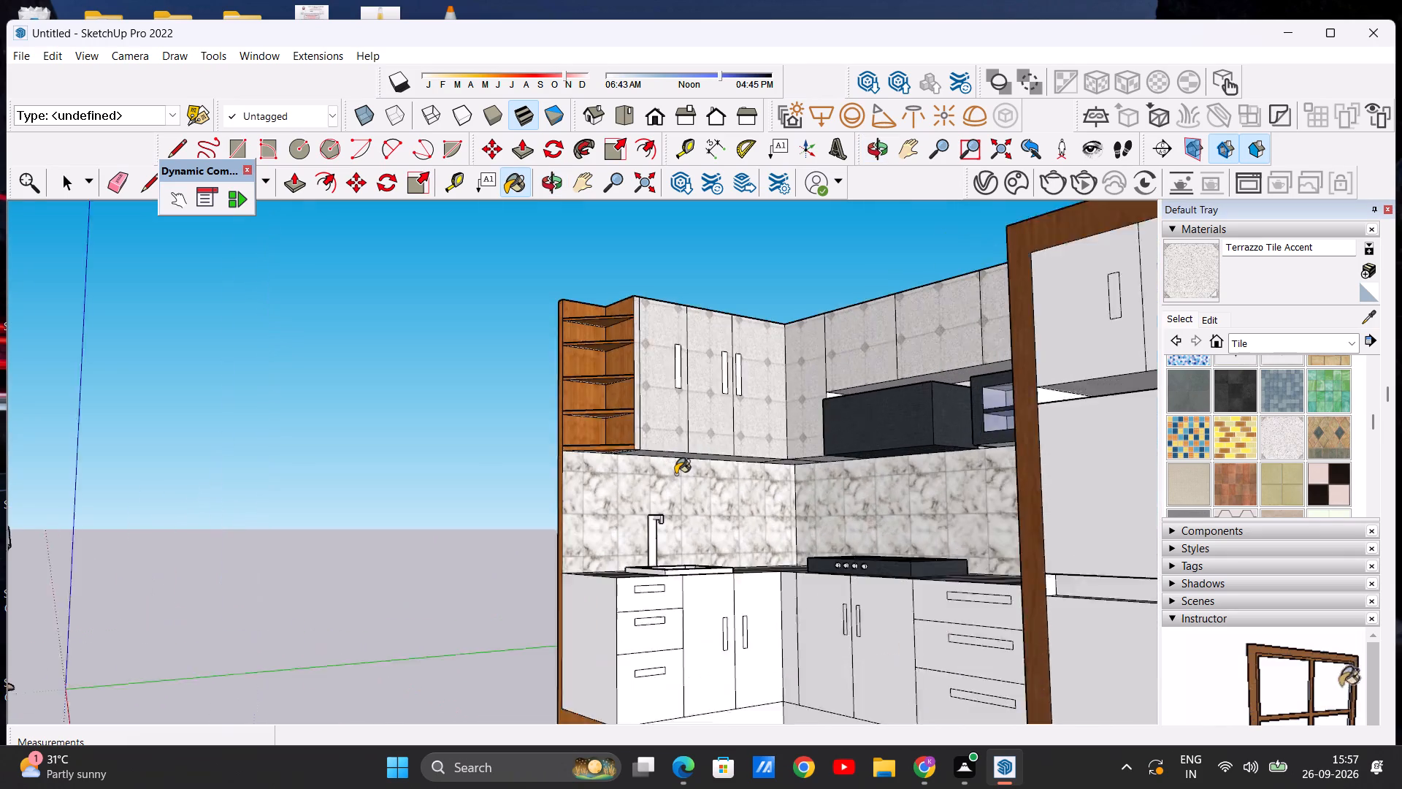
pyautogui.scroll(9, 675, 474)
pyautogui.scroll(-18, 675, 471)
pyautogui.scroll(1, 685, 464)
pyautogui.moveTo(693, 477); pyautogui.dragTo(743, 565, button='middle')
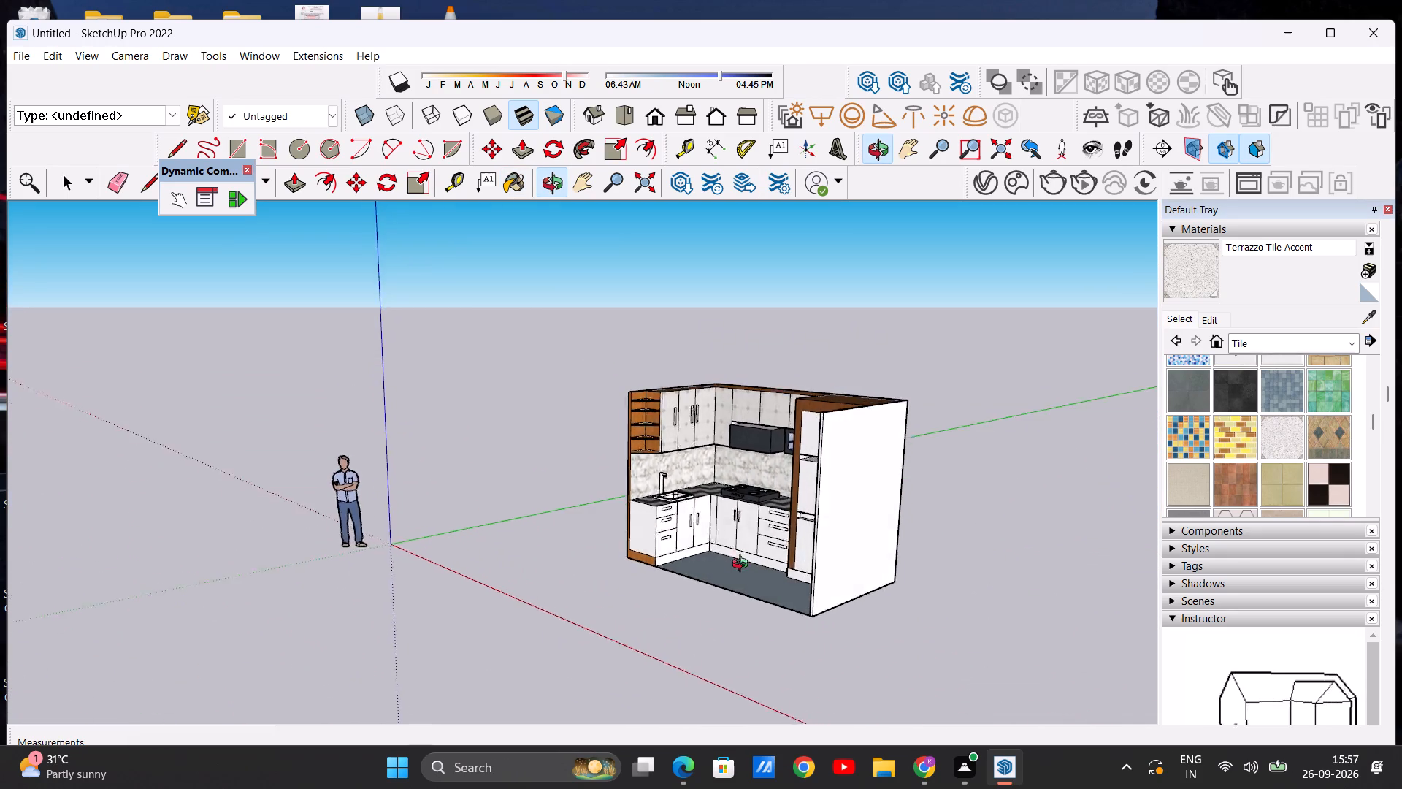
pyautogui.moveTo(743, 565); pyautogui.dragTo(818, 566, button='middle')
# Paint the sink-side base cabinets with Terrazzo Tile Accent, covering the end panel, three drawer fronts and two doors.
pyautogui.scroll(7, 718, 522)
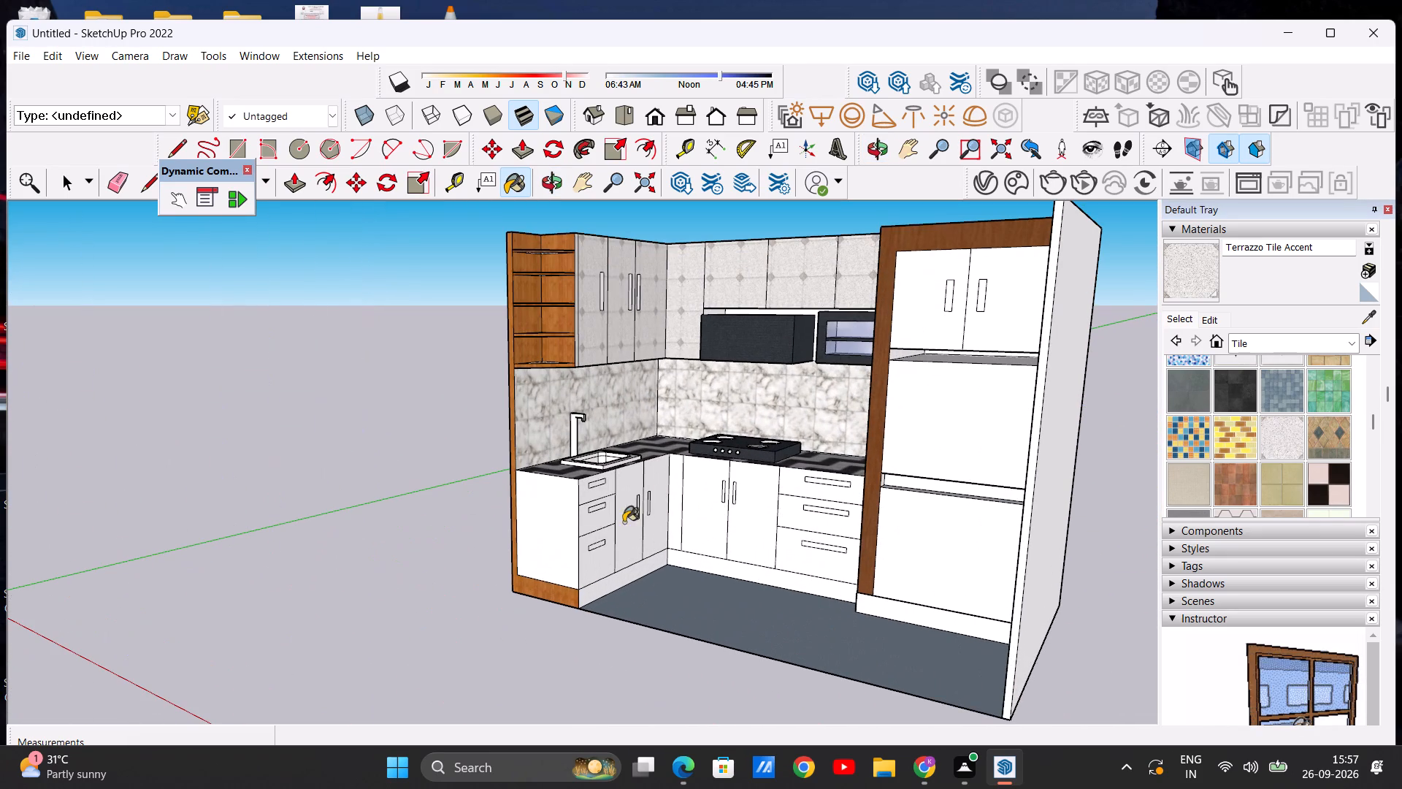
pyautogui.click(553, 532)
pyautogui.scroll(7, 664, 526)
pyautogui.click(452, 448)
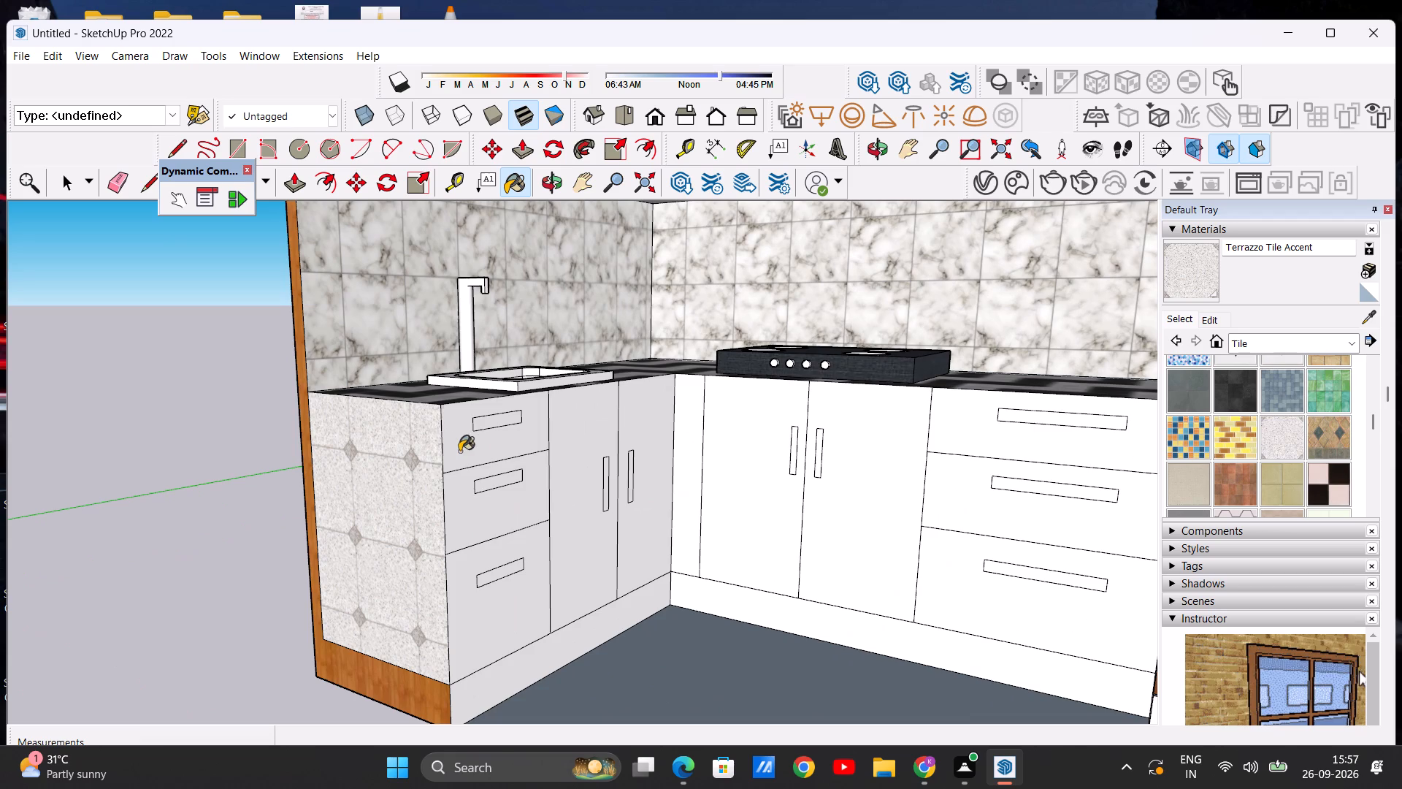
pyautogui.click(469, 493)
pyautogui.click(460, 584)
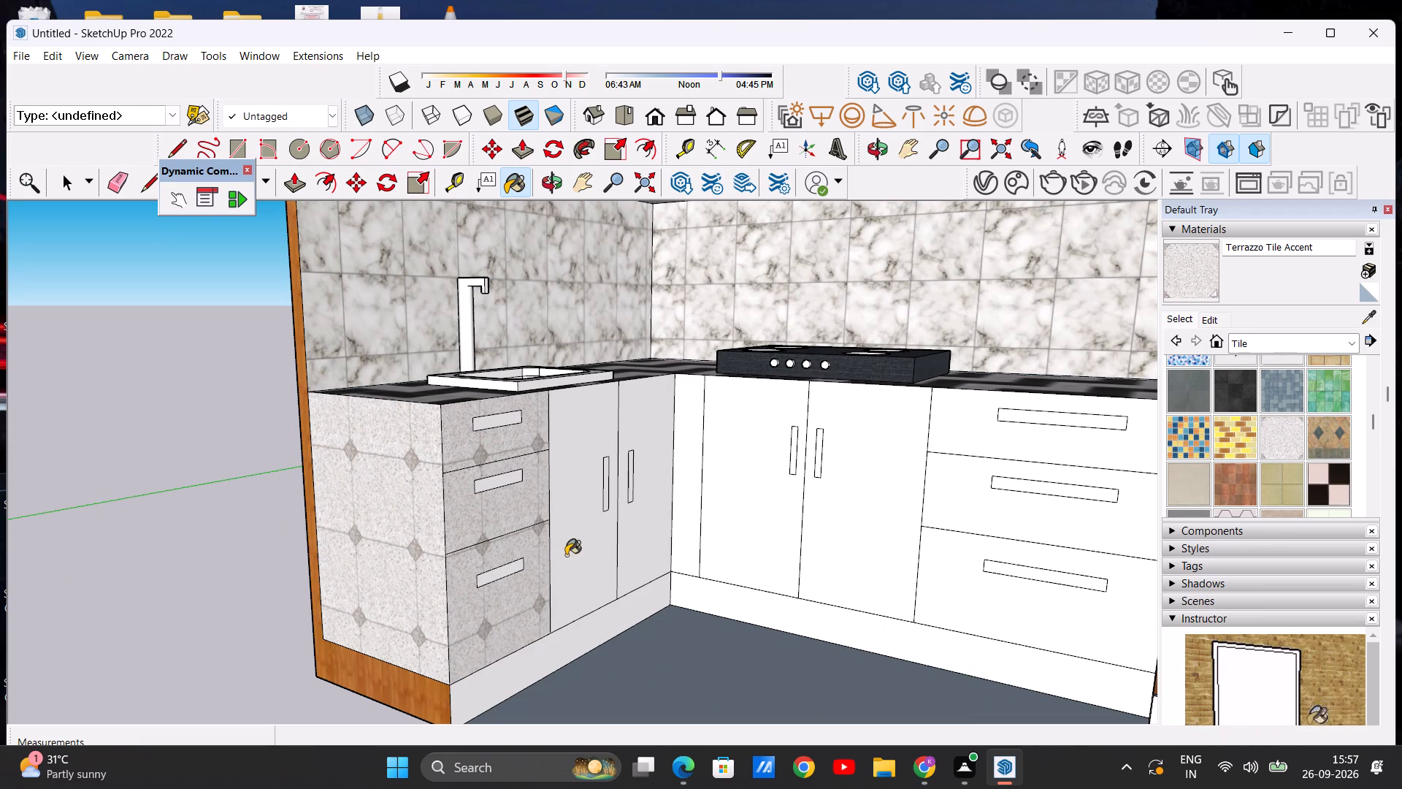
pyautogui.click(574, 560)
pyautogui.click(633, 544)
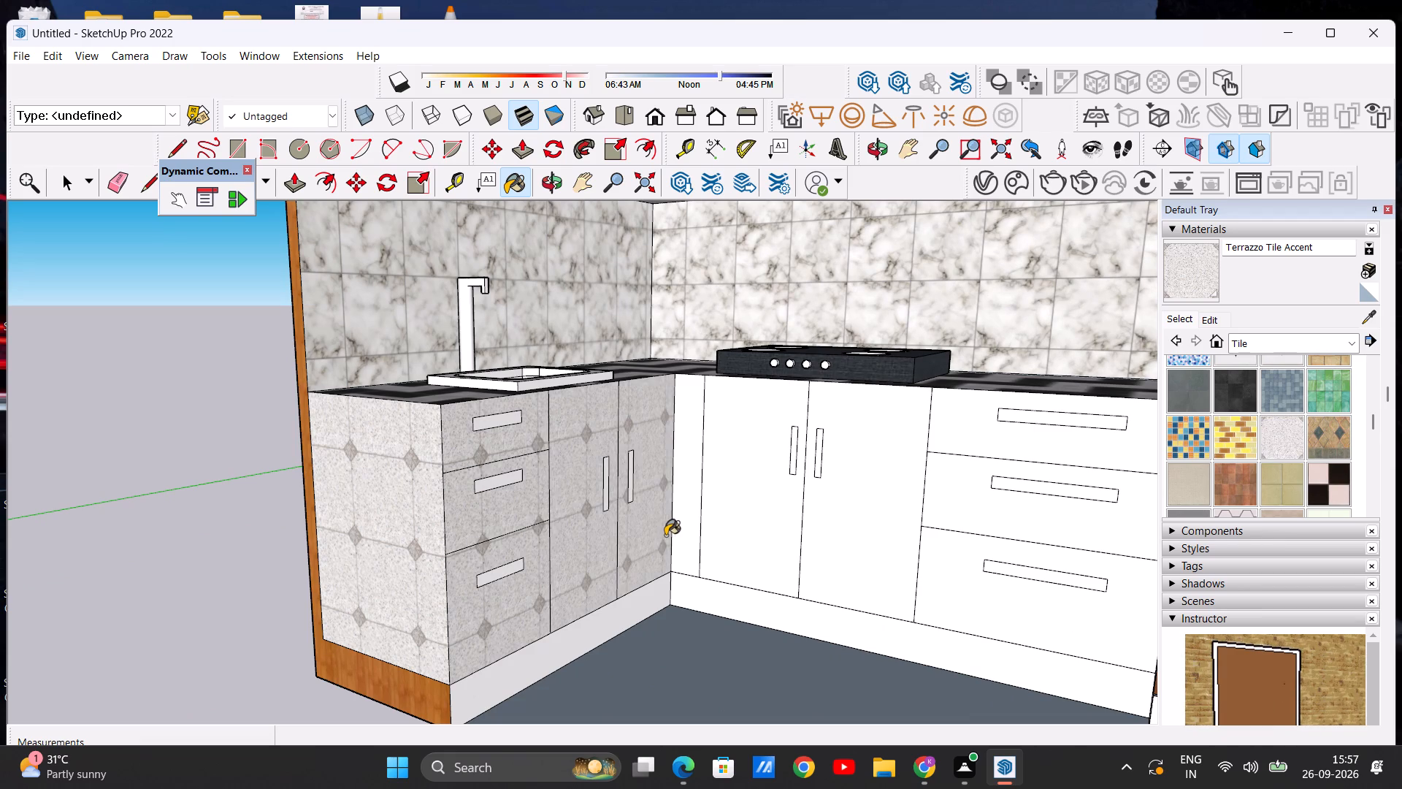
# Paint the base cabinets under the cooktop with Terrazzo Tile Accent, covering the corner filler, two doors and three drawer fronts.
pyautogui.click(665, 535)
pyautogui.click(689, 537)
pyautogui.click(729, 538)
pyautogui.click(842, 547)
pyautogui.scroll(-6, 652, 519)
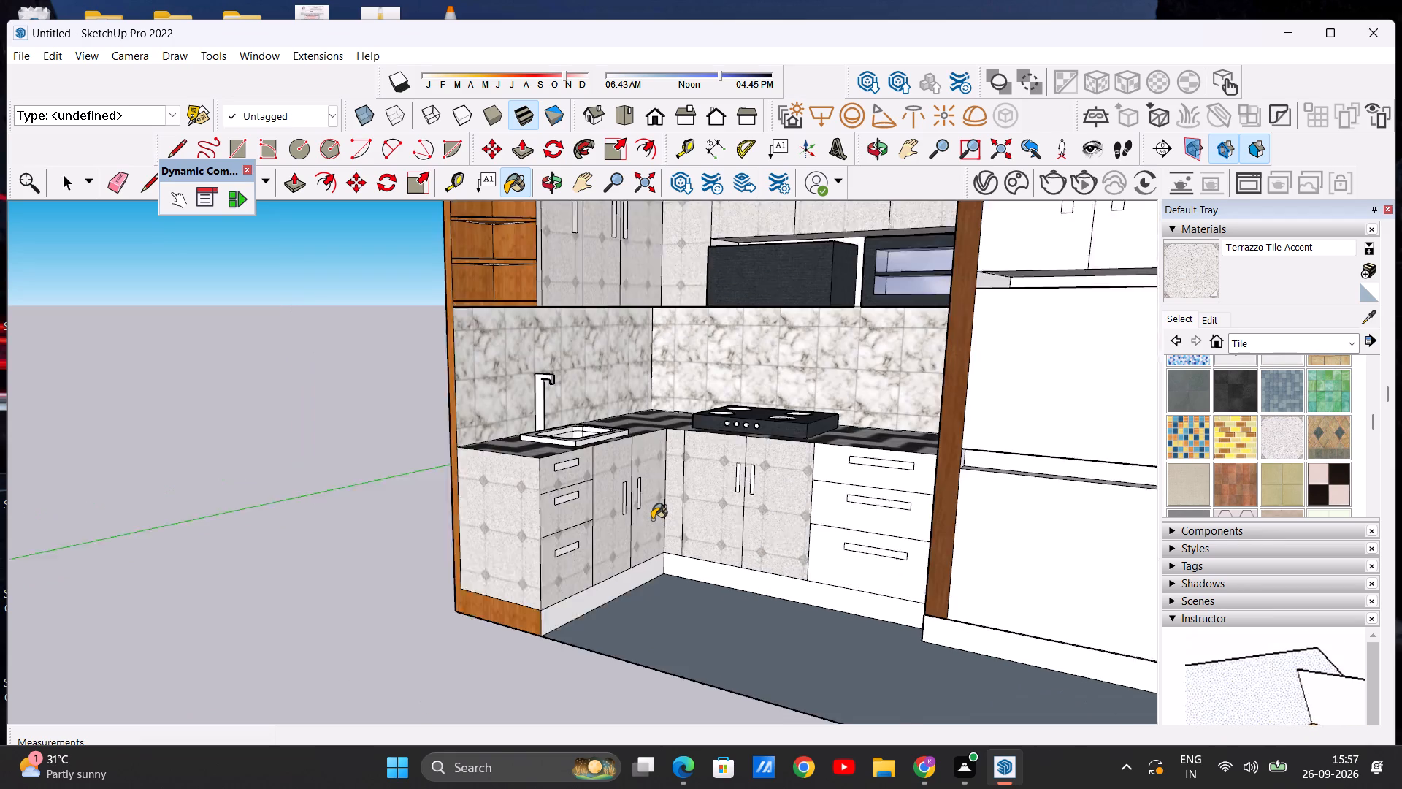
pyautogui.moveTo(651, 520); pyautogui.dragTo(743, 535, button='middle')
pyautogui.scroll(6, 780, 510)
pyautogui.click(806, 551)
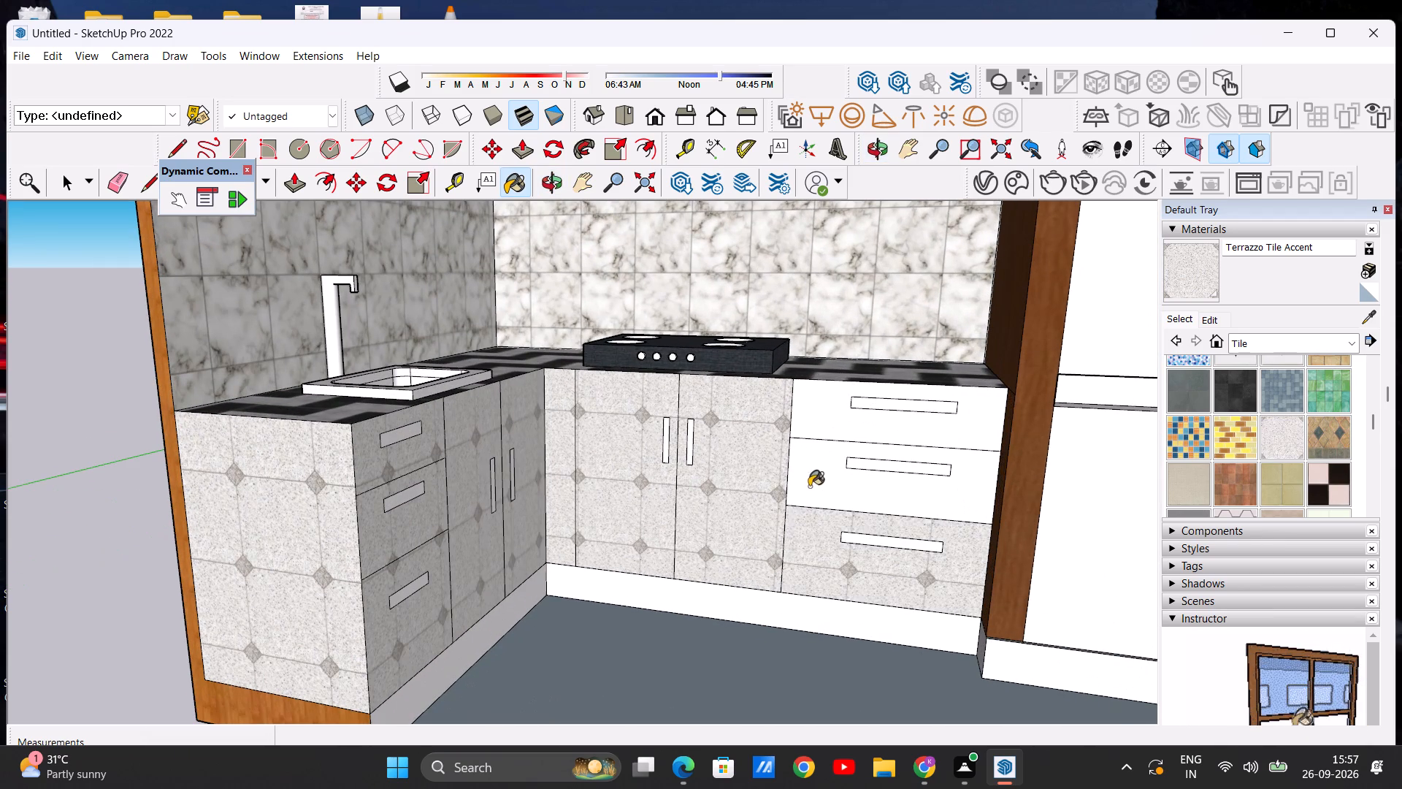
pyautogui.click(809, 487)
pyautogui.click(813, 412)
# Examine the painted base cabinets and the white plinth below them, up close and within the whole kitchen.
pyautogui.scroll(-5, 797, 475)
pyautogui.scroll(7, 766, 583)
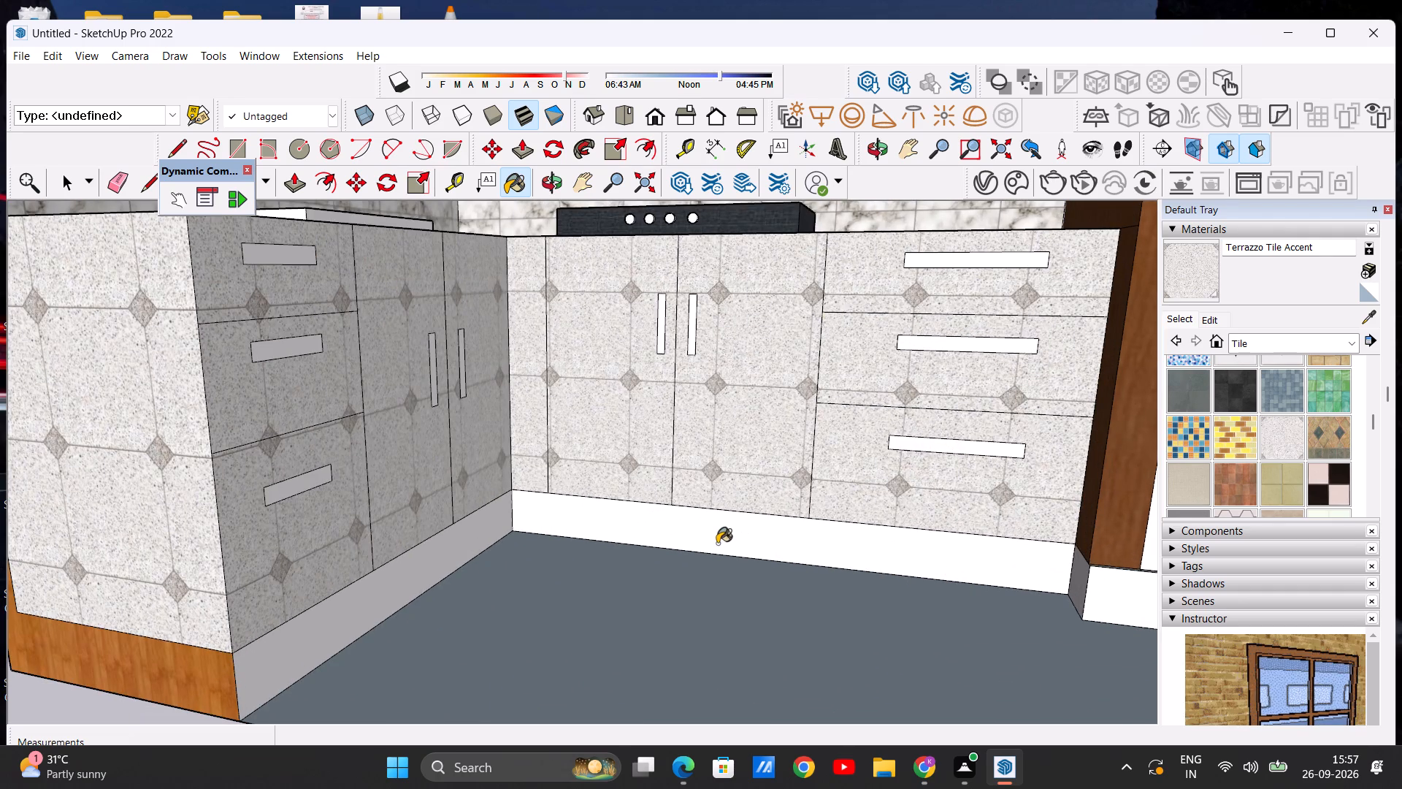
pyautogui.scroll(-12, 717, 535)
pyautogui.scroll(6, 702, 574)
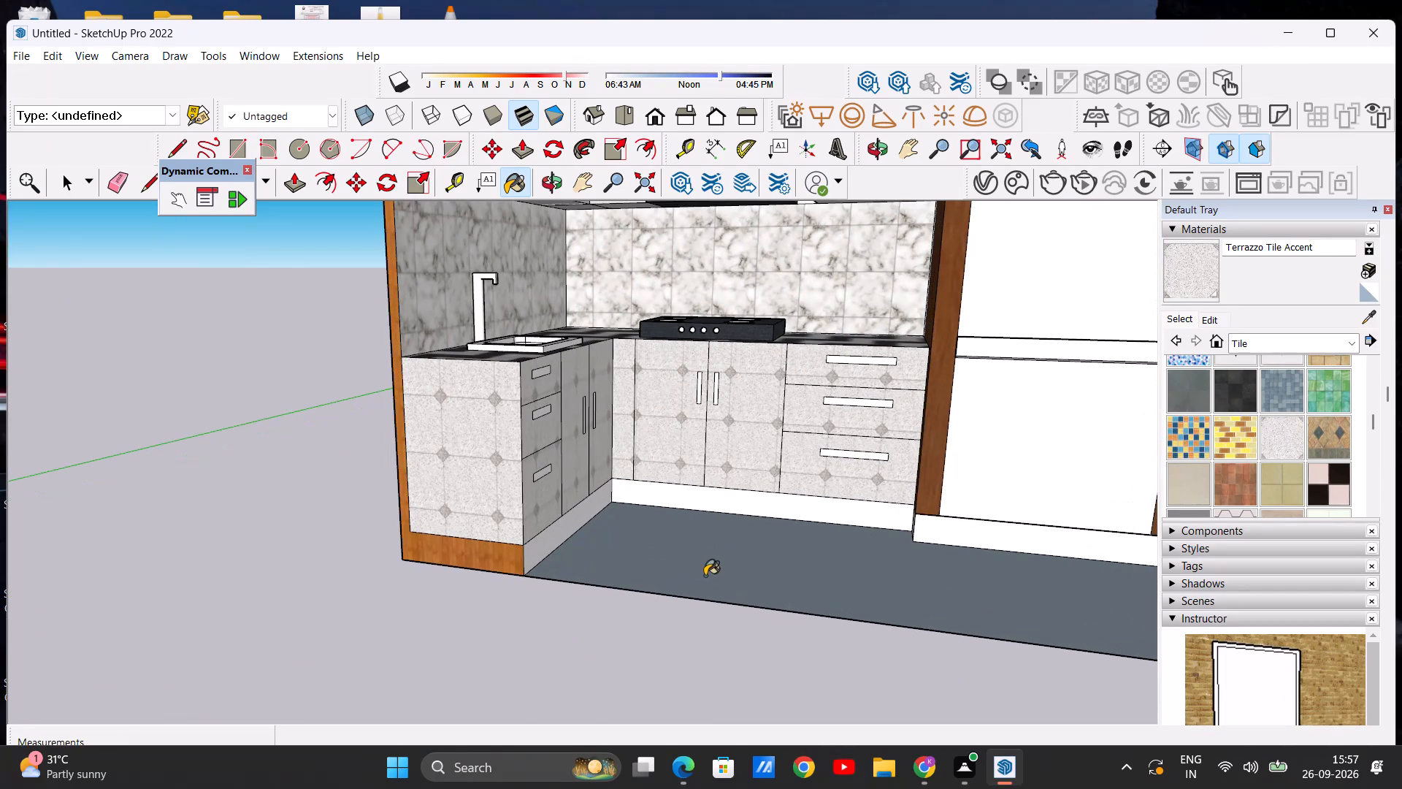
pyautogui.scroll(-11, 754, 501)
pyautogui.scroll(3, 746, 507)
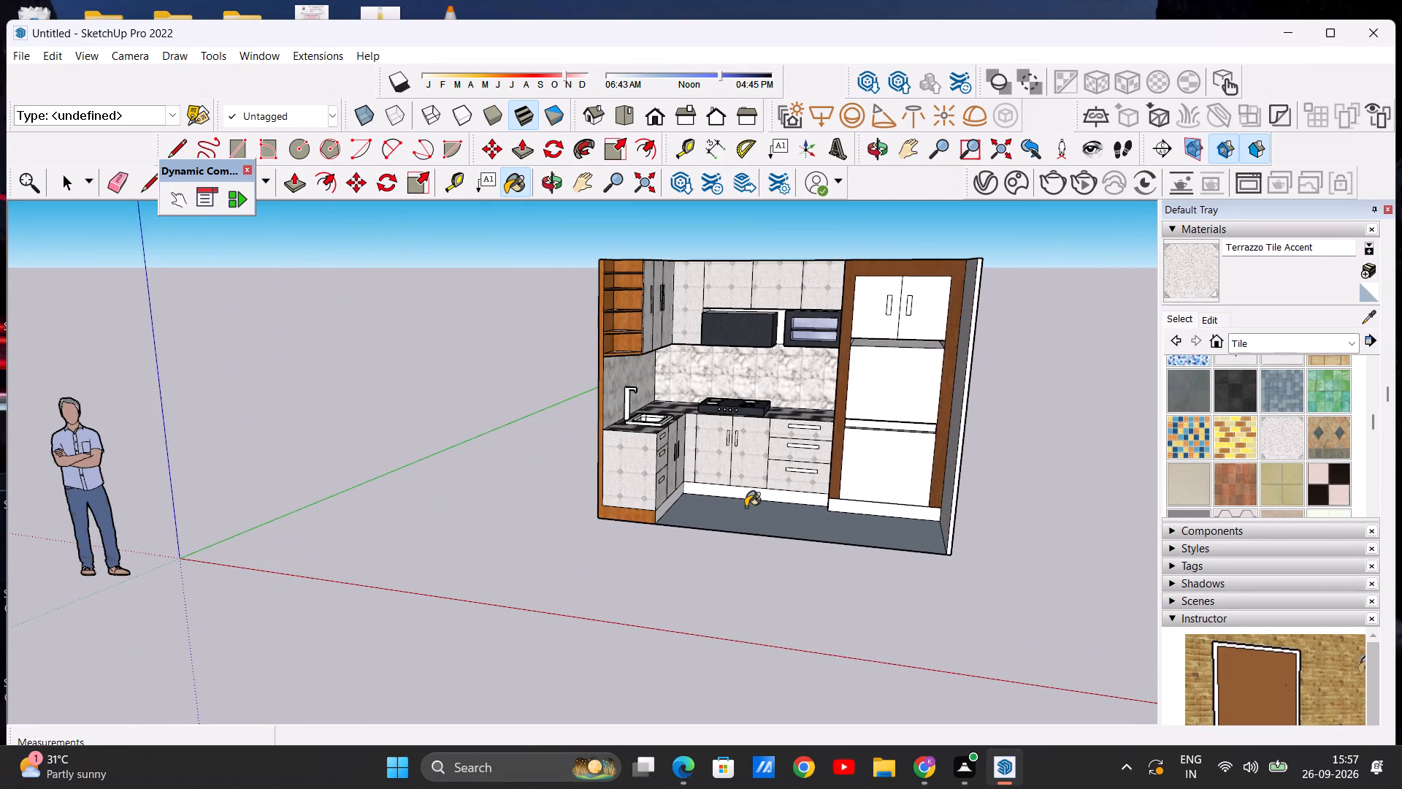
pyautogui.scroll(-7, 720, 508)
pyautogui.scroll(4, 838, 498)
pyautogui.scroll(5, 590, 492)
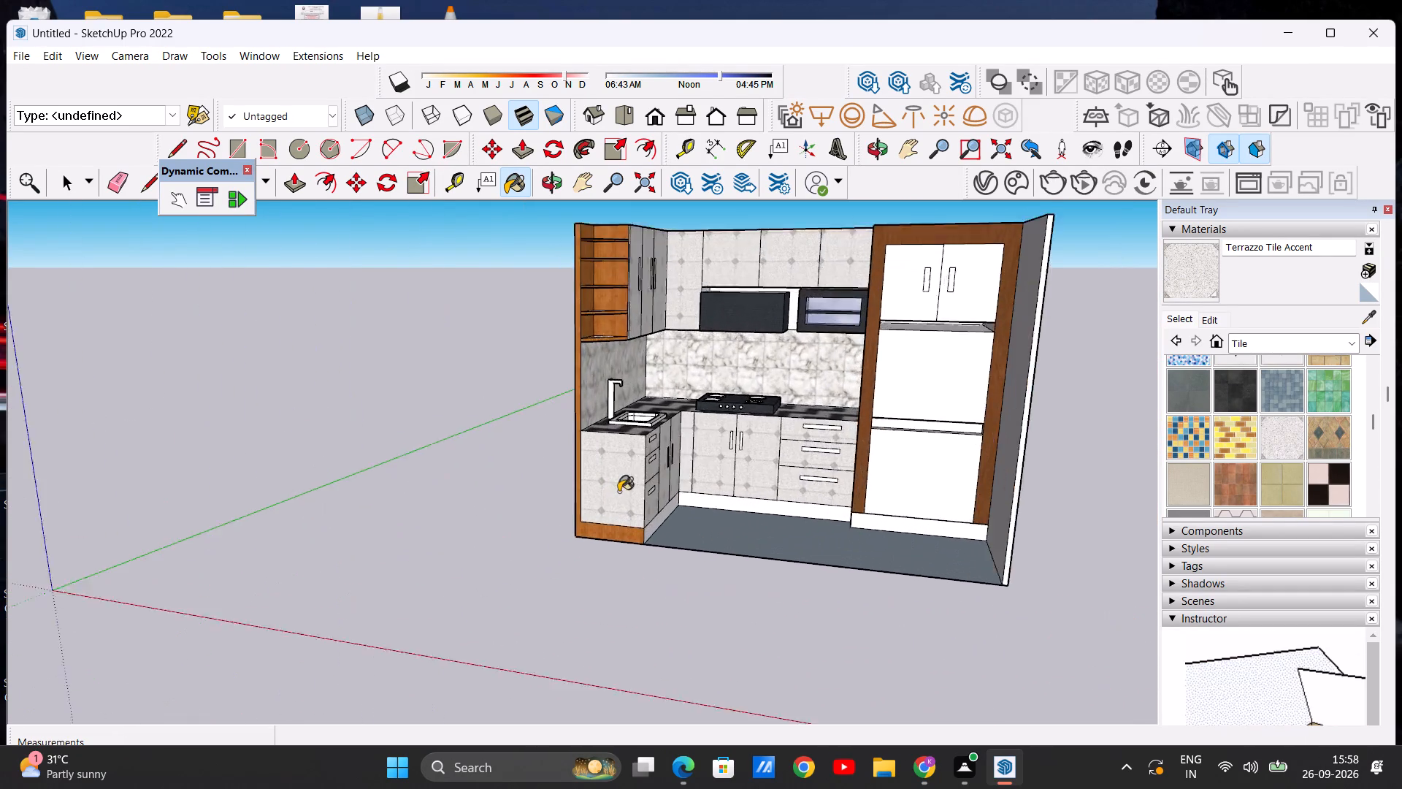
# Paint the plinth strips below the sink-side and cooktop-side base cabinets with Wood Bamboo from the Wood collection.
pyautogui.scroll(8, 618, 492)
pyautogui.click(1347, 344)
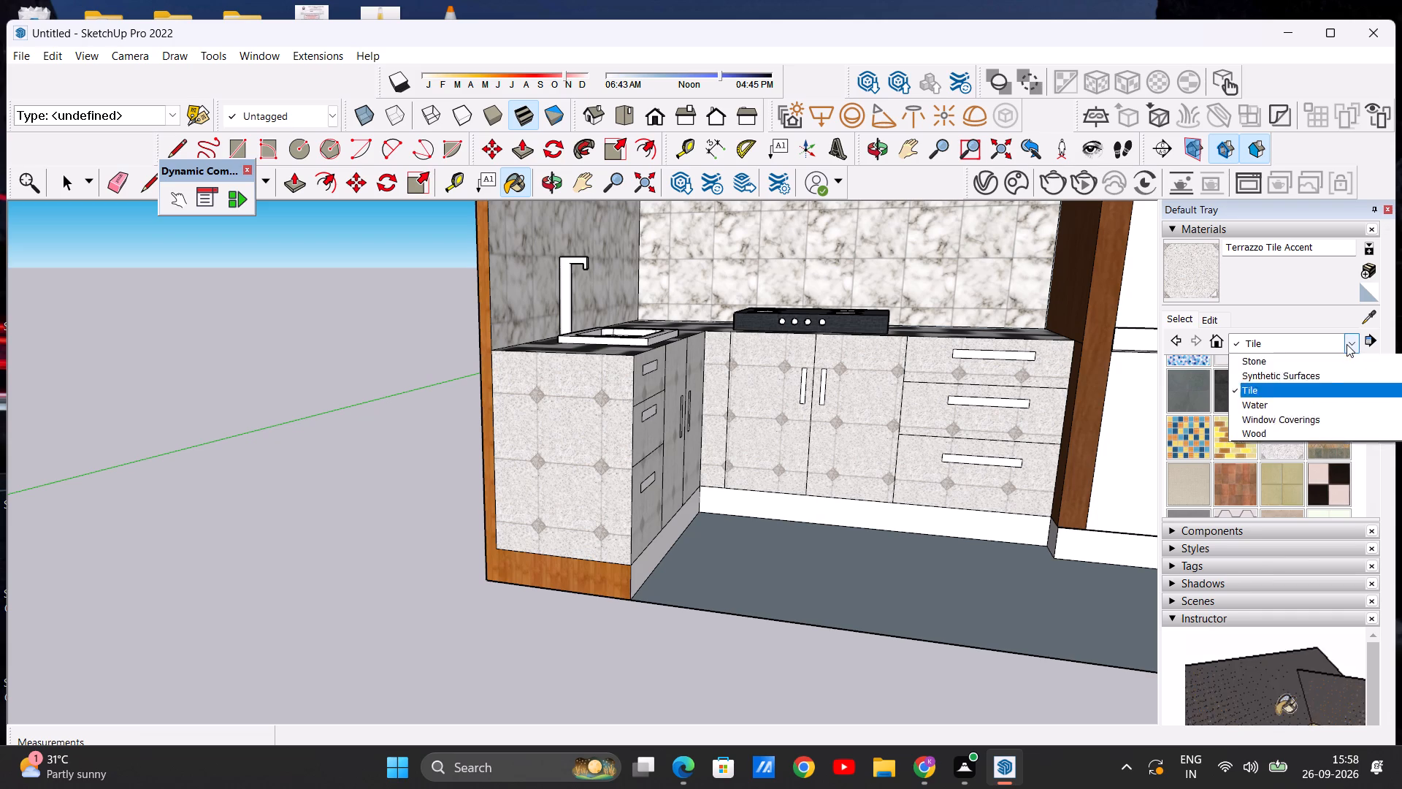
pyautogui.click(1360, 582)
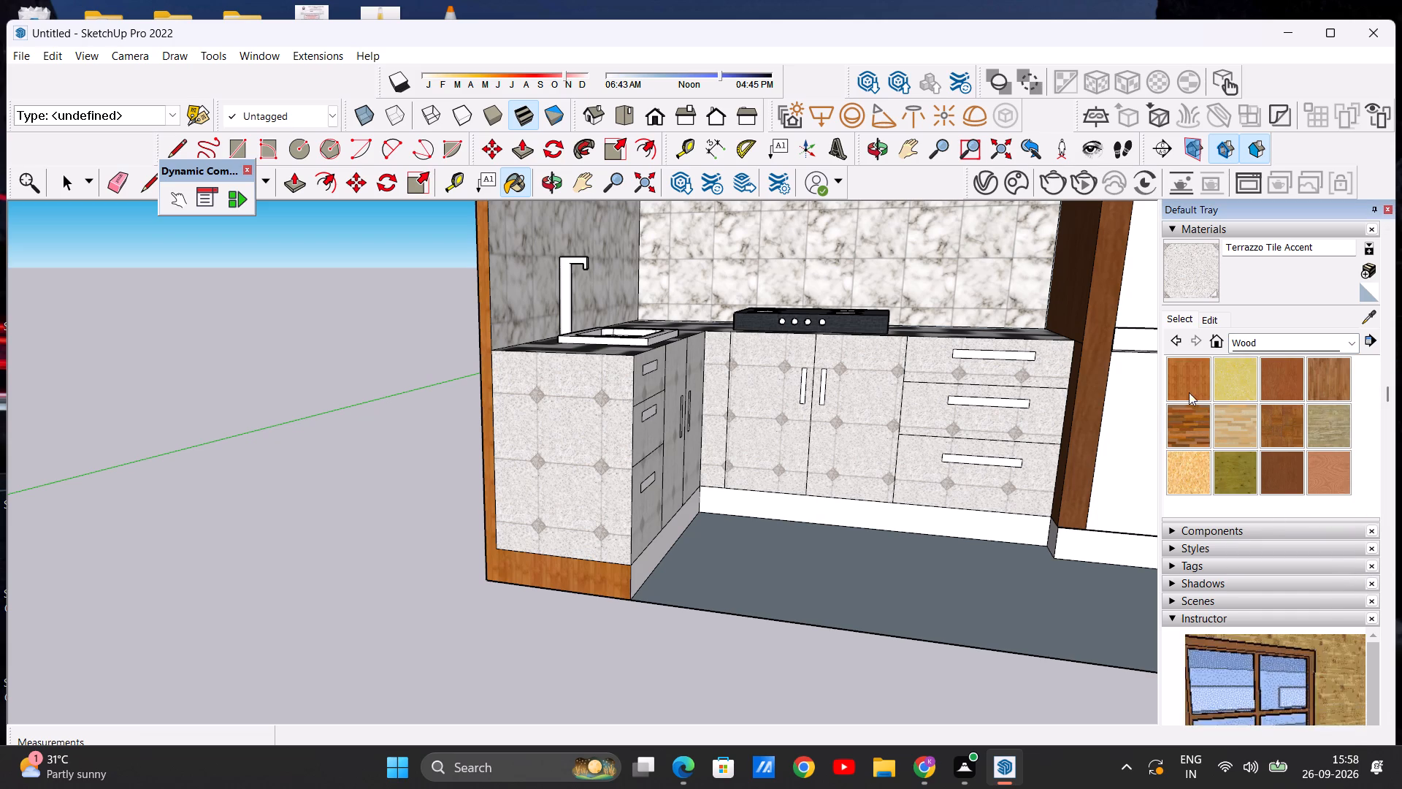
pyautogui.click(1184, 386)
pyautogui.moveTo(754, 551); pyautogui.dragTo(664, 593, button='middle')
pyautogui.scroll(5, 649, 579)
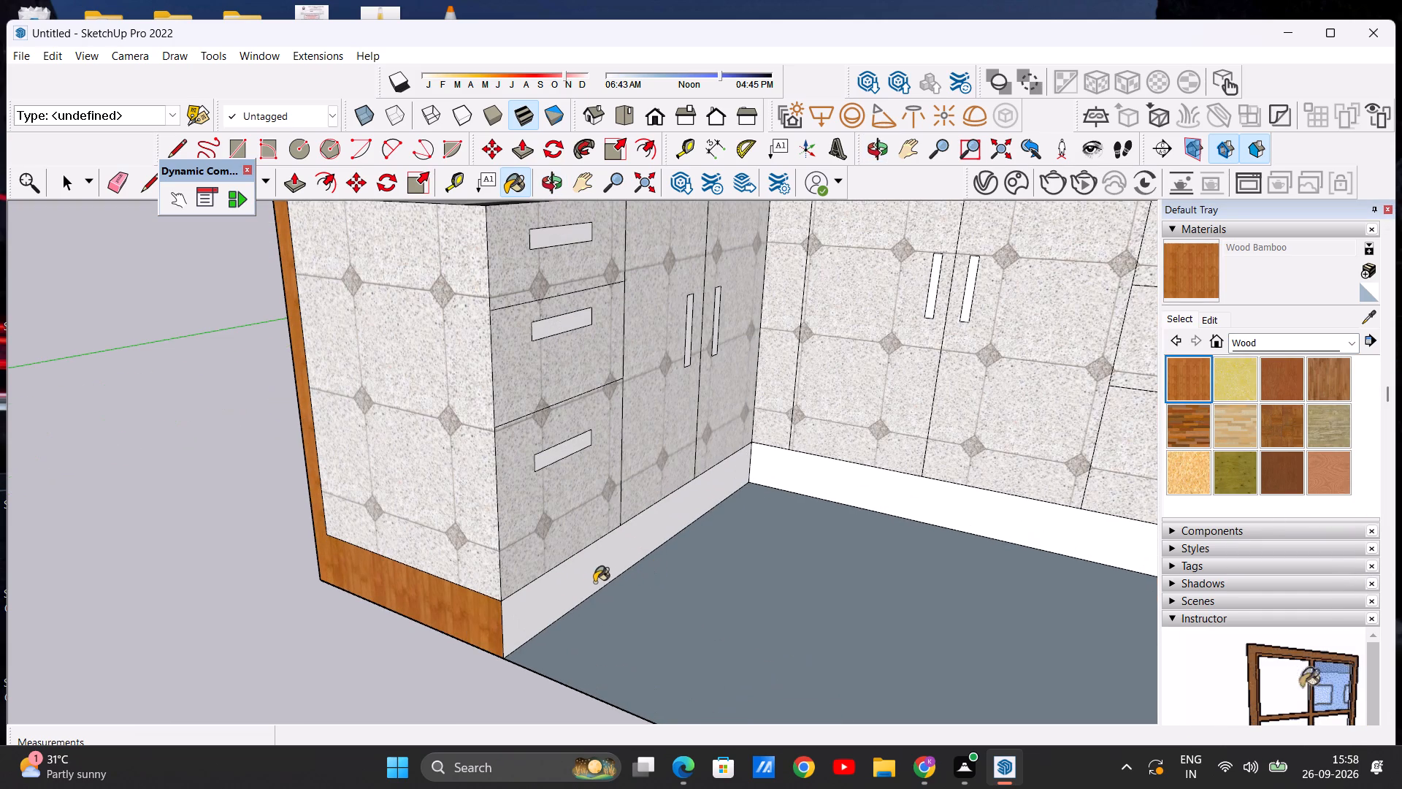
pyautogui.click(591, 584)
pyautogui.click(876, 489)
pyautogui.scroll(-7, 731, 502)
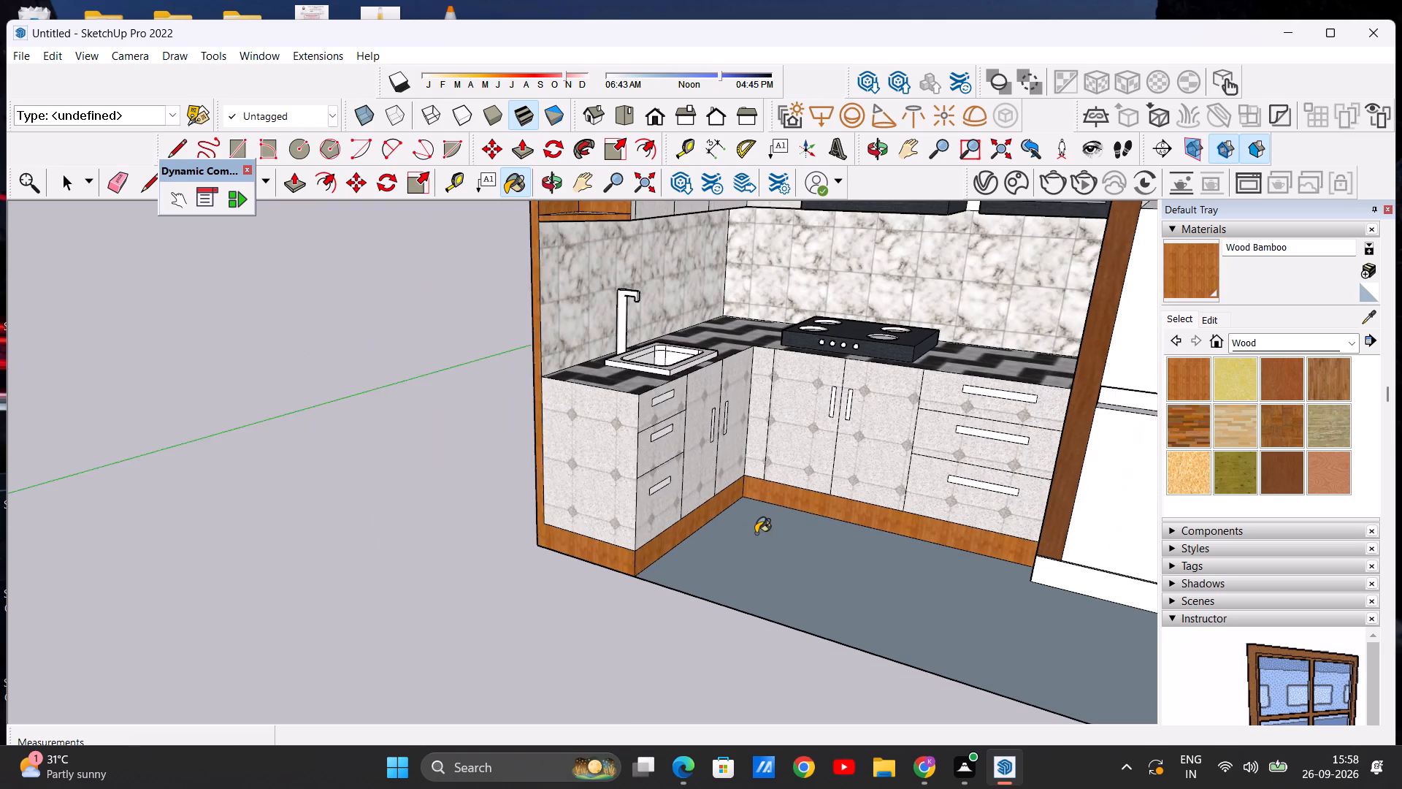
pyautogui.scroll(-2, 756, 533)
pyautogui.press('space')
pyautogui.moveTo(678, 535); pyautogui.dragTo(785, 520, button='middle')
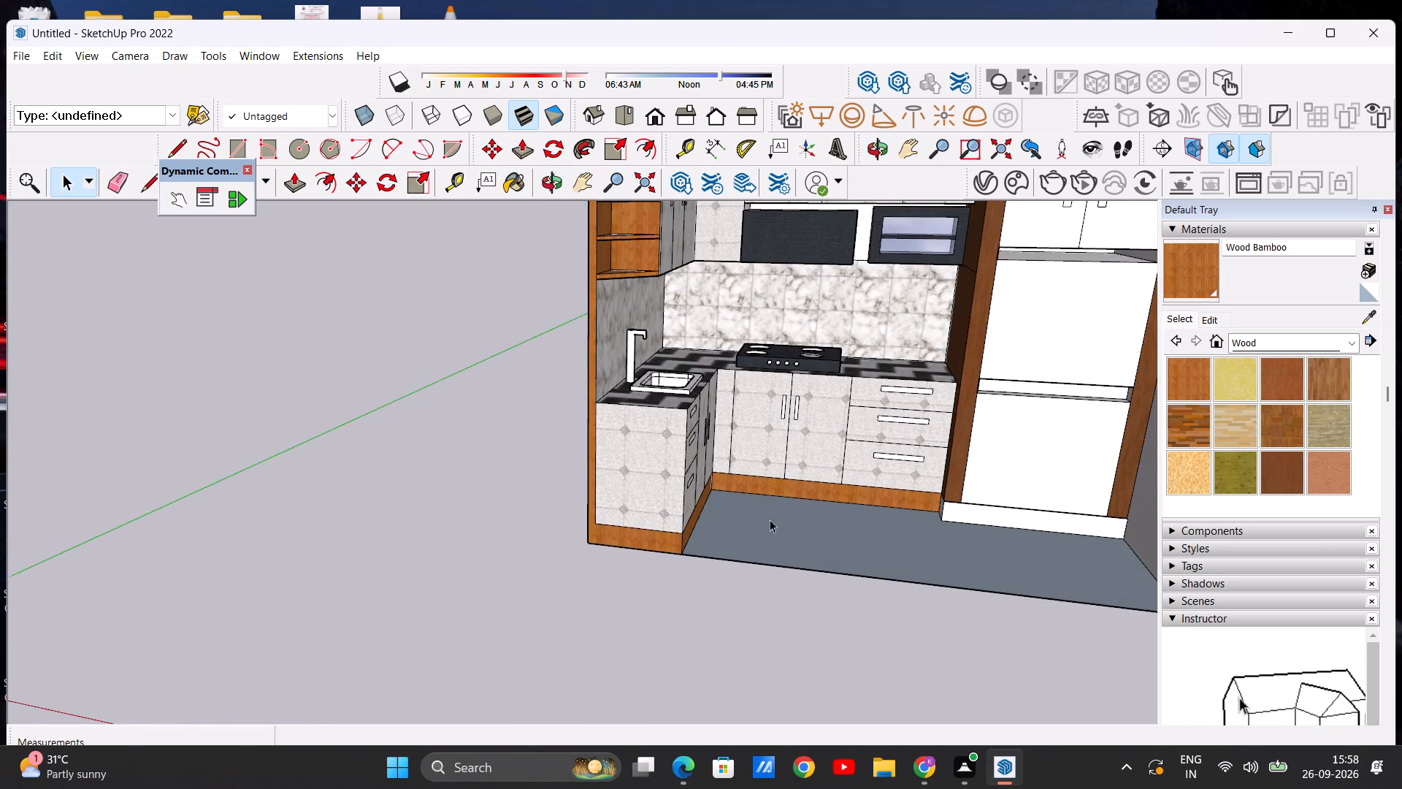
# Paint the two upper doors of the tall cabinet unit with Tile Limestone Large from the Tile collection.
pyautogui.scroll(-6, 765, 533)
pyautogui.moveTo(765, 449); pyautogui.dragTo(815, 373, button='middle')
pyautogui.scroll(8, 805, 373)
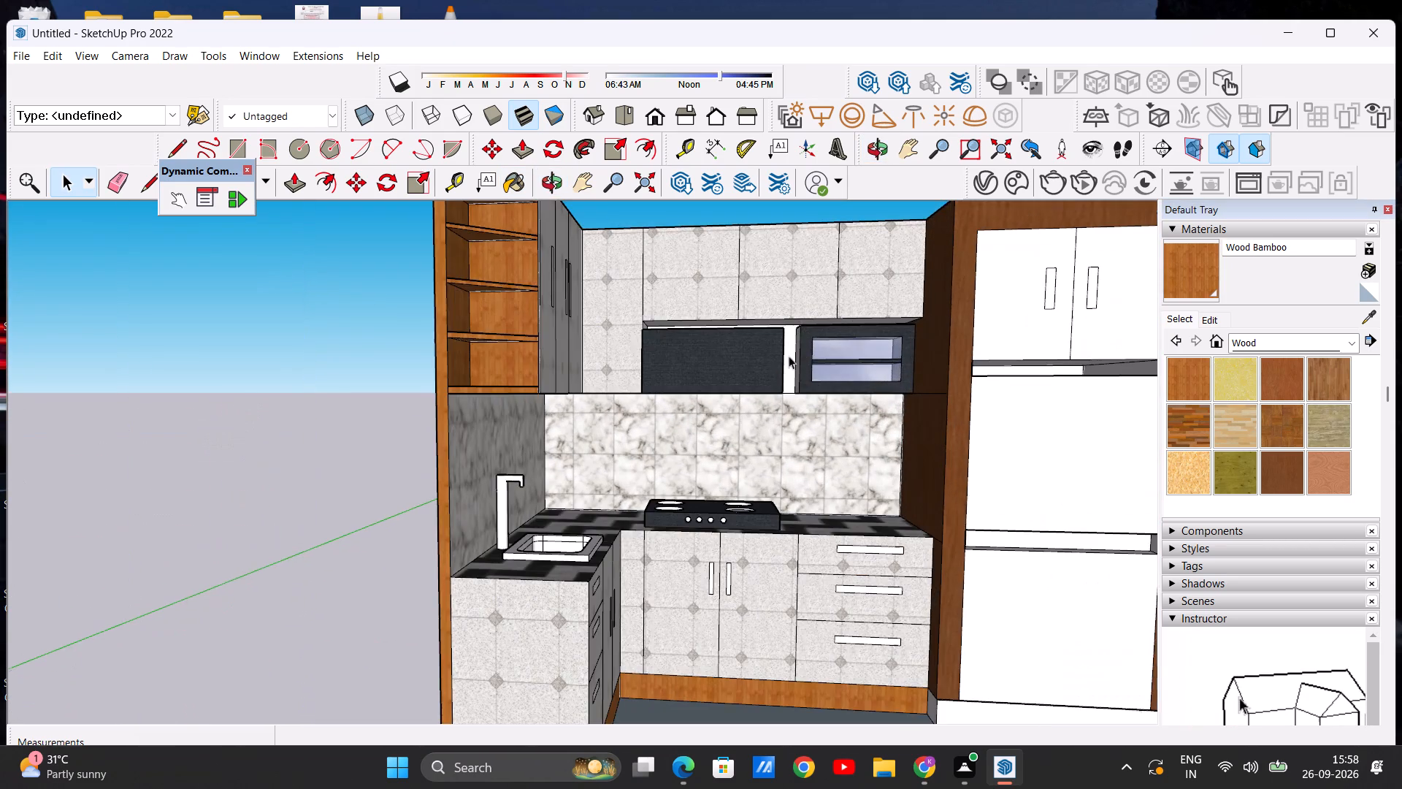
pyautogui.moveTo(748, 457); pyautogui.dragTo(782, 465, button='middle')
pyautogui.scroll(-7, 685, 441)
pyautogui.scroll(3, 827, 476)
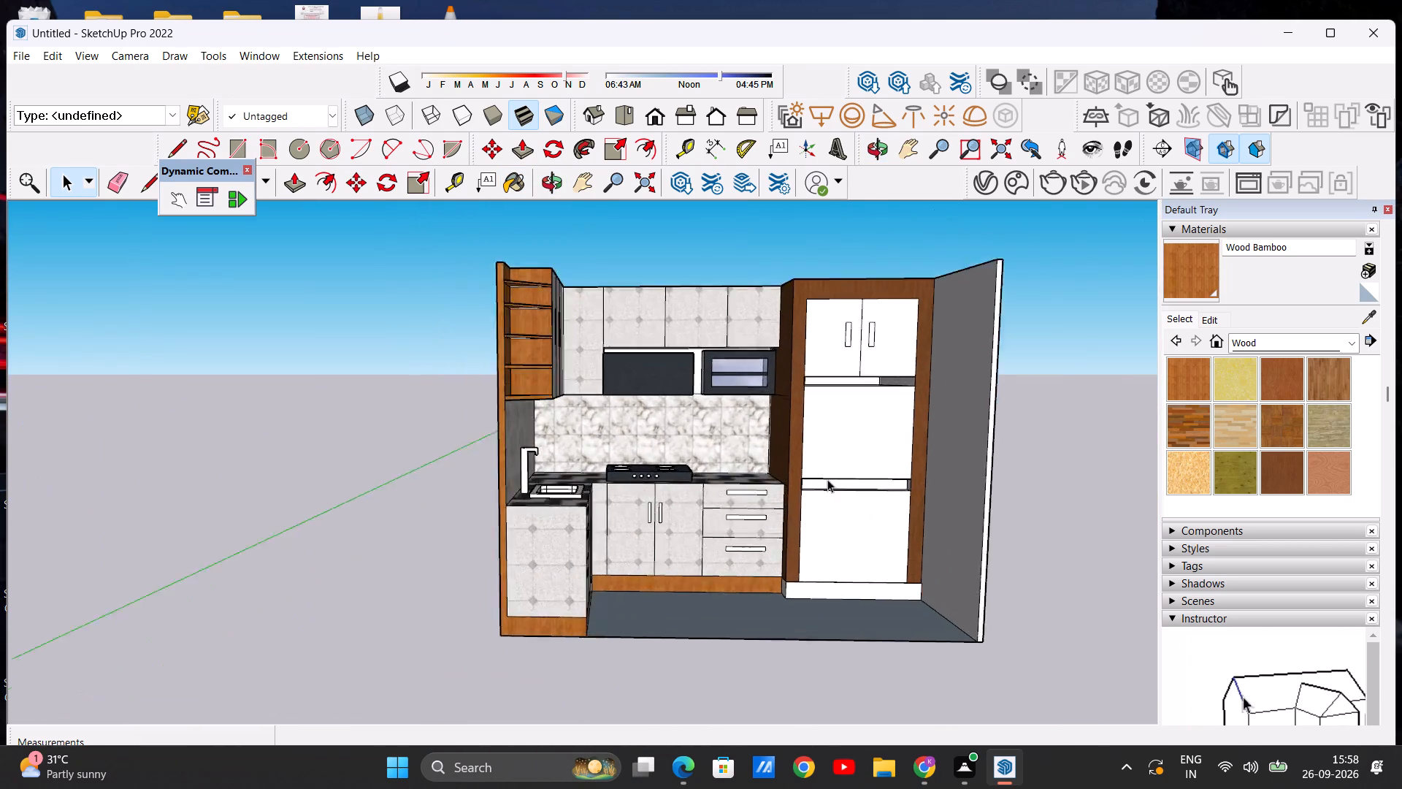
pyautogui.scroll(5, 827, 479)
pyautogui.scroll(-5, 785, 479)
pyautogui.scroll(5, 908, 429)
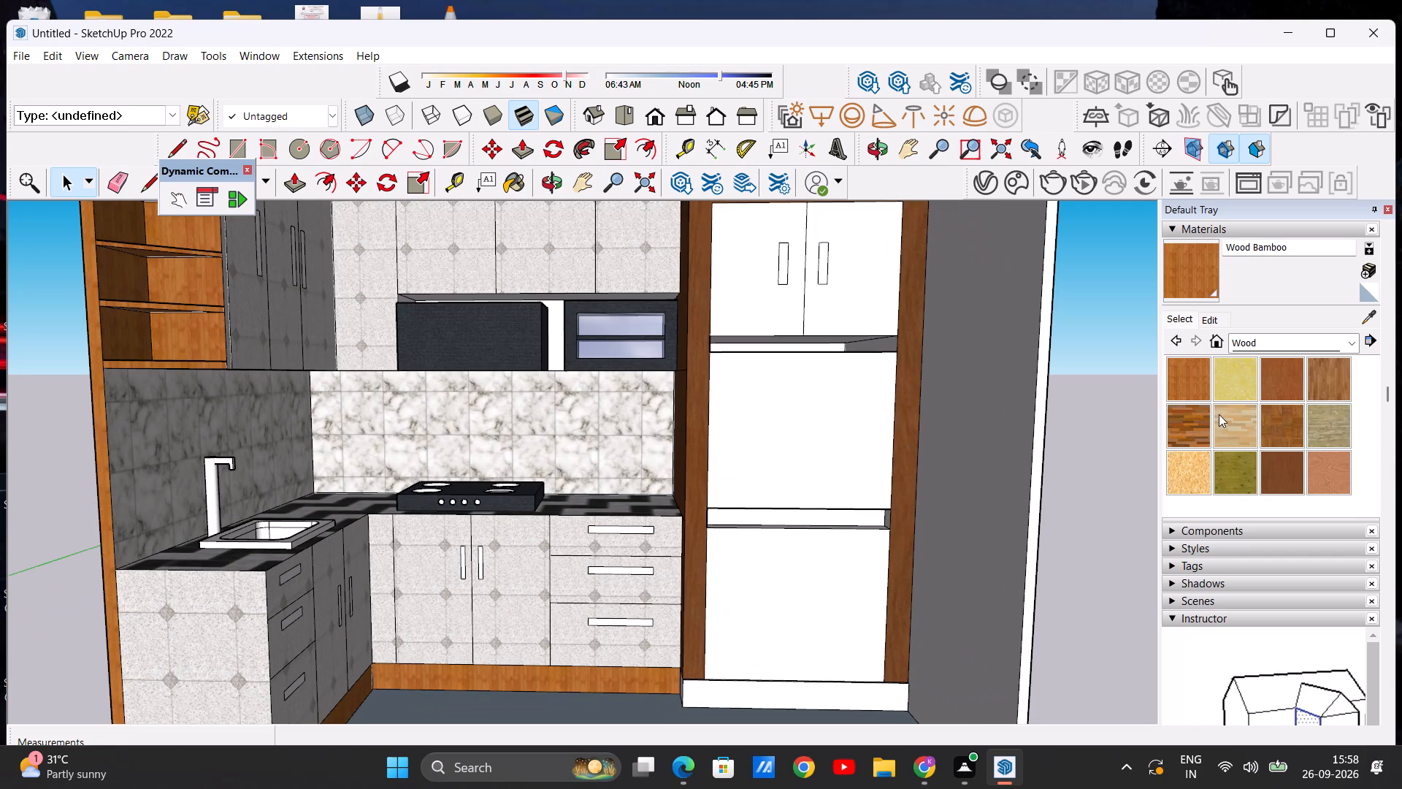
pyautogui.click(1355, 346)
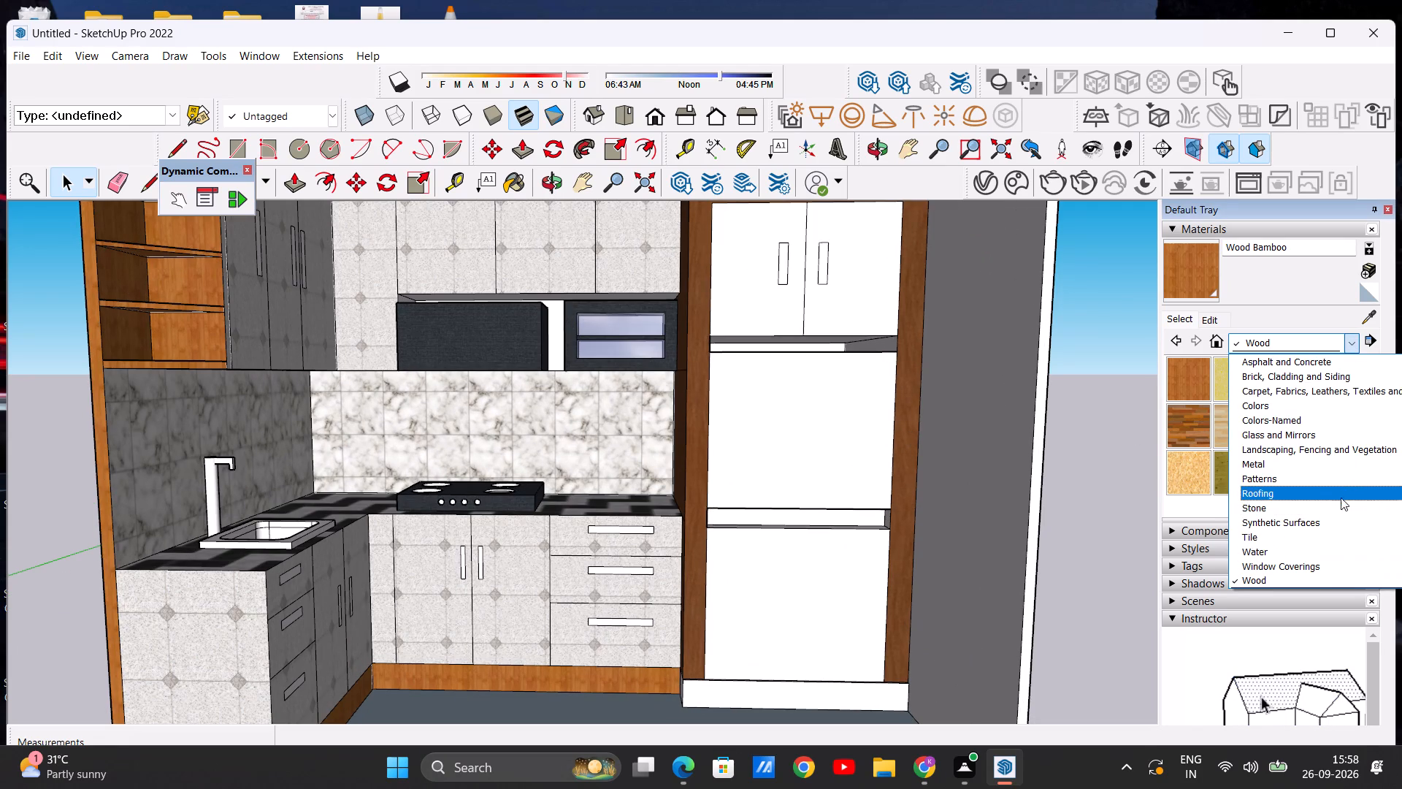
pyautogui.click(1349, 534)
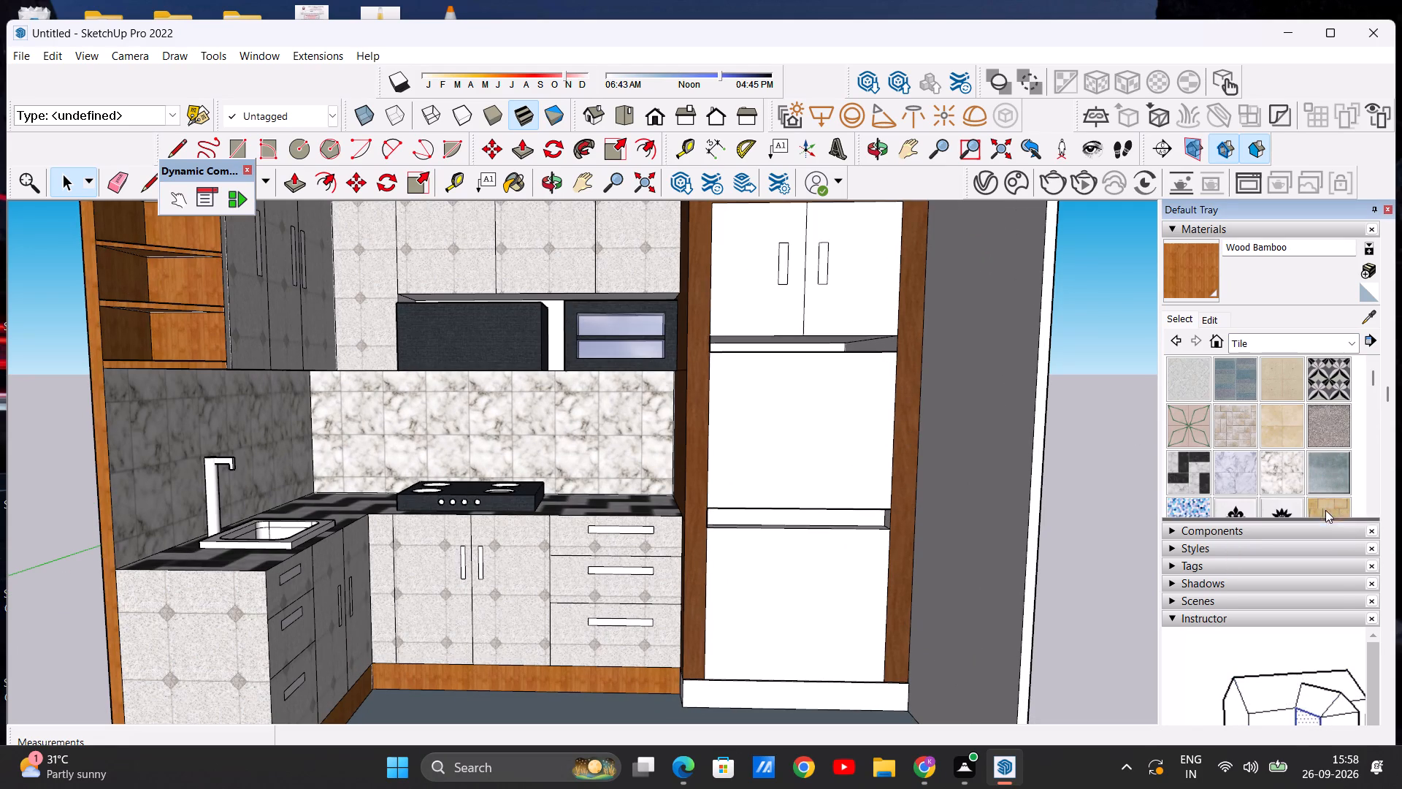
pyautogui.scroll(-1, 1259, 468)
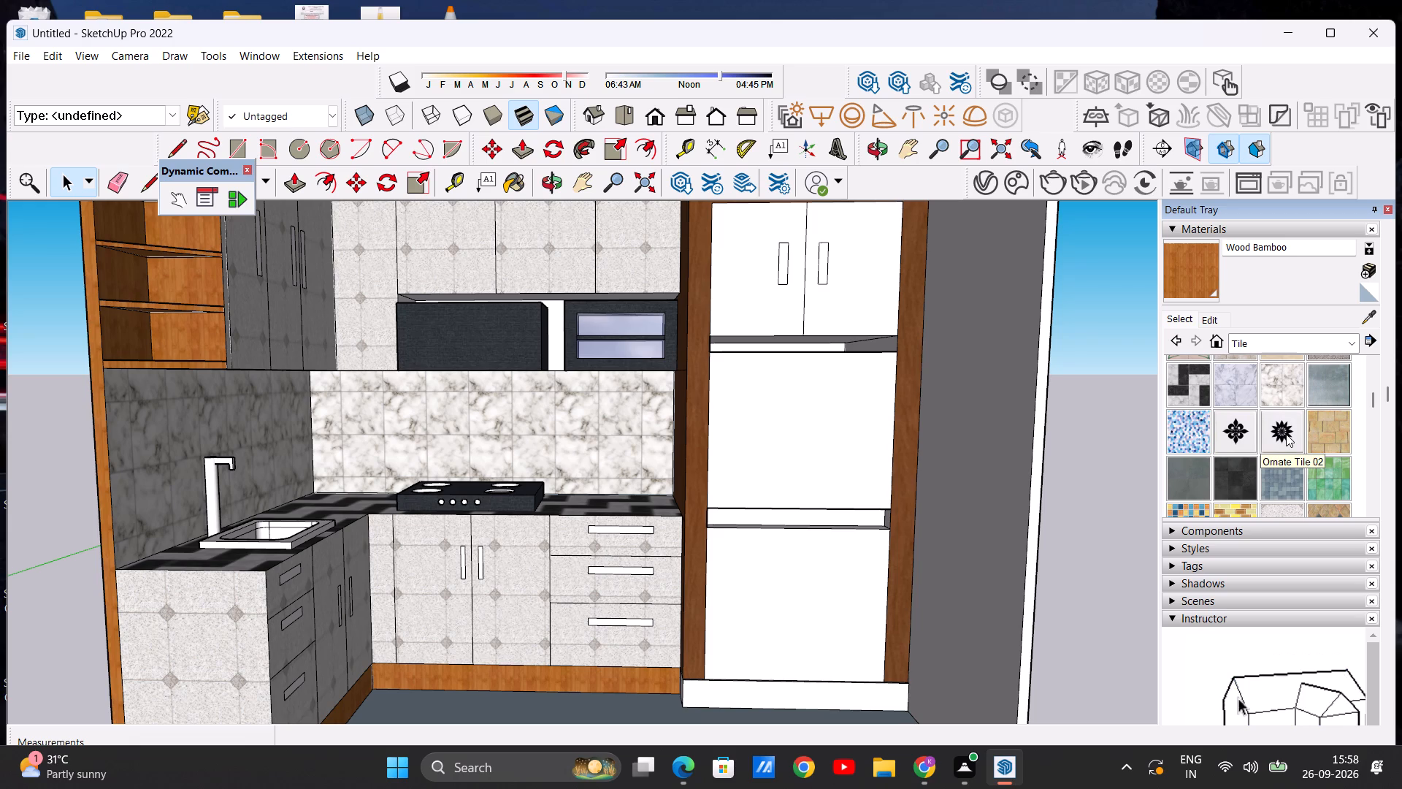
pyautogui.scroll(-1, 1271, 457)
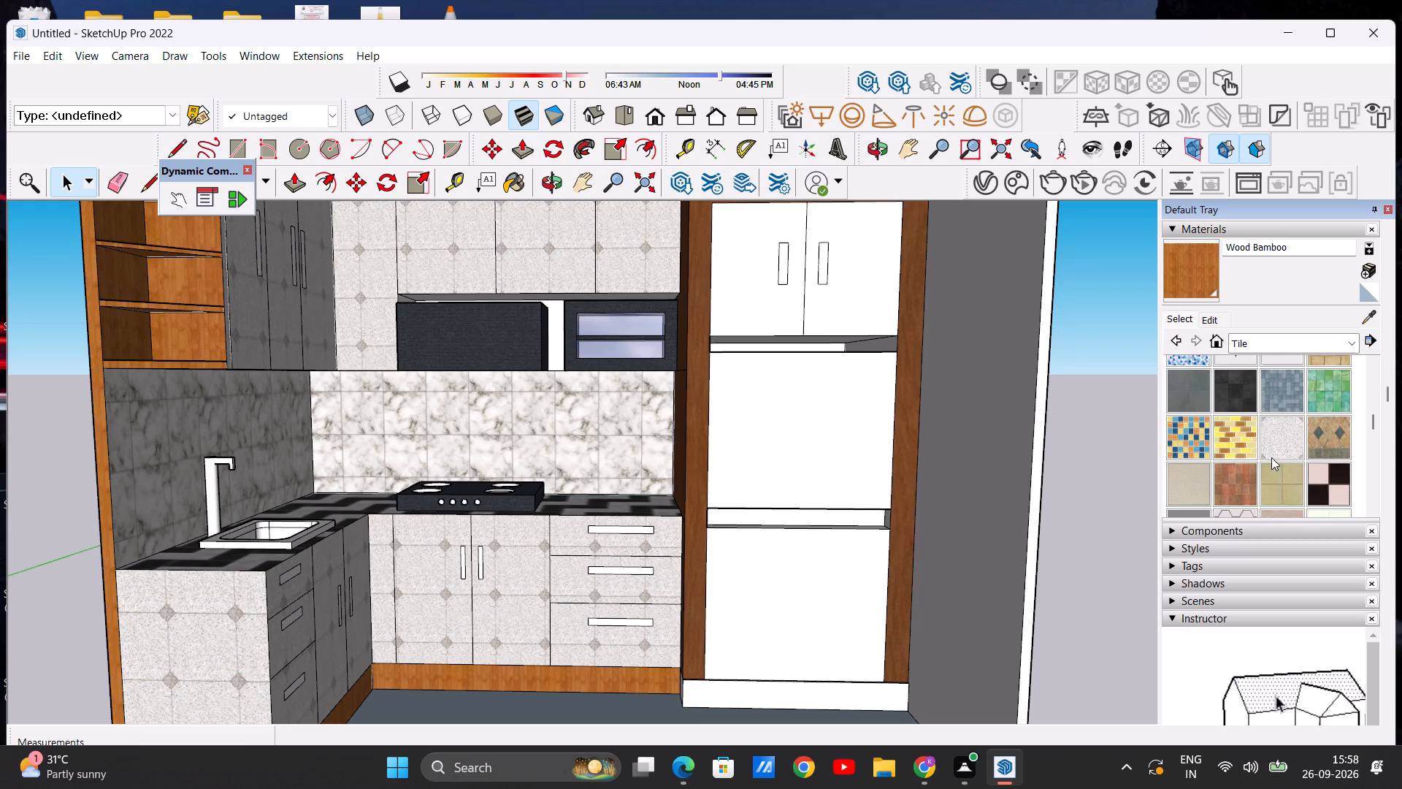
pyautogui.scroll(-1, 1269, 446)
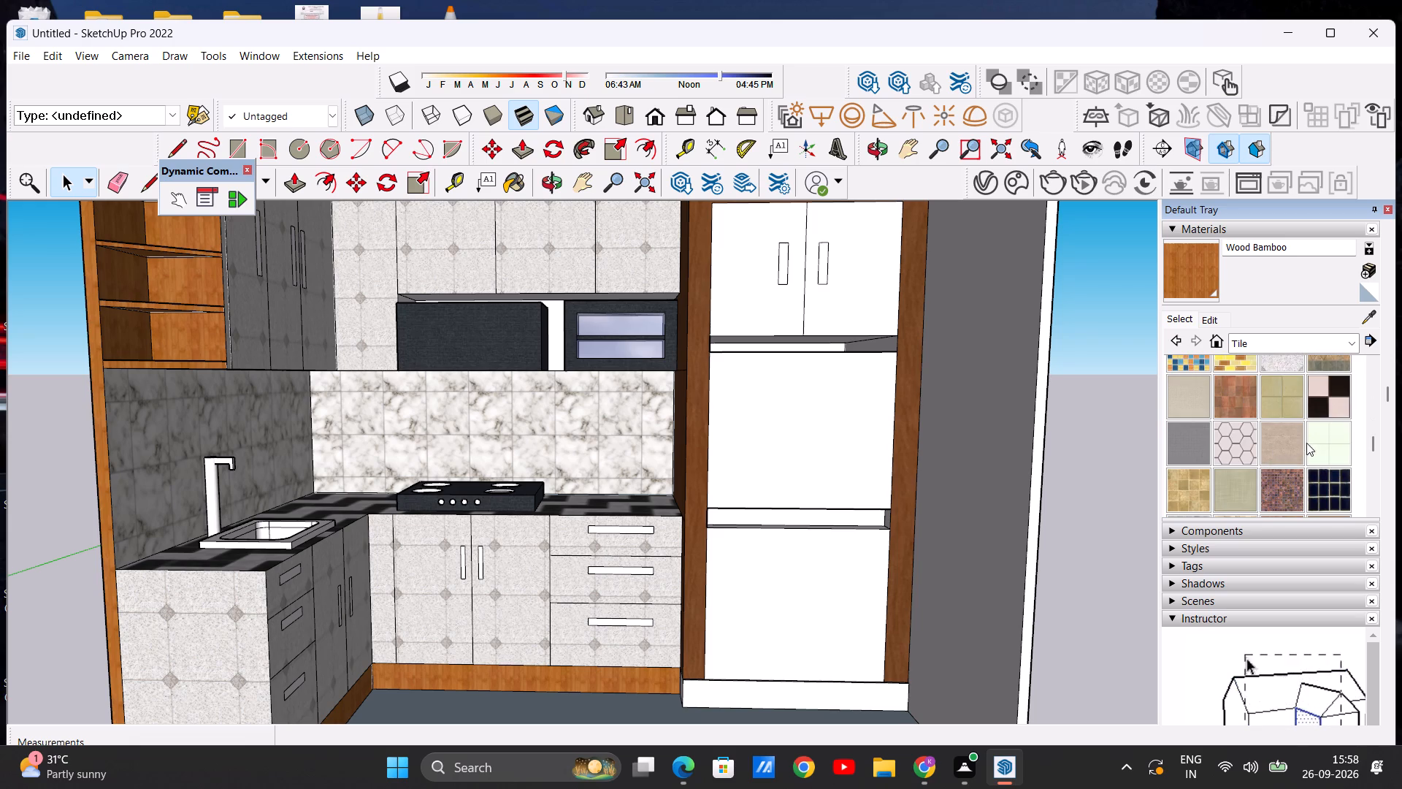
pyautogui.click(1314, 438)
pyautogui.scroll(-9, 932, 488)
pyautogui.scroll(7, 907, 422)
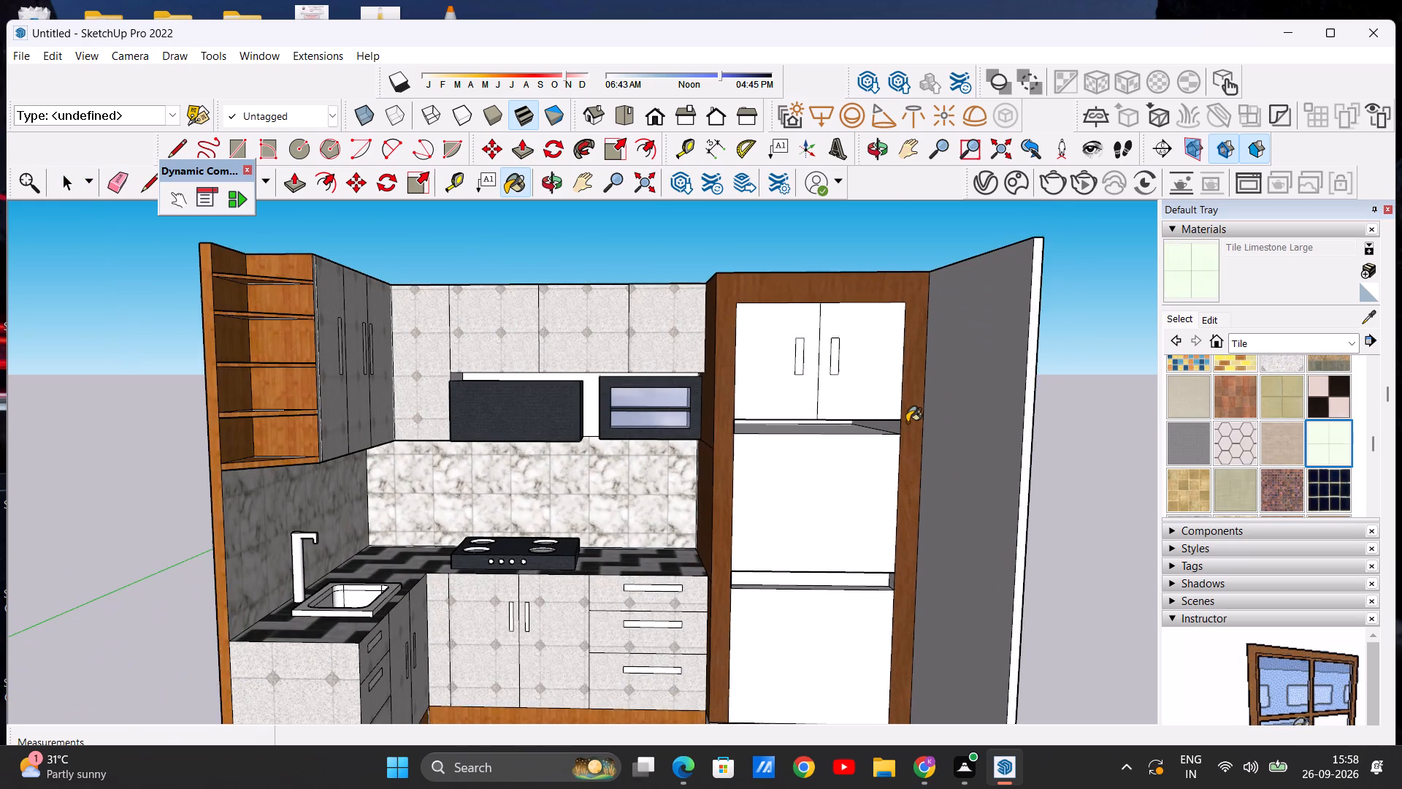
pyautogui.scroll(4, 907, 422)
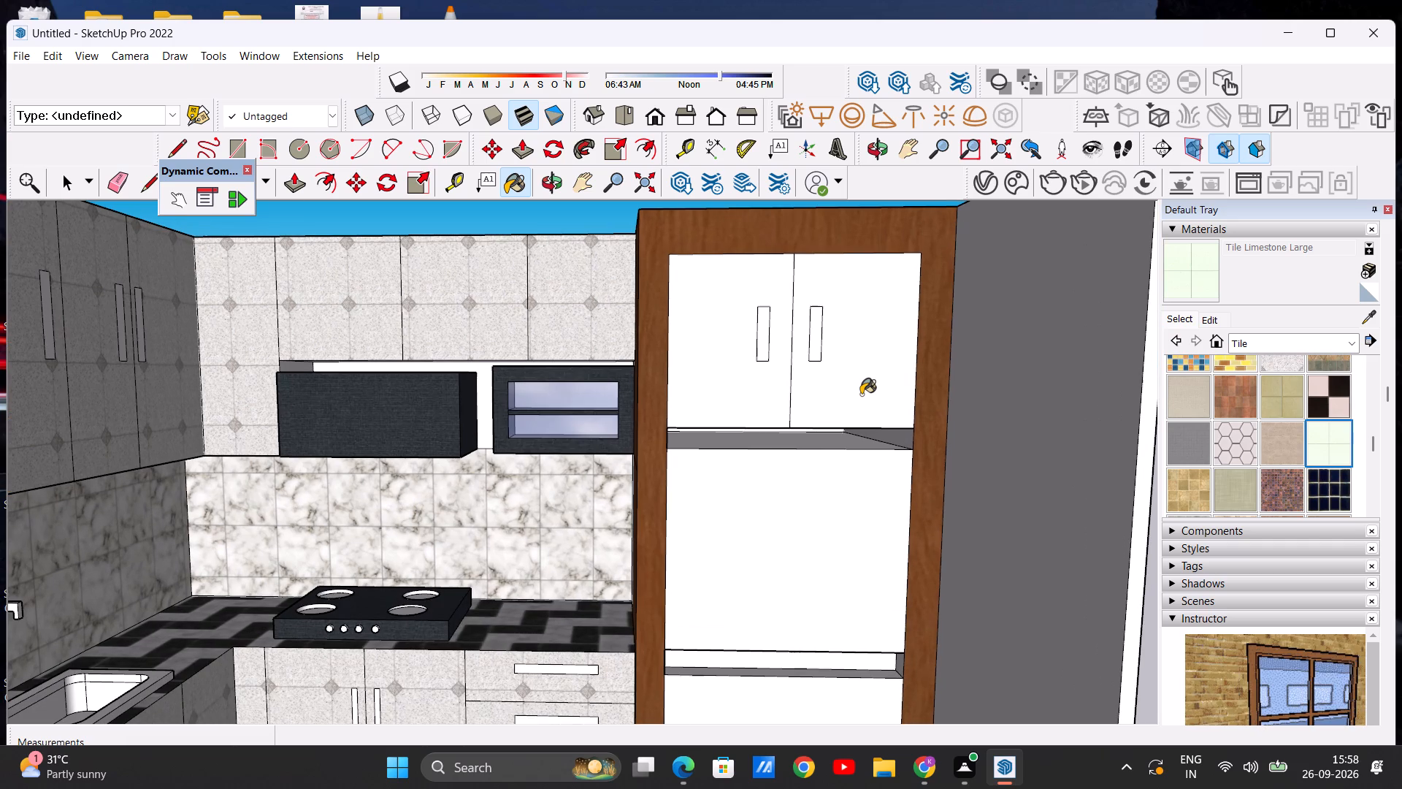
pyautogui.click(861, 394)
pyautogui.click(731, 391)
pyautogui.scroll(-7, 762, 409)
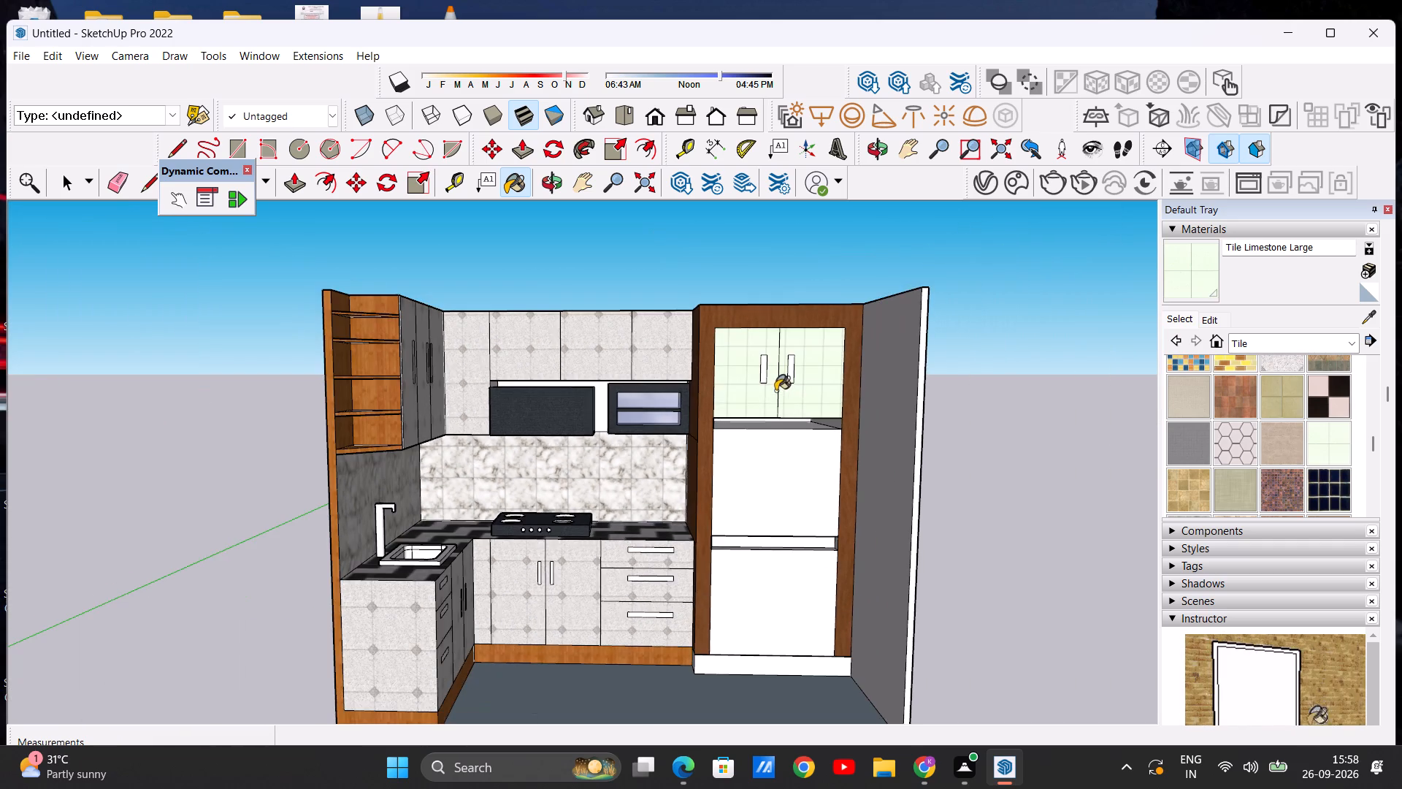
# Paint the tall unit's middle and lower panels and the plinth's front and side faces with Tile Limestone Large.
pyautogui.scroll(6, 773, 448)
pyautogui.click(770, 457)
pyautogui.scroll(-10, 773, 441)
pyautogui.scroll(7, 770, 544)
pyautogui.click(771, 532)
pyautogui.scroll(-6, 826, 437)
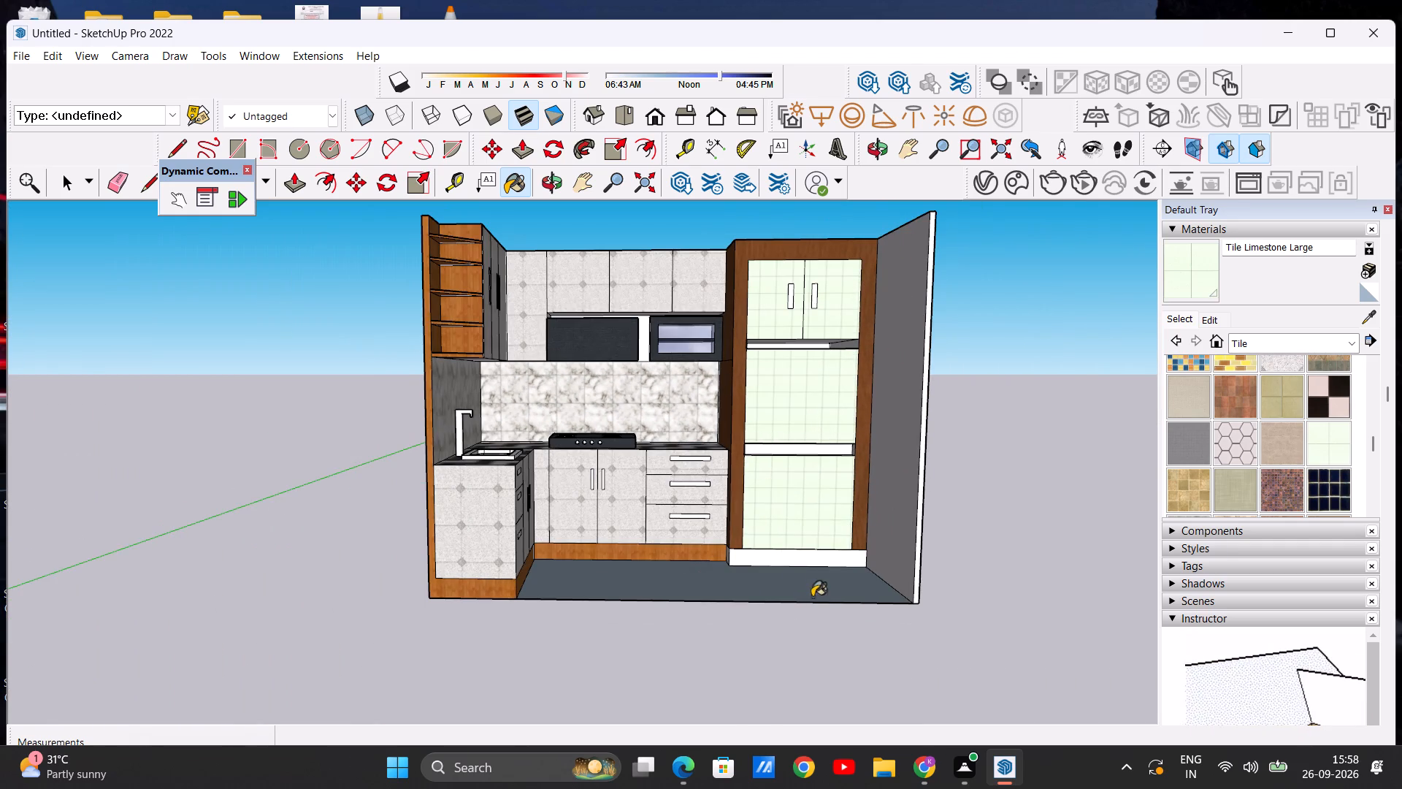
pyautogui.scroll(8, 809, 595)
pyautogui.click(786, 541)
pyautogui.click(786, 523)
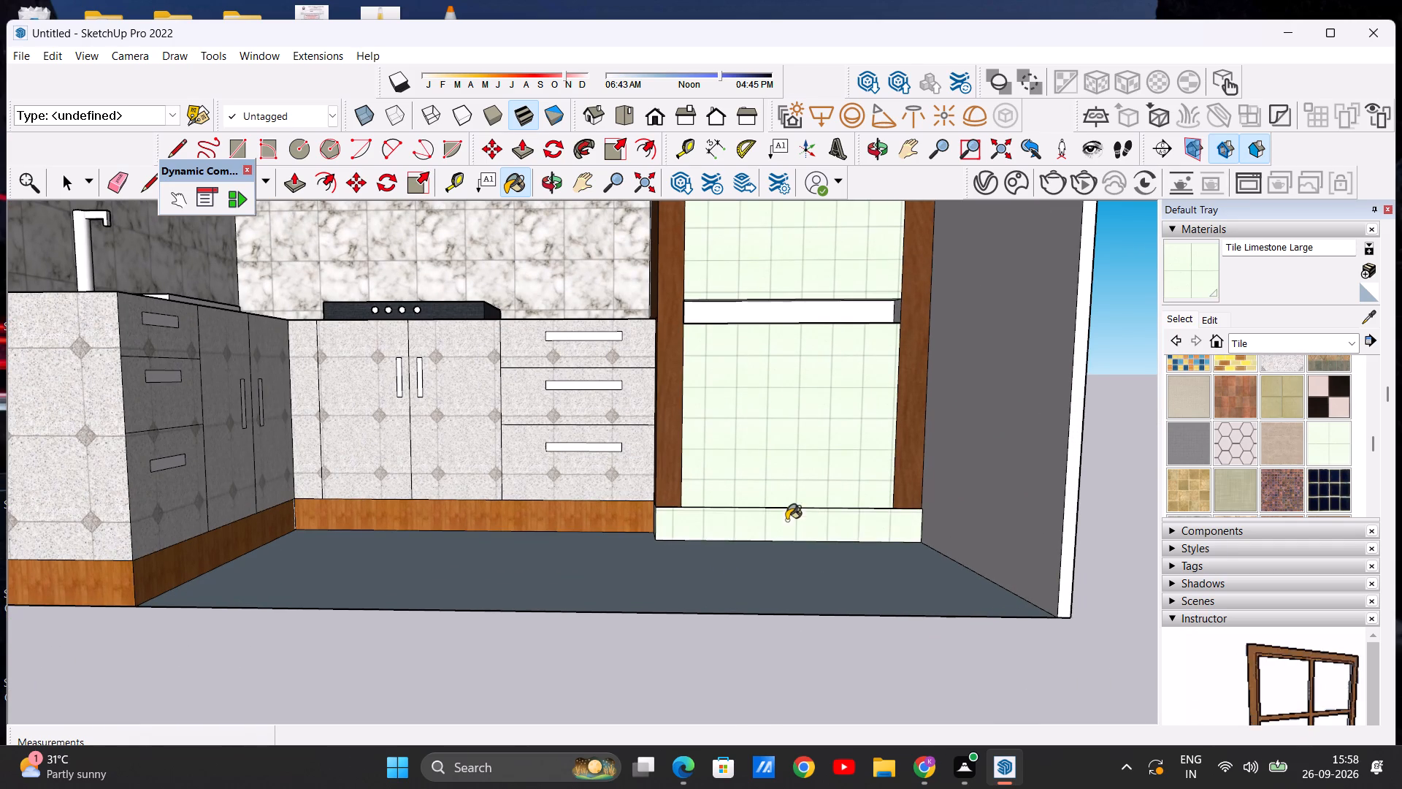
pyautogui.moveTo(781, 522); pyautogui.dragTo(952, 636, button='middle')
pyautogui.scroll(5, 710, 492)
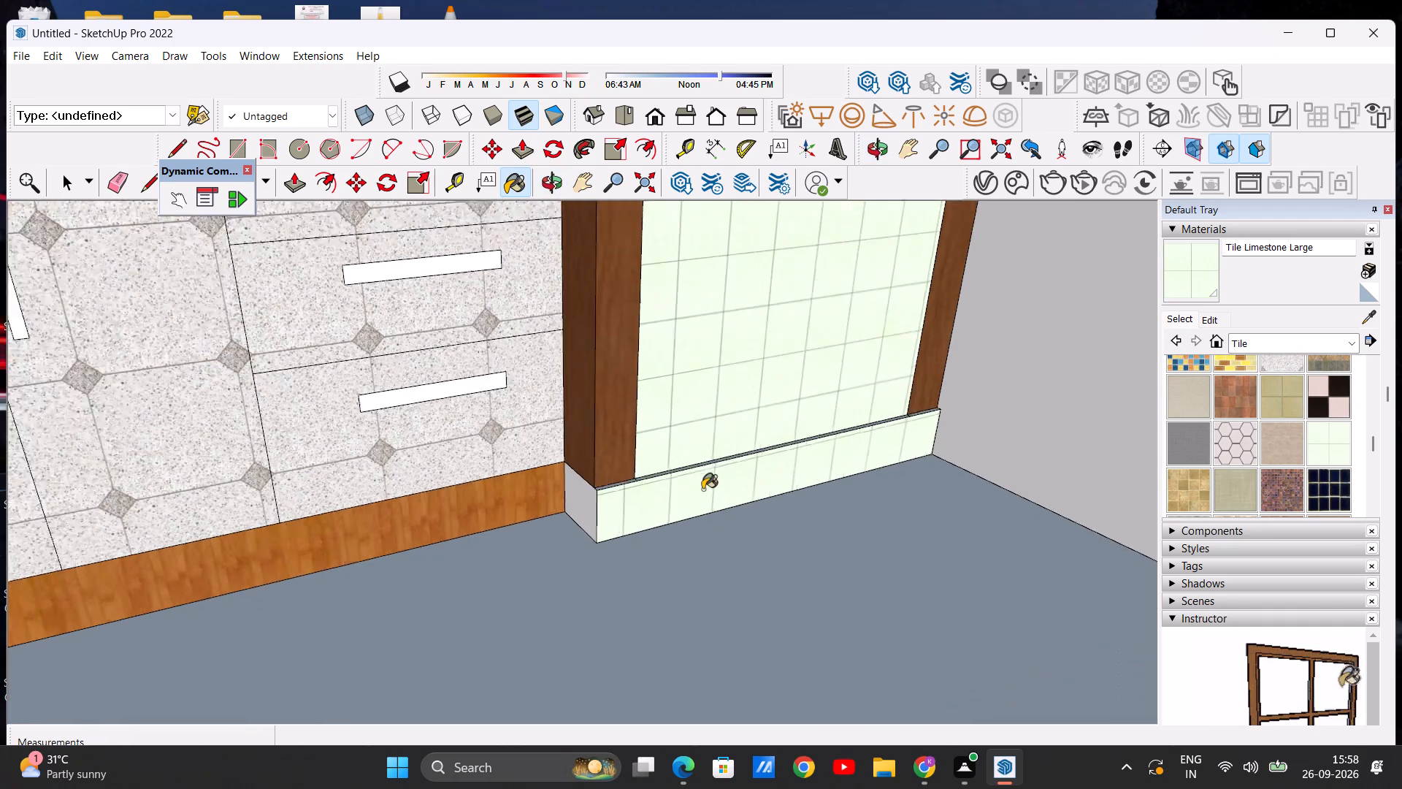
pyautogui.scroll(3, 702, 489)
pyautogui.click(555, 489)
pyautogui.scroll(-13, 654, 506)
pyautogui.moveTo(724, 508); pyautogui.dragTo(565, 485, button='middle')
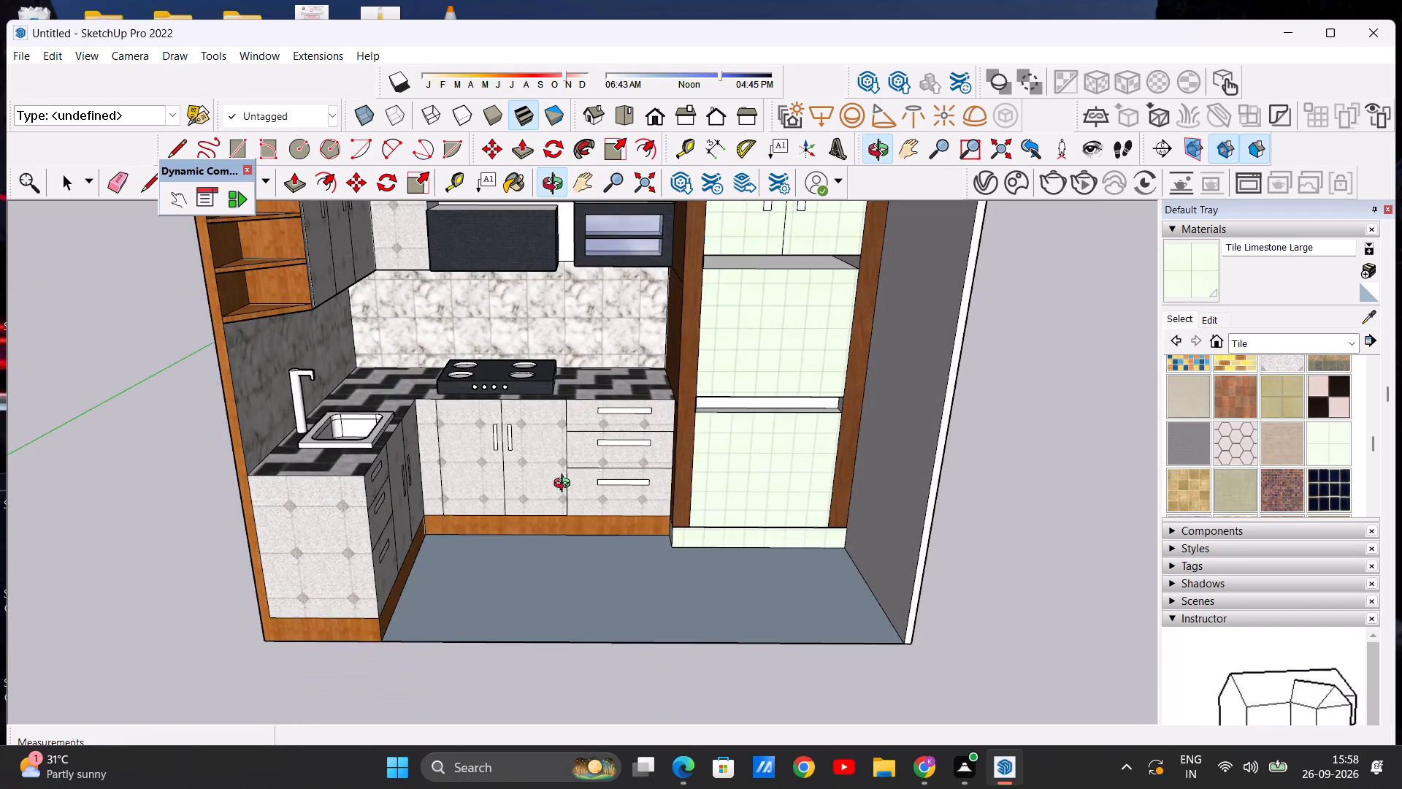
# Examine the painted tall unit within the kitchen and the recess beneath its upper doors up close.
pyautogui.moveTo(565, 485); pyautogui.dragTo(598, 428, button='middle')
pyautogui.scroll(15, 718, 416)
pyautogui.scroll(-20, 720, 415)
pyautogui.scroll(-5, 720, 415)
pyautogui.scroll(9, 719, 362)
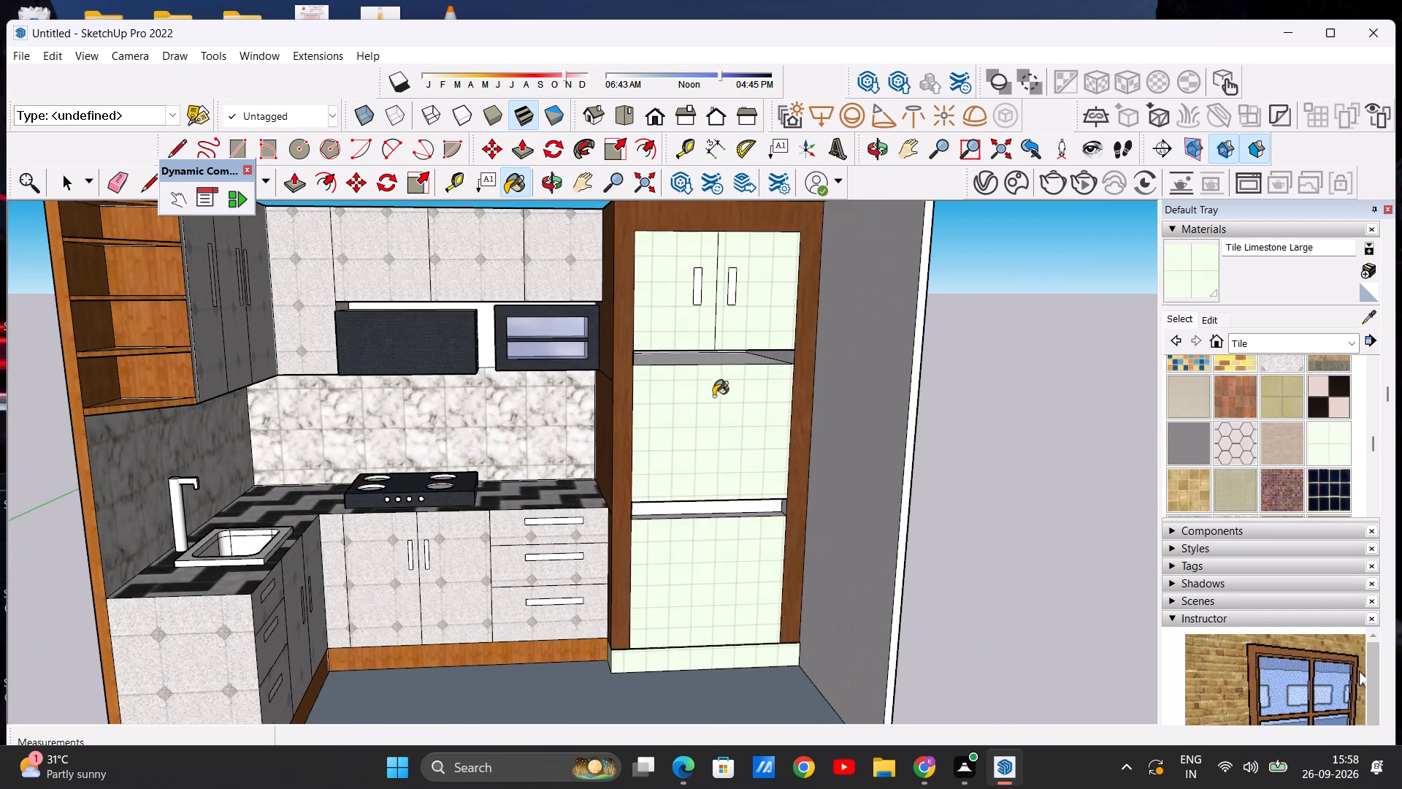
pyautogui.moveTo(708, 414); pyautogui.dragTo(650, 361, button='middle')
pyautogui.scroll(9, 659, 355)
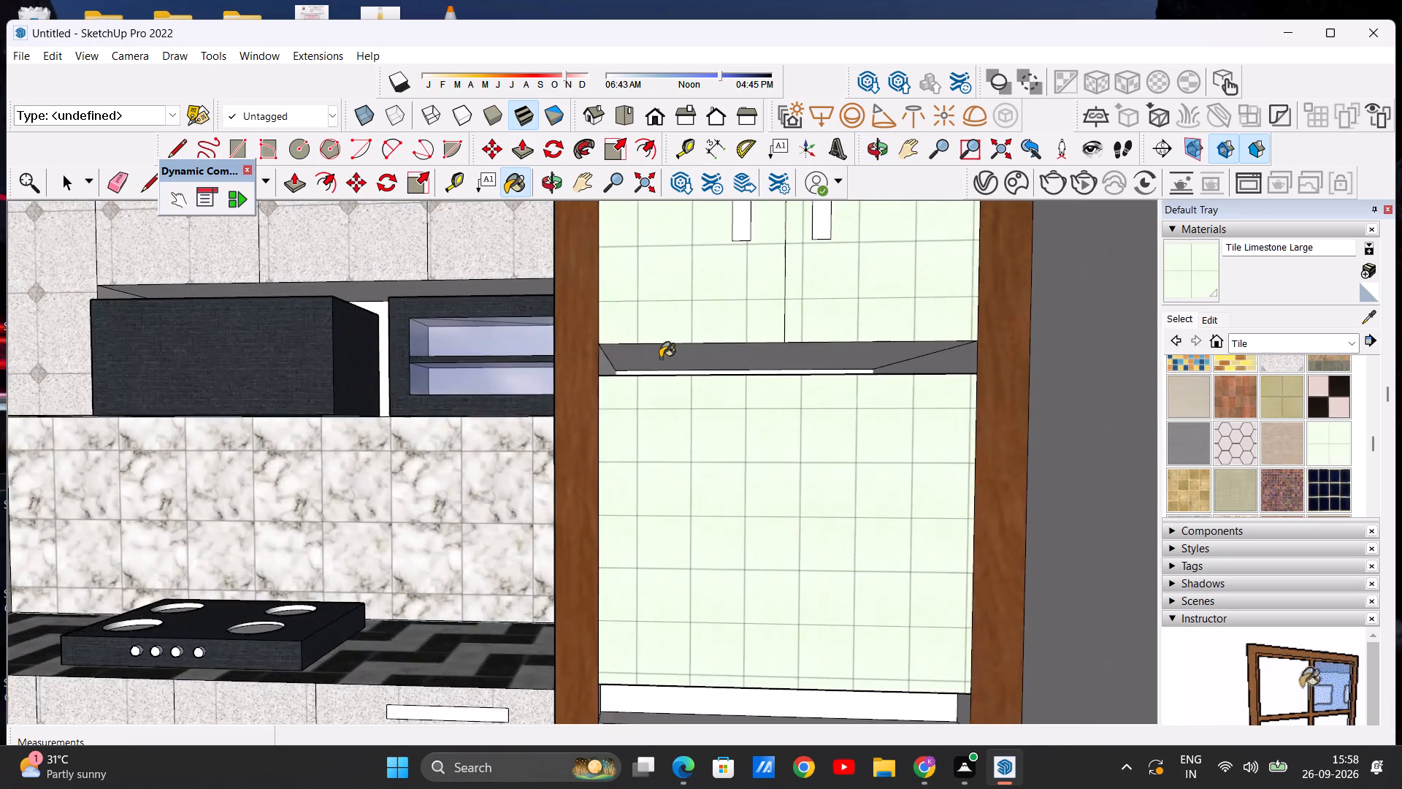
pyautogui.scroll(4, 660, 358)
pyautogui.moveTo(663, 375); pyautogui.dragTo(669, 419, button='middle')
pyautogui.moveTo(677, 382); pyautogui.dragTo(678, 338, button='middle')
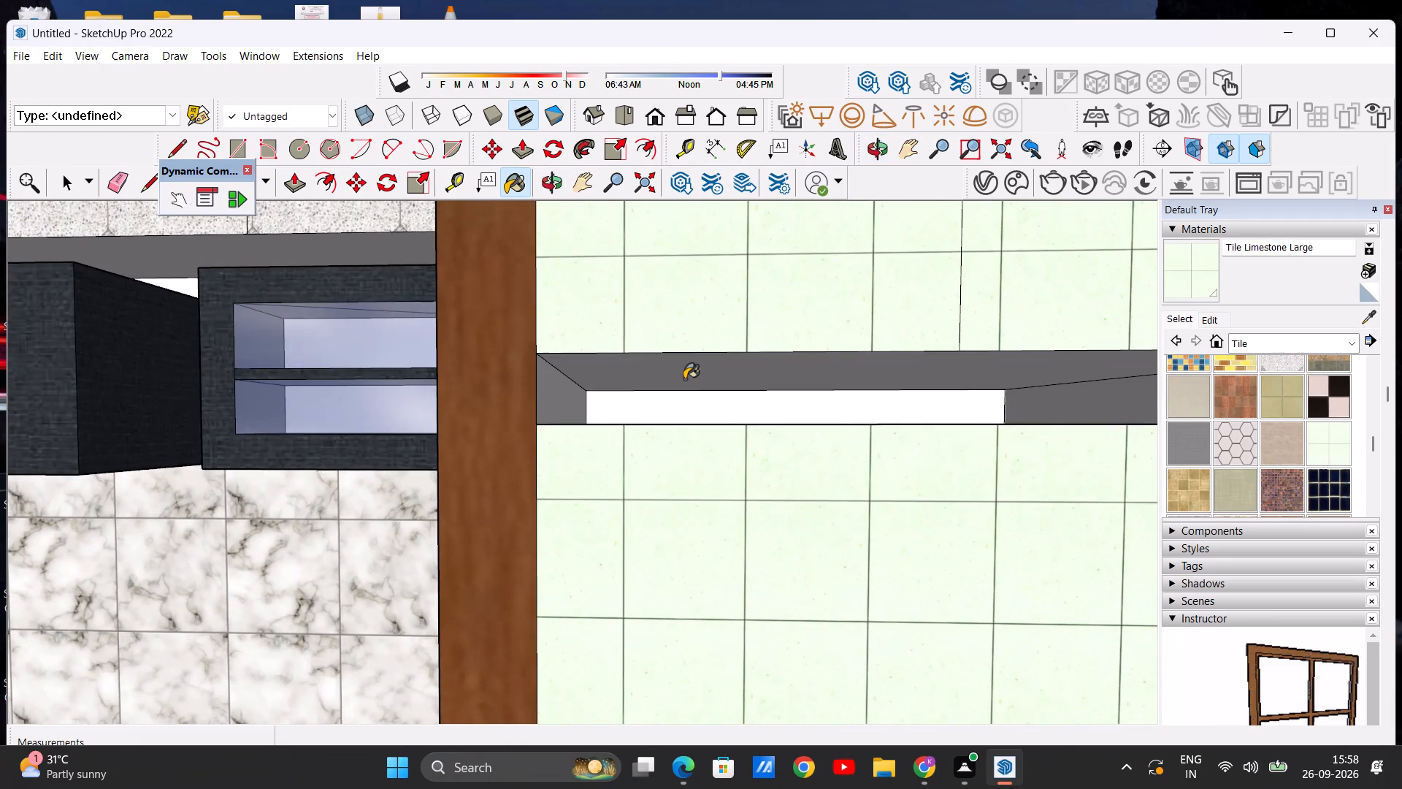
pyautogui.scroll(-20, 685, 405)
pyautogui.scroll(-2, 685, 405)
pyautogui.scroll(6, 722, 424)
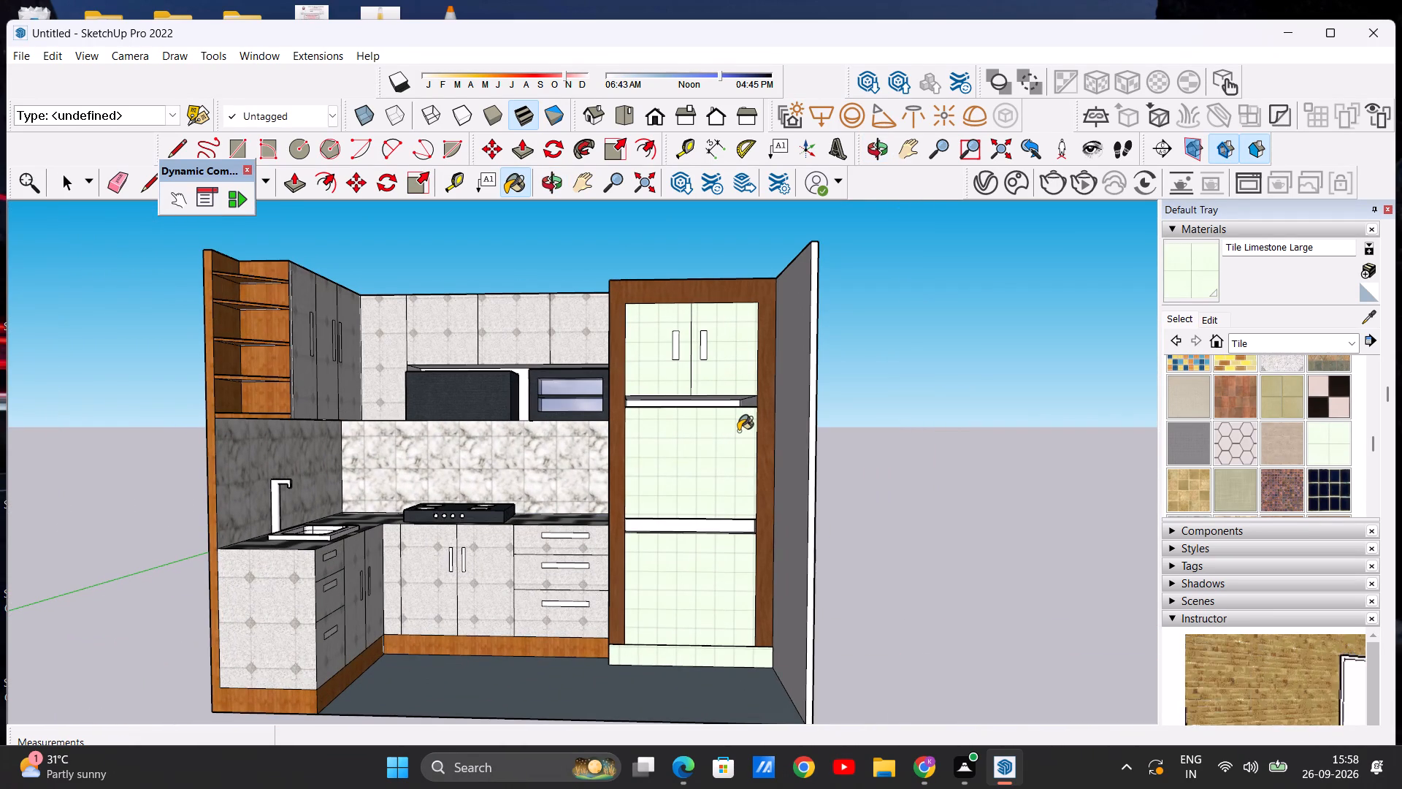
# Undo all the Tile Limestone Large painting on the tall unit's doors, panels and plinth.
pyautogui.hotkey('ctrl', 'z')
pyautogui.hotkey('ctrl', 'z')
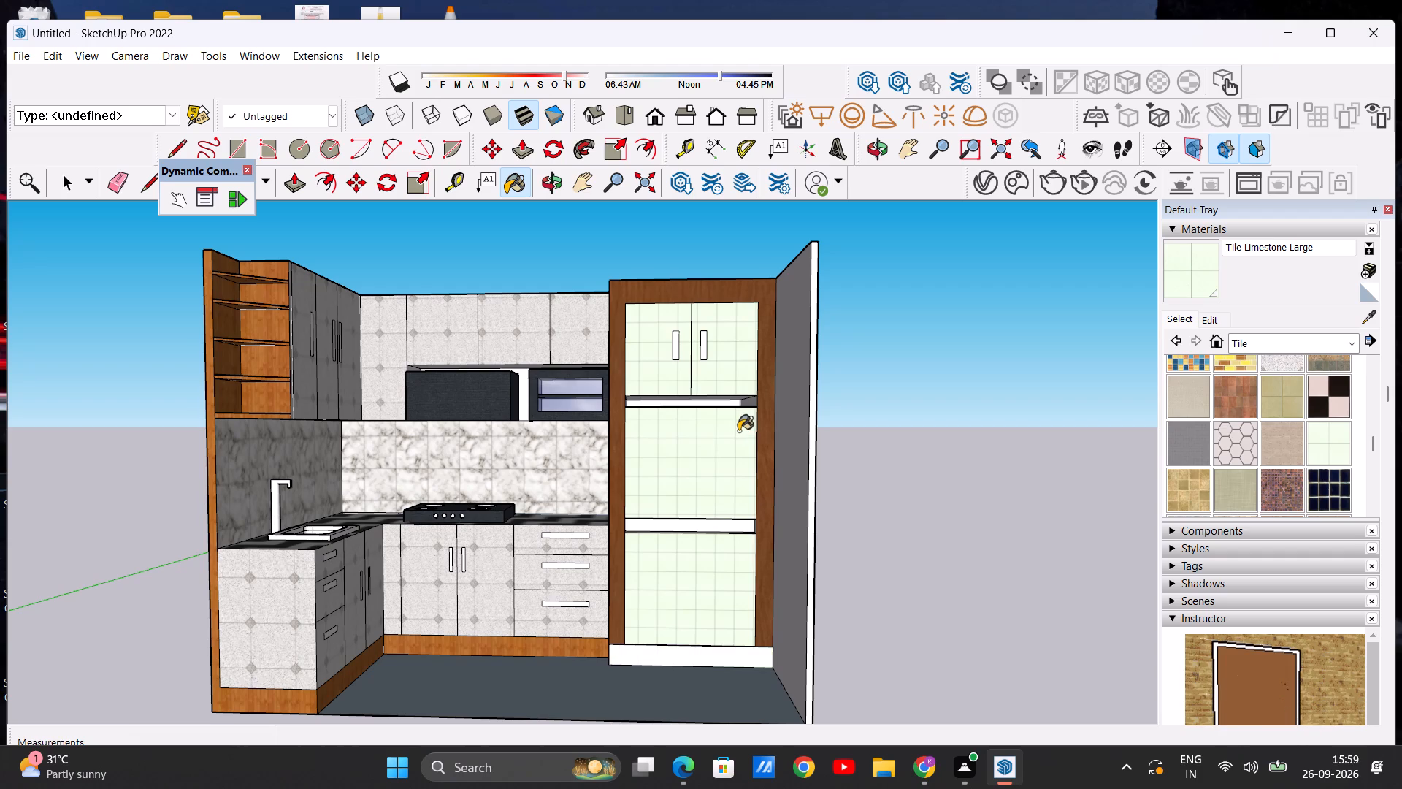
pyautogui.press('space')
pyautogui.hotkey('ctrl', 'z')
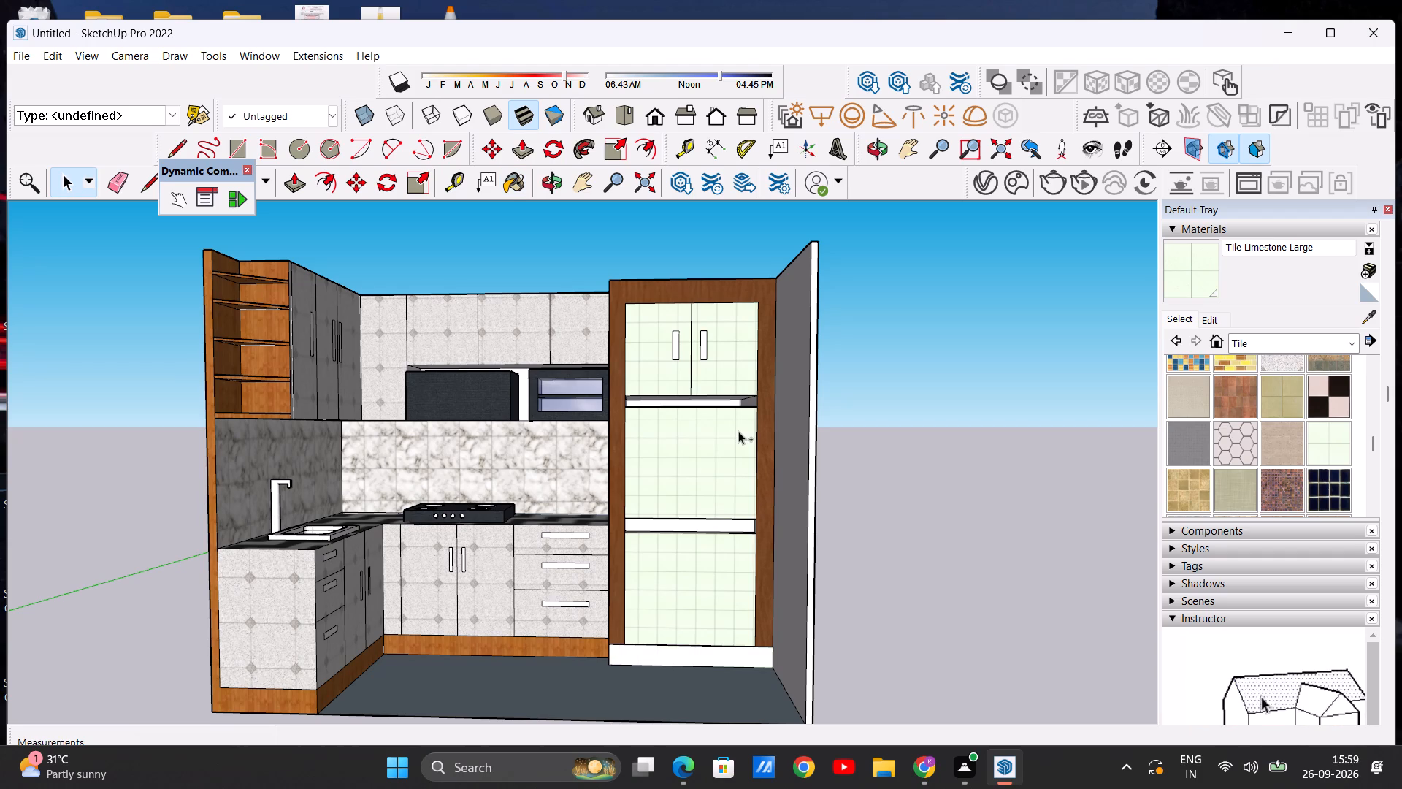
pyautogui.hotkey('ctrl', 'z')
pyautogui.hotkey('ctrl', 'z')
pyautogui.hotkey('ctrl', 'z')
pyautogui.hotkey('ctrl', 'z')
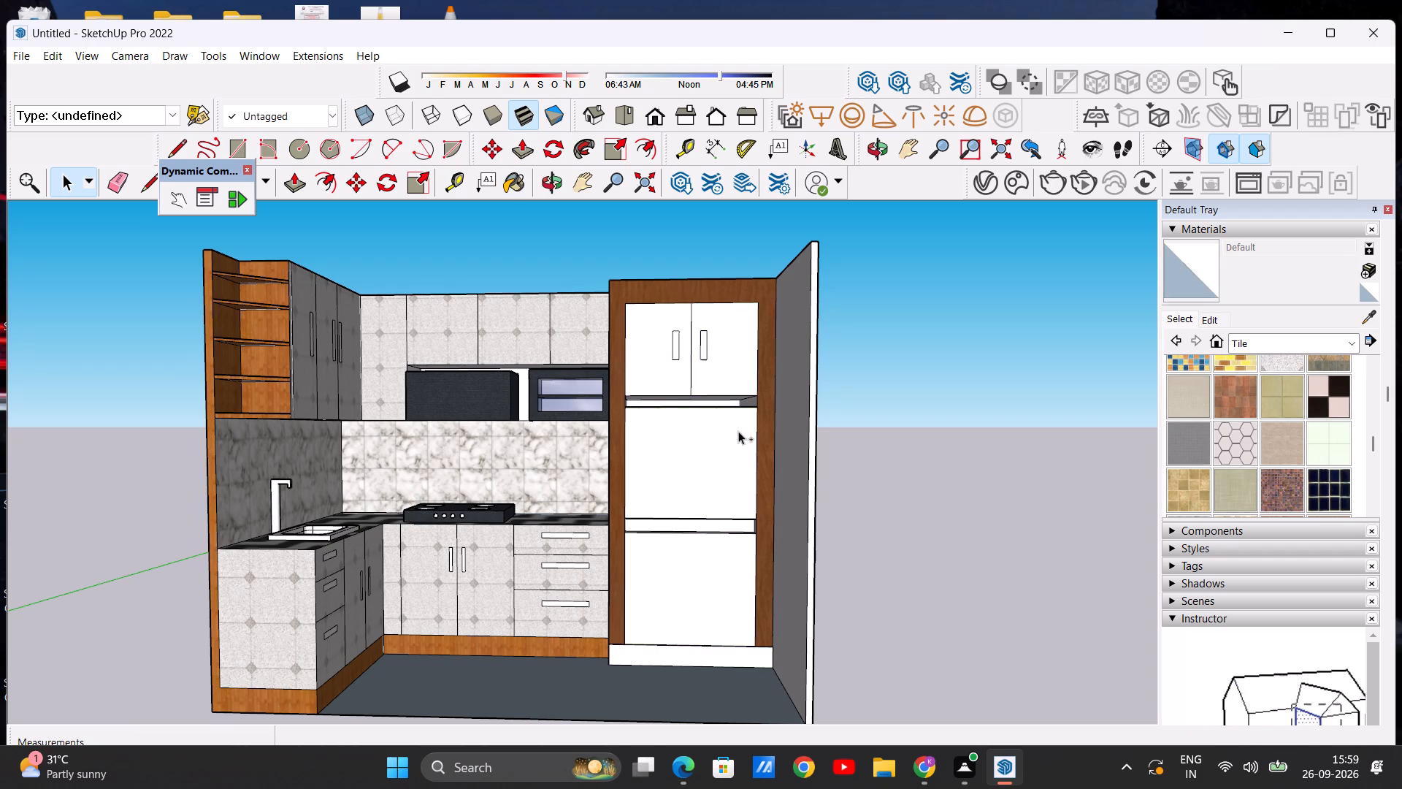
# Paint the tall unit's frame and one of its upper doors with Terrazzo Tile Light from Synthetic Surfaces.
pyautogui.scroll(-5, 728, 428)
pyautogui.scroll(5, 724, 405)
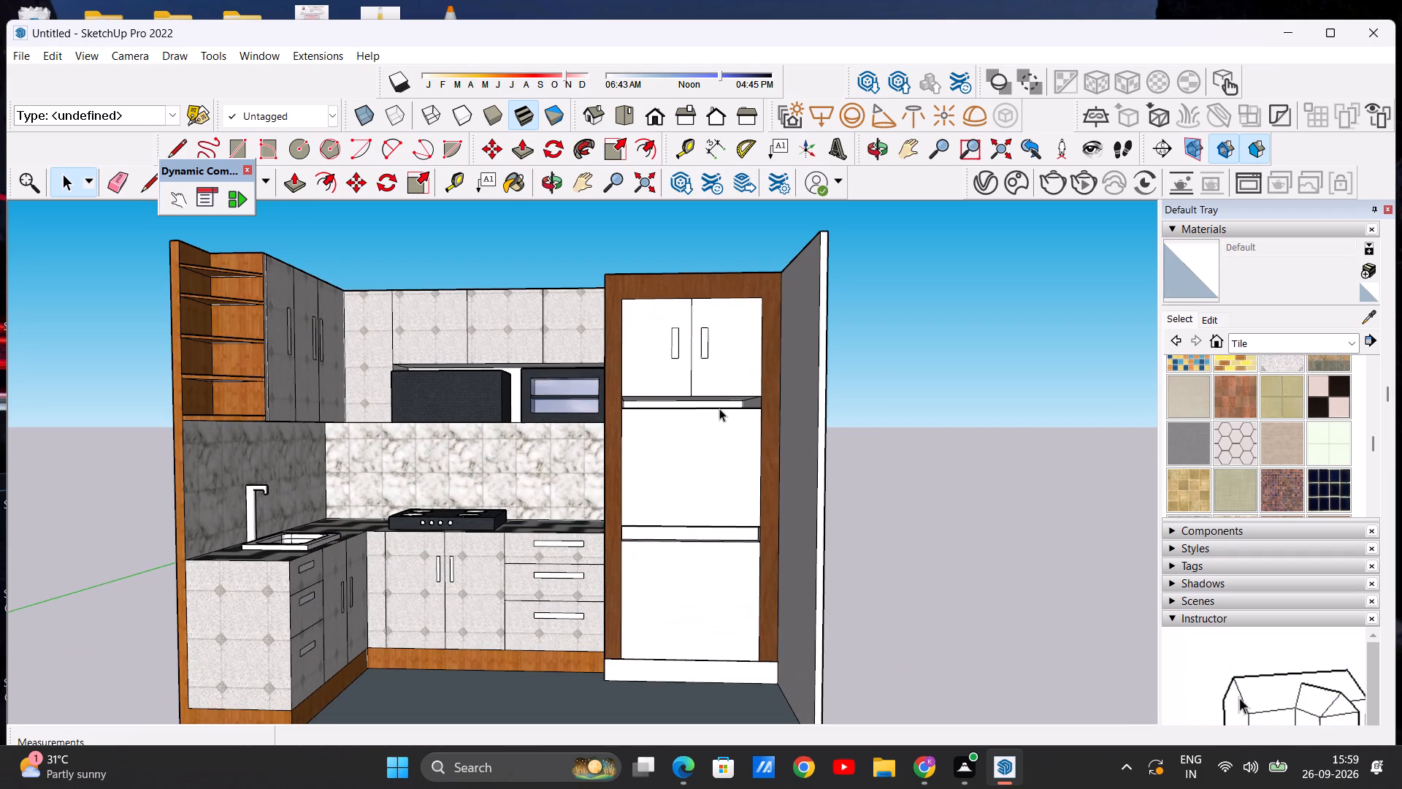
pyautogui.scroll(3, 719, 408)
pyautogui.click(1343, 343)
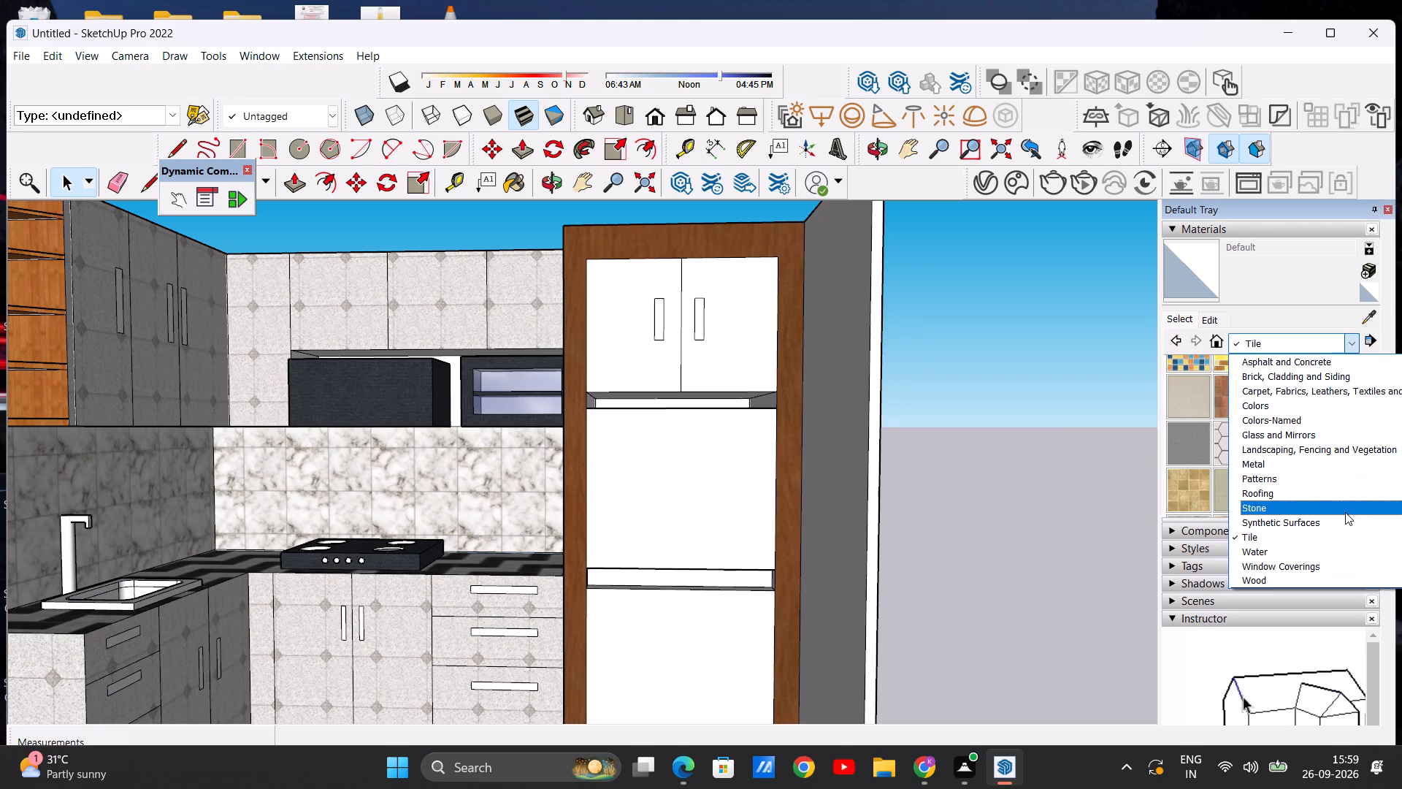
pyautogui.click(1347, 522)
pyautogui.click(1241, 460)
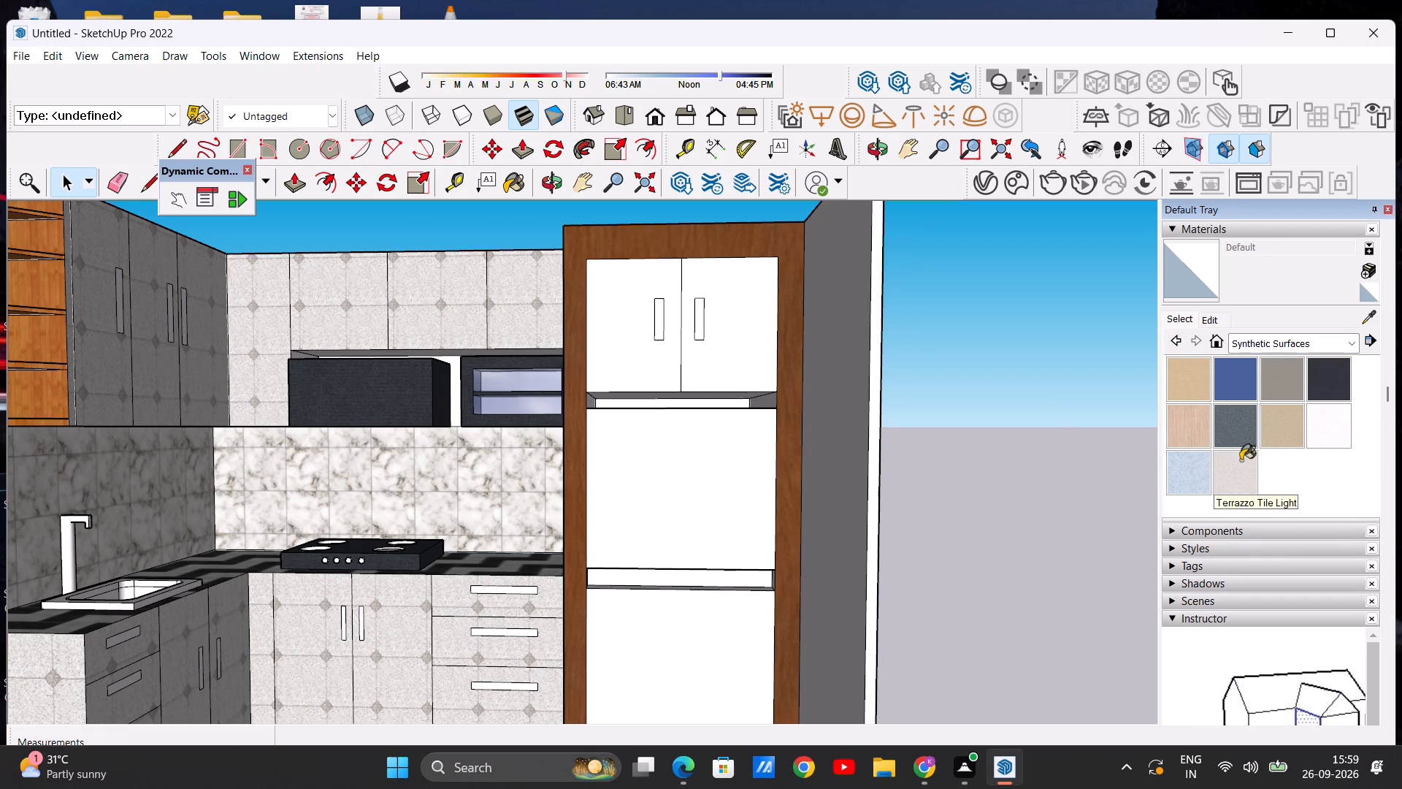
pyautogui.click(781, 357)
pyautogui.click(741, 357)
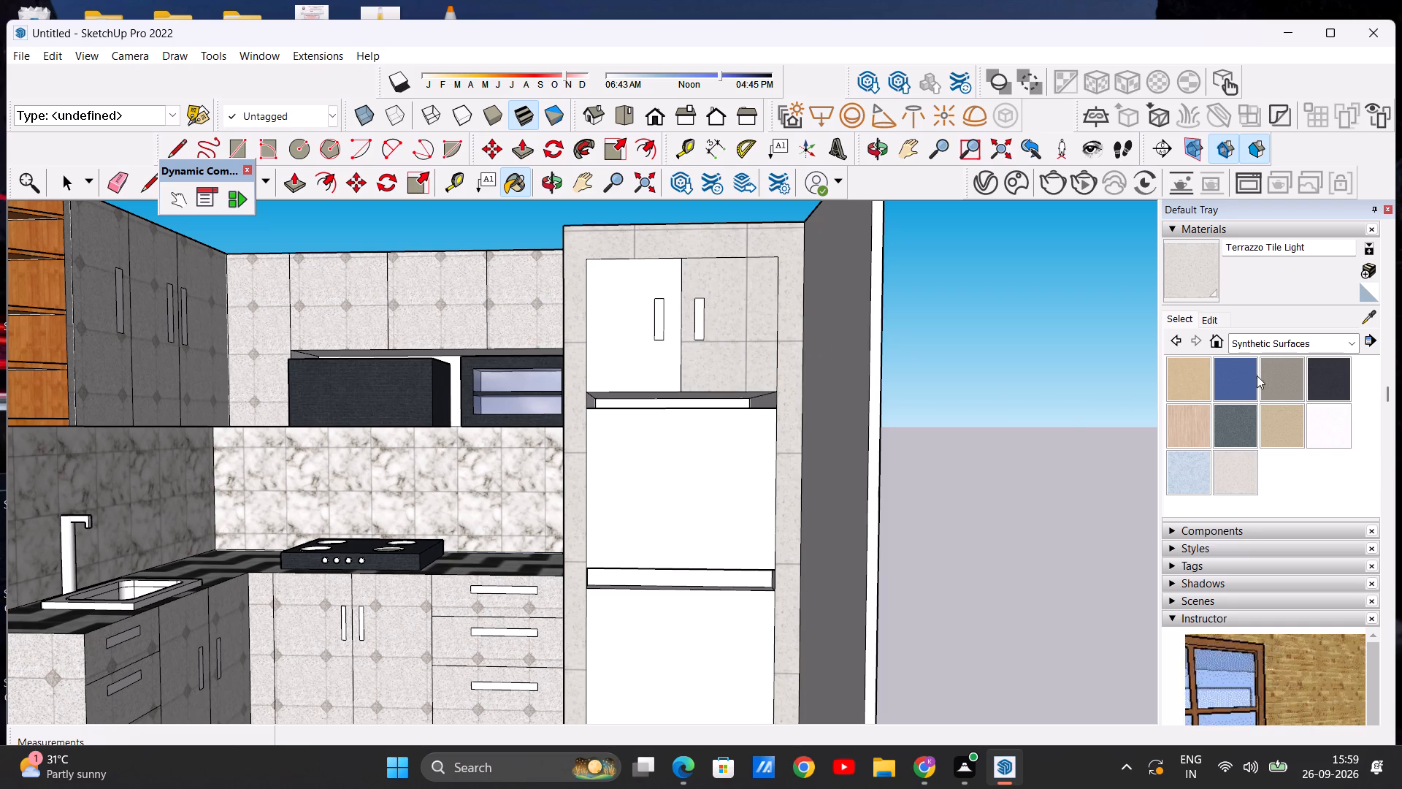
# Paint both upper doors and the middle and lower panels of the tall unit with Formica Graystone.
pyautogui.click(1265, 373)
pyautogui.click(751, 359)
pyautogui.click(659, 359)
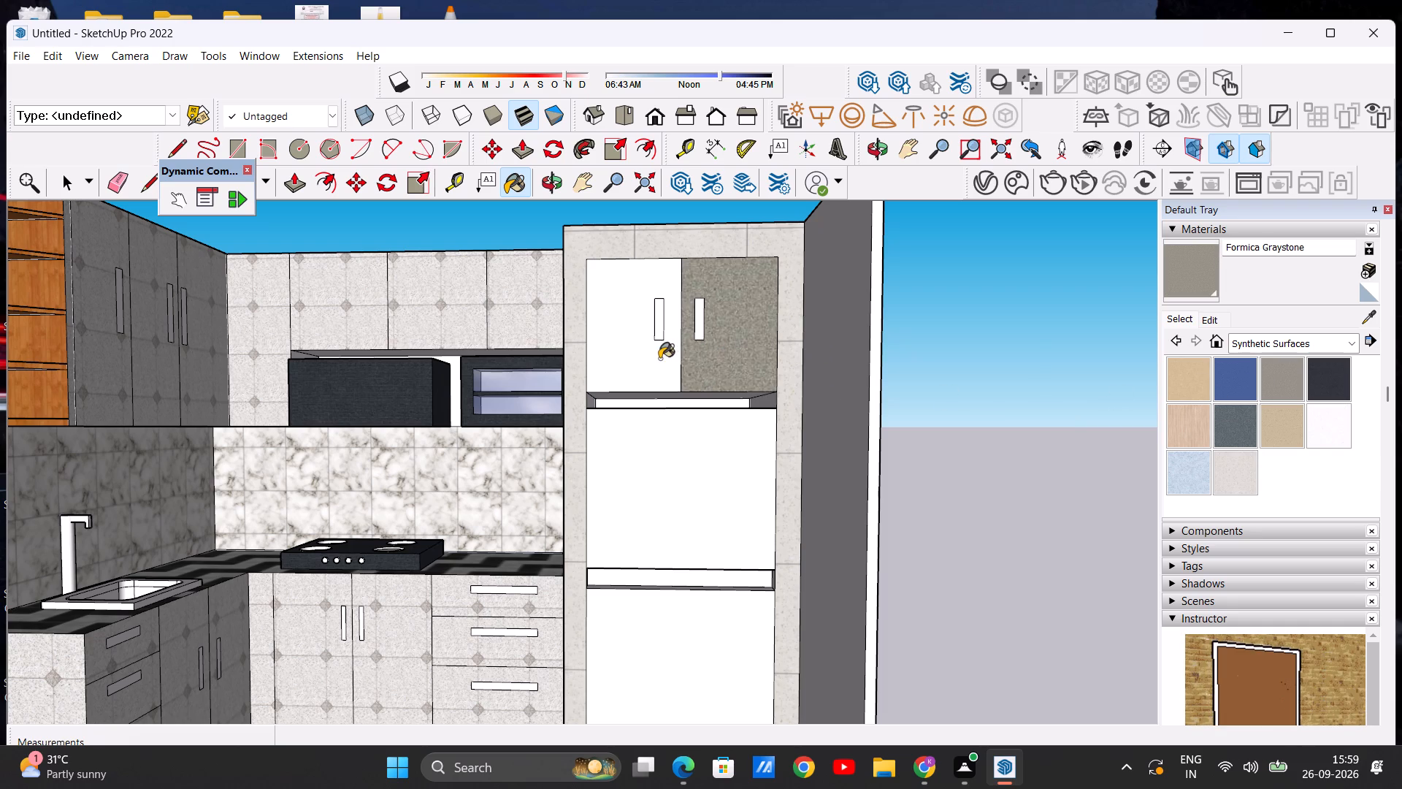
pyautogui.click(662, 457)
pyautogui.scroll(-7, 701, 385)
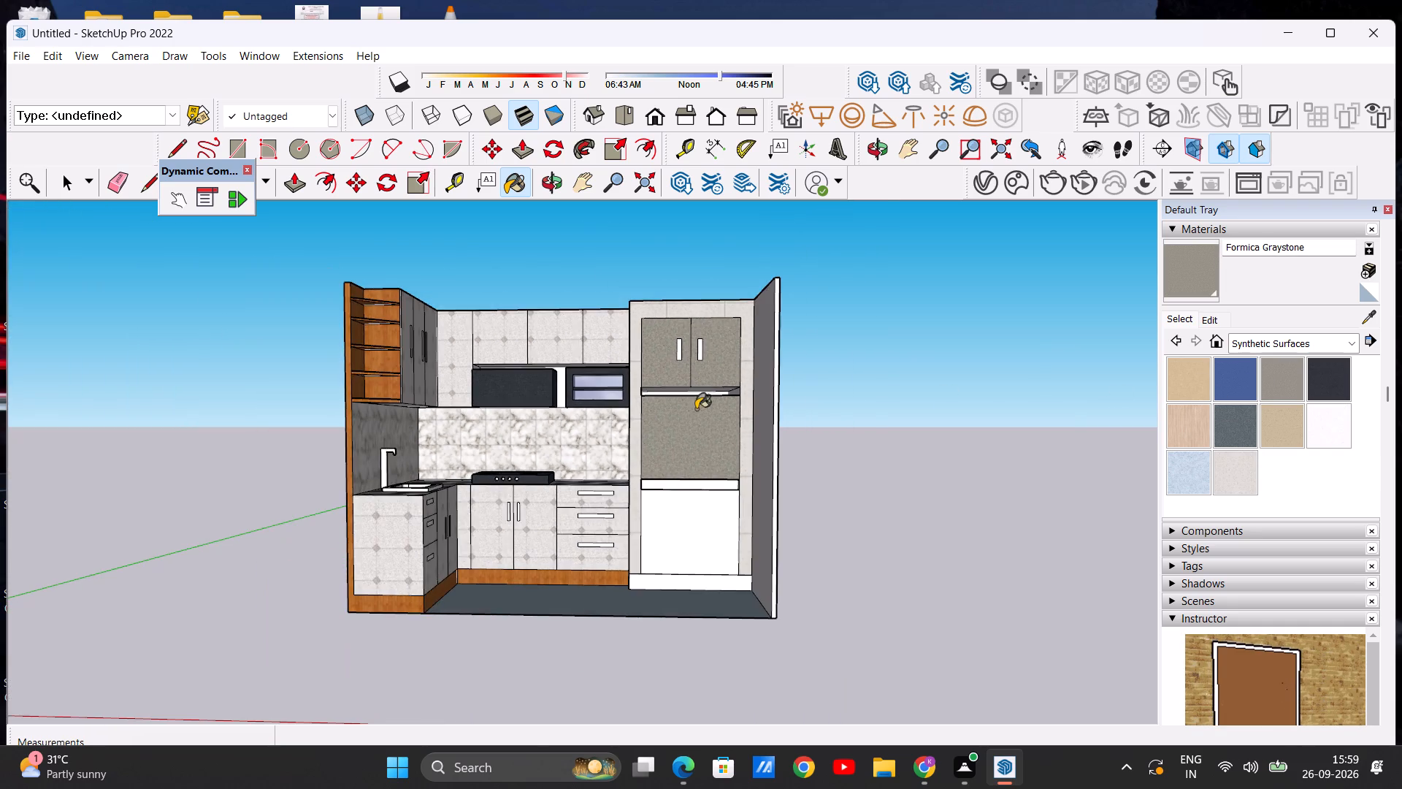
pyautogui.scroll(6, 690, 474)
pyautogui.click(687, 567)
pyautogui.scroll(-6, 723, 318)
# Paint the front of the plinth below the tall unit with Formica Graystone, keeping the floor's existing material.
pyautogui.moveTo(685, 447); pyautogui.dragTo(683, 505, button='middle')
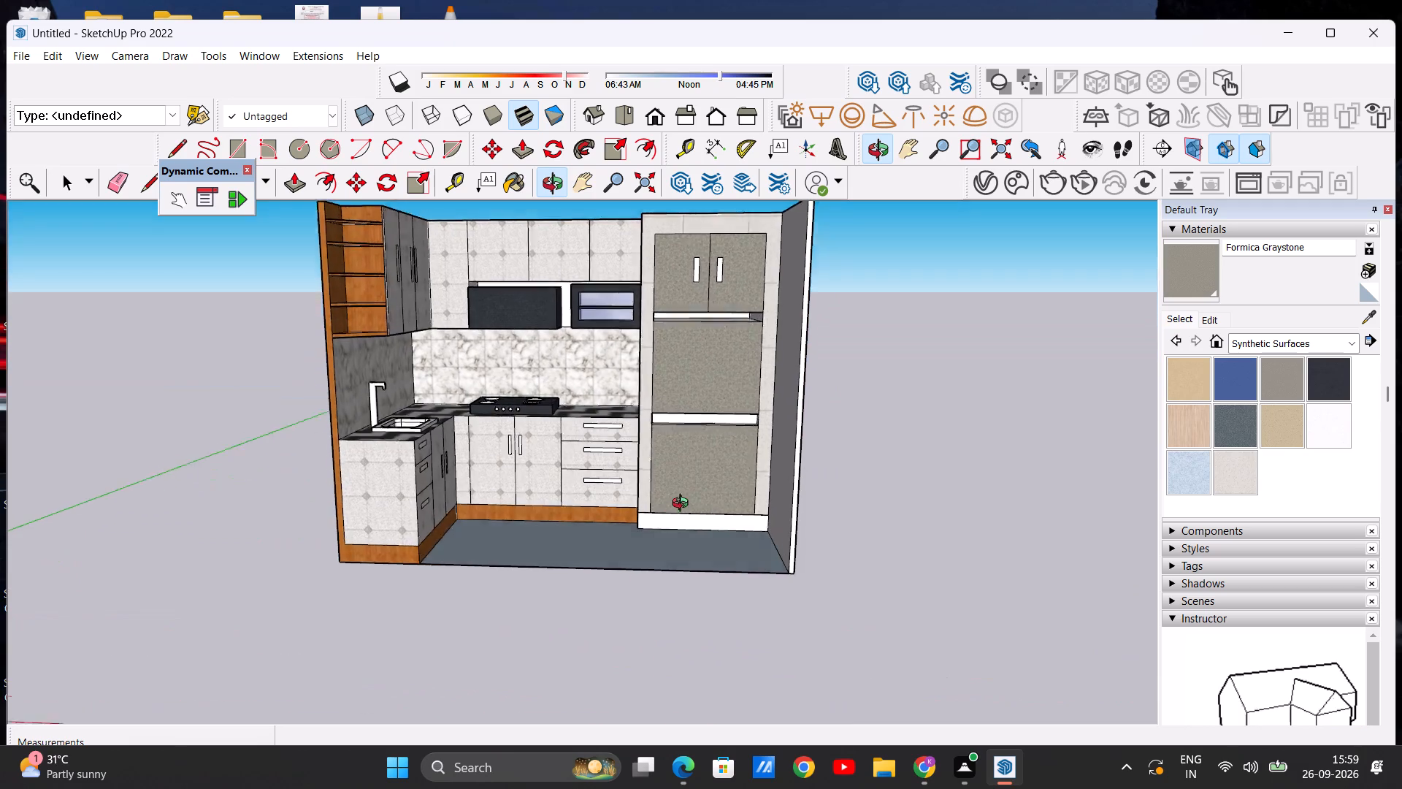
pyautogui.moveTo(683, 505); pyautogui.dragTo(692, 525, button='middle')
pyautogui.scroll(5, 703, 545)
pyautogui.click(692, 527)
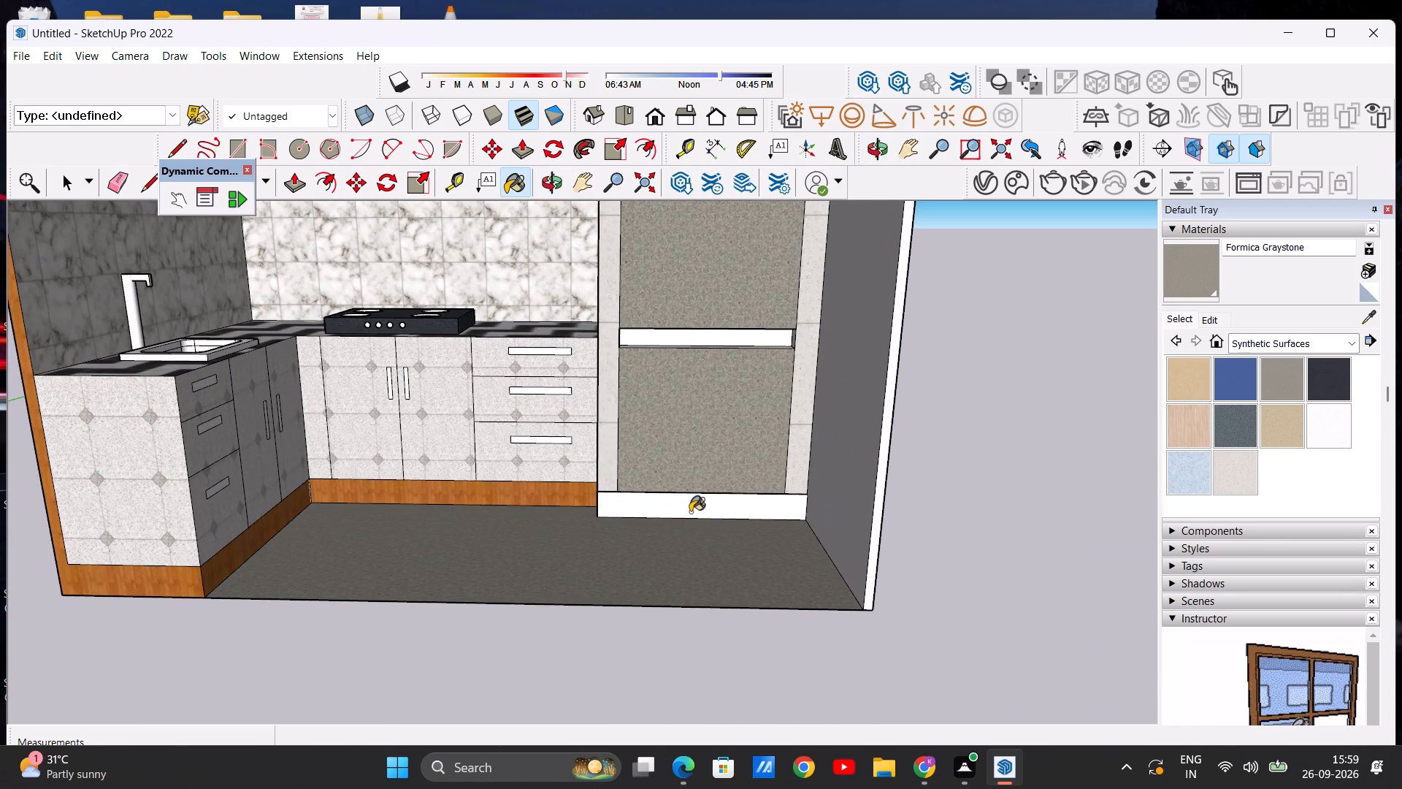
pyautogui.hotkey('ctrl', 'z')
pyautogui.click(689, 503)
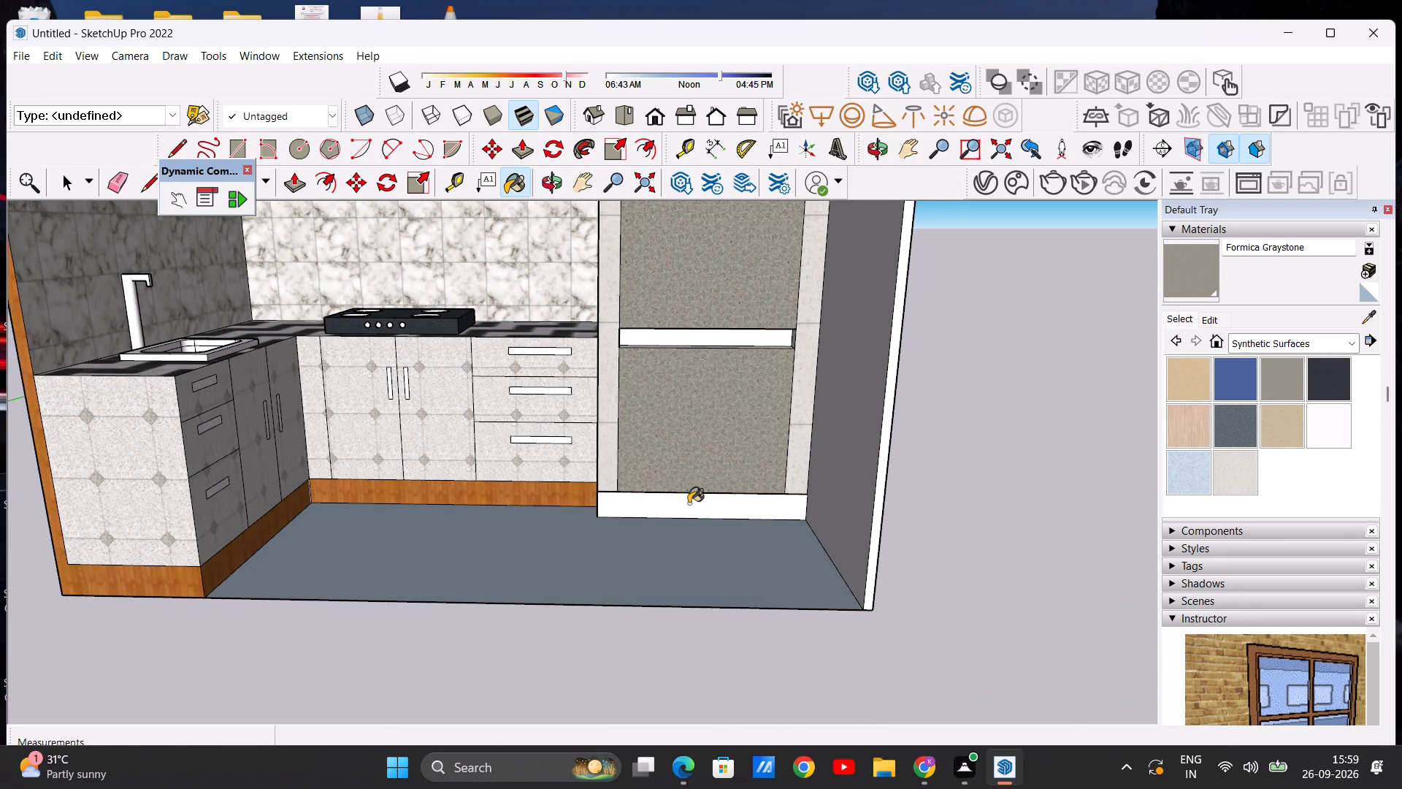
# Examine the repainted tall unit and its frame within the whole kitchen from several angles.
pyautogui.scroll(-11, 689, 503)
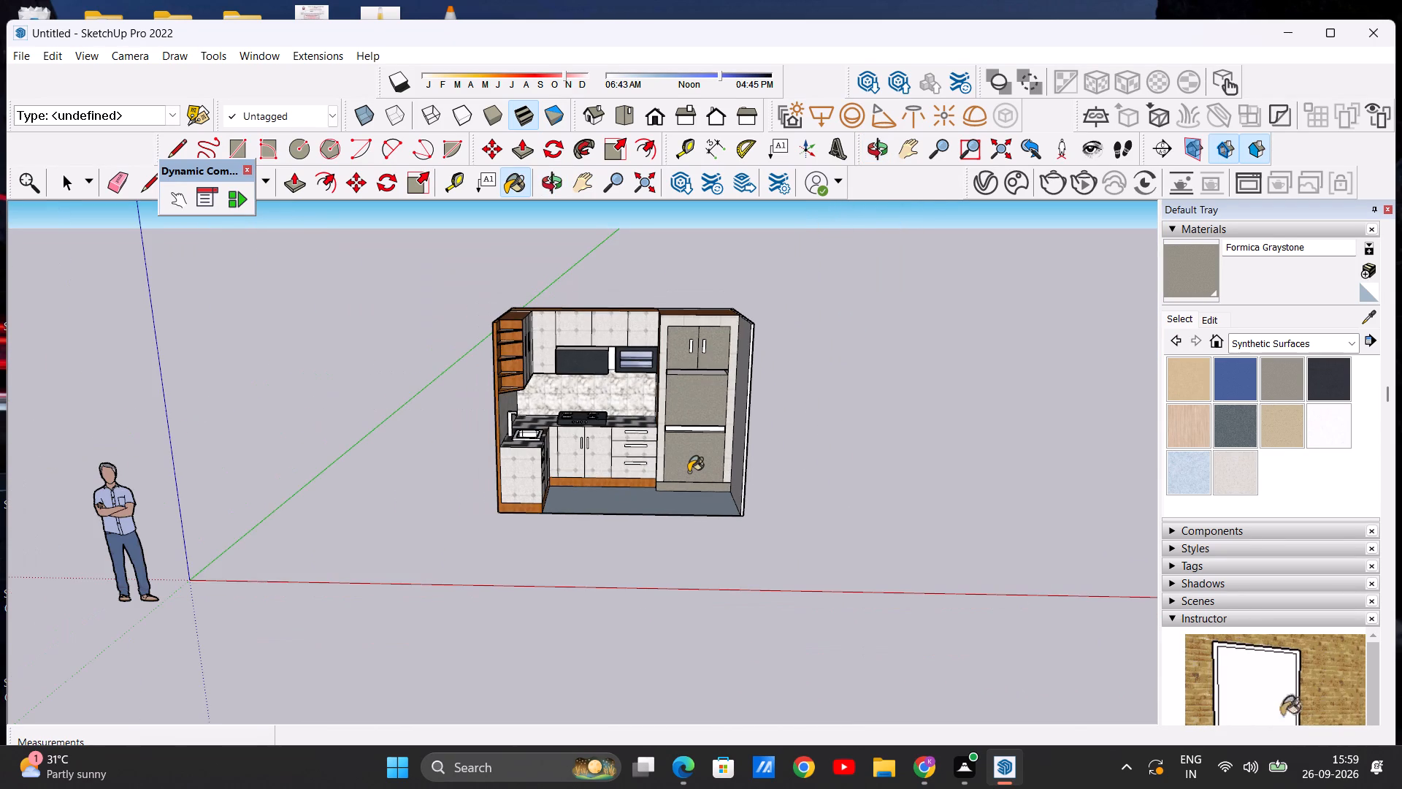
pyautogui.scroll(6, 659, 367)
pyautogui.moveTo(748, 472); pyautogui.dragTo(756, 403, button='middle')
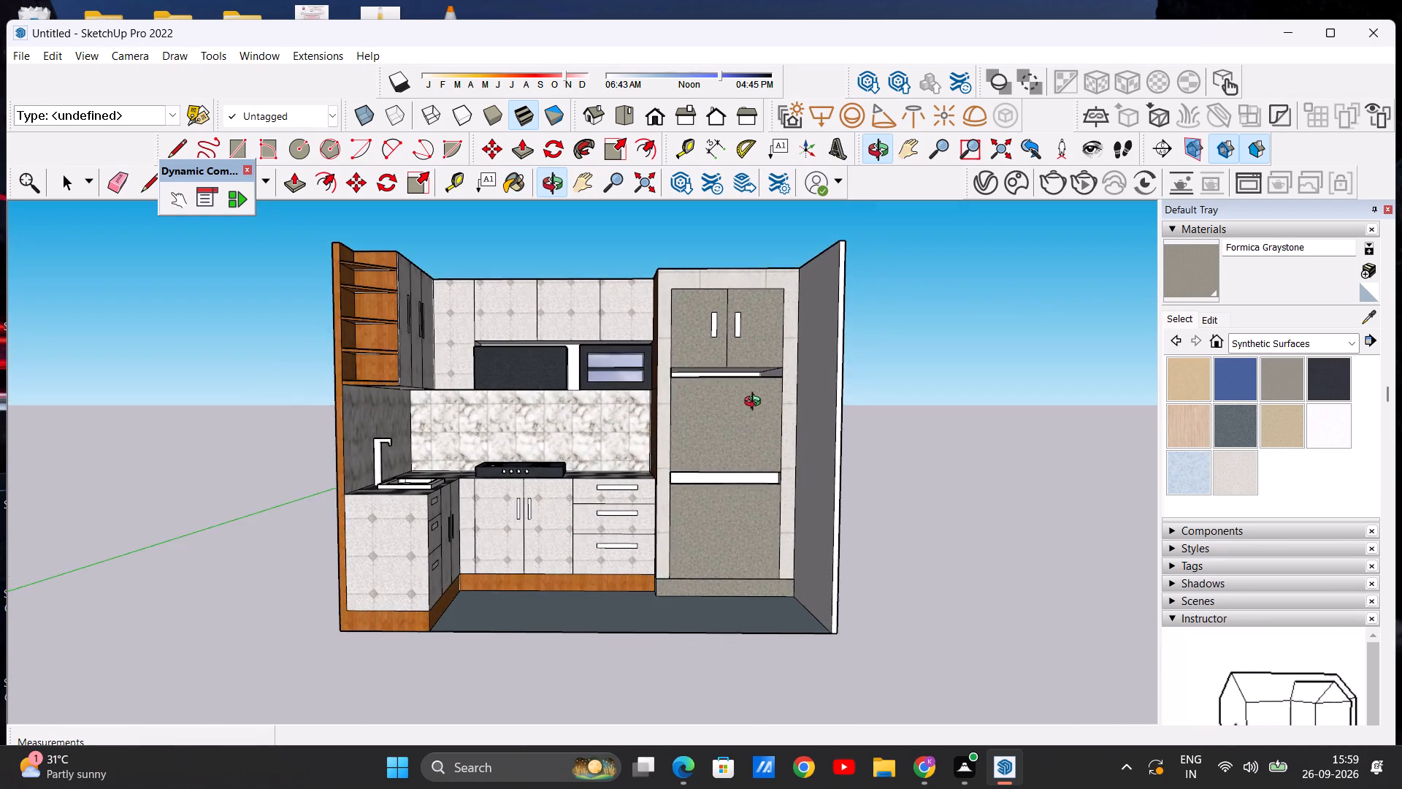
pyautogui.moveTo(756, 403); pyautogui.dragTo(695, 422, button='middle')
pyautogui.scroll(-5, 696, 422)
pyautogui.moveTo(677, 462); pyautogui.dragTo(746, 446, button='middle')
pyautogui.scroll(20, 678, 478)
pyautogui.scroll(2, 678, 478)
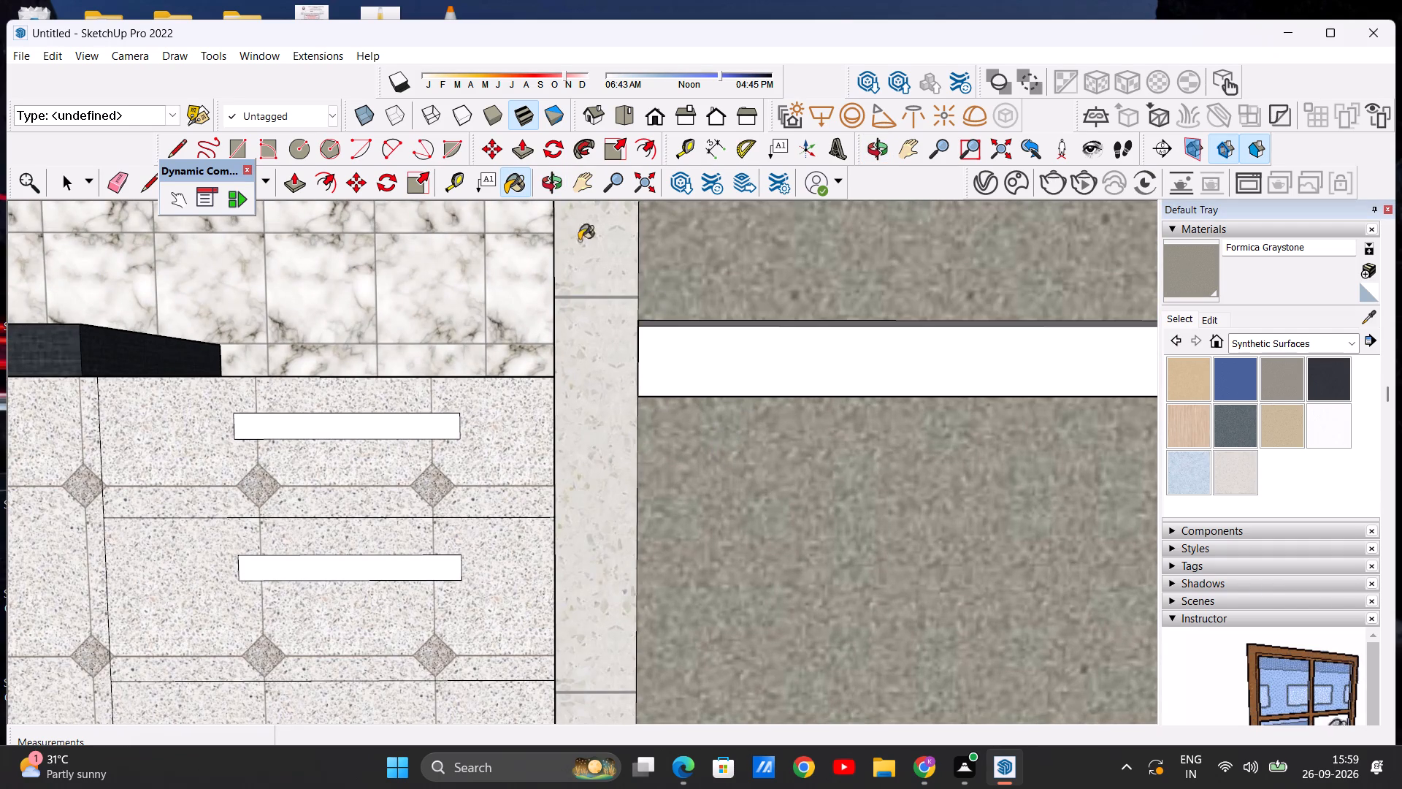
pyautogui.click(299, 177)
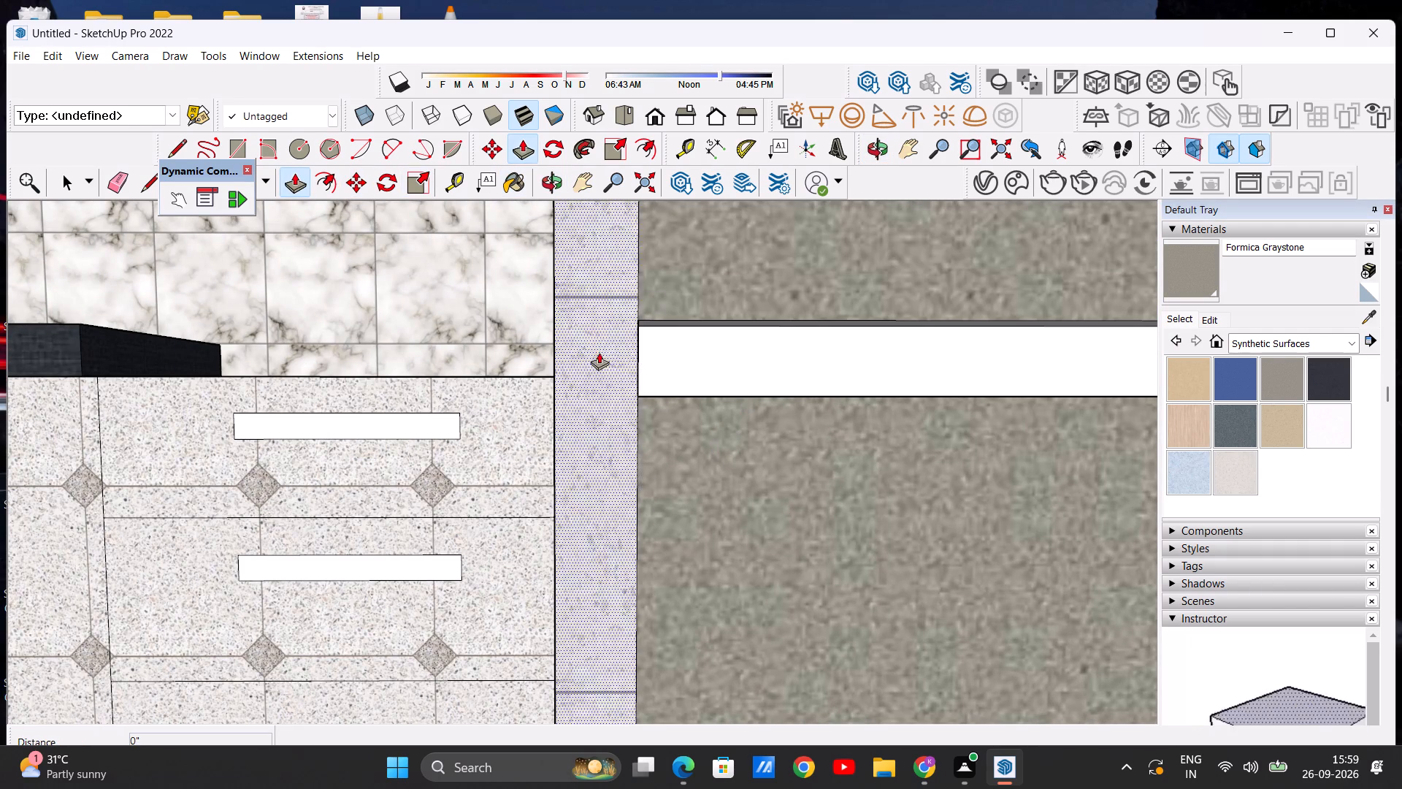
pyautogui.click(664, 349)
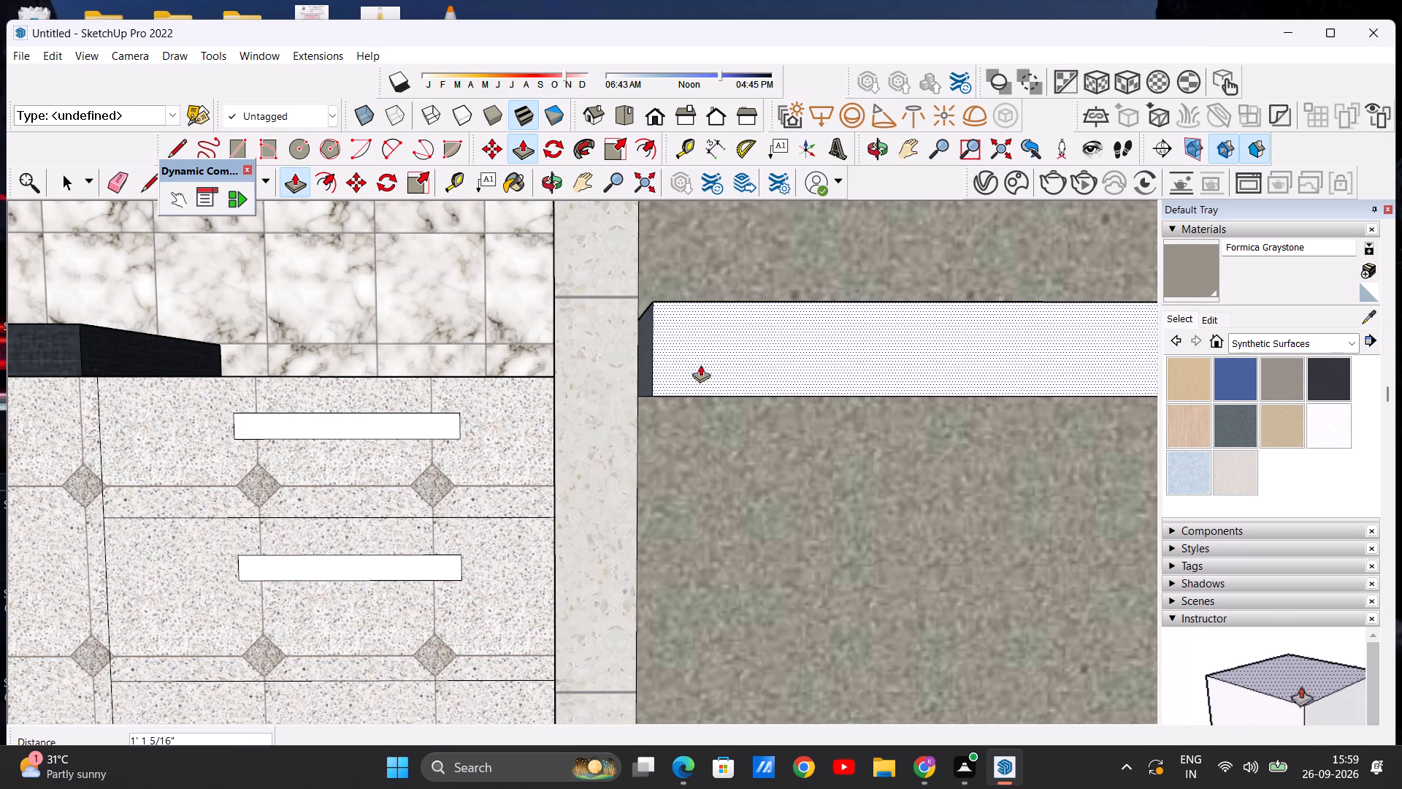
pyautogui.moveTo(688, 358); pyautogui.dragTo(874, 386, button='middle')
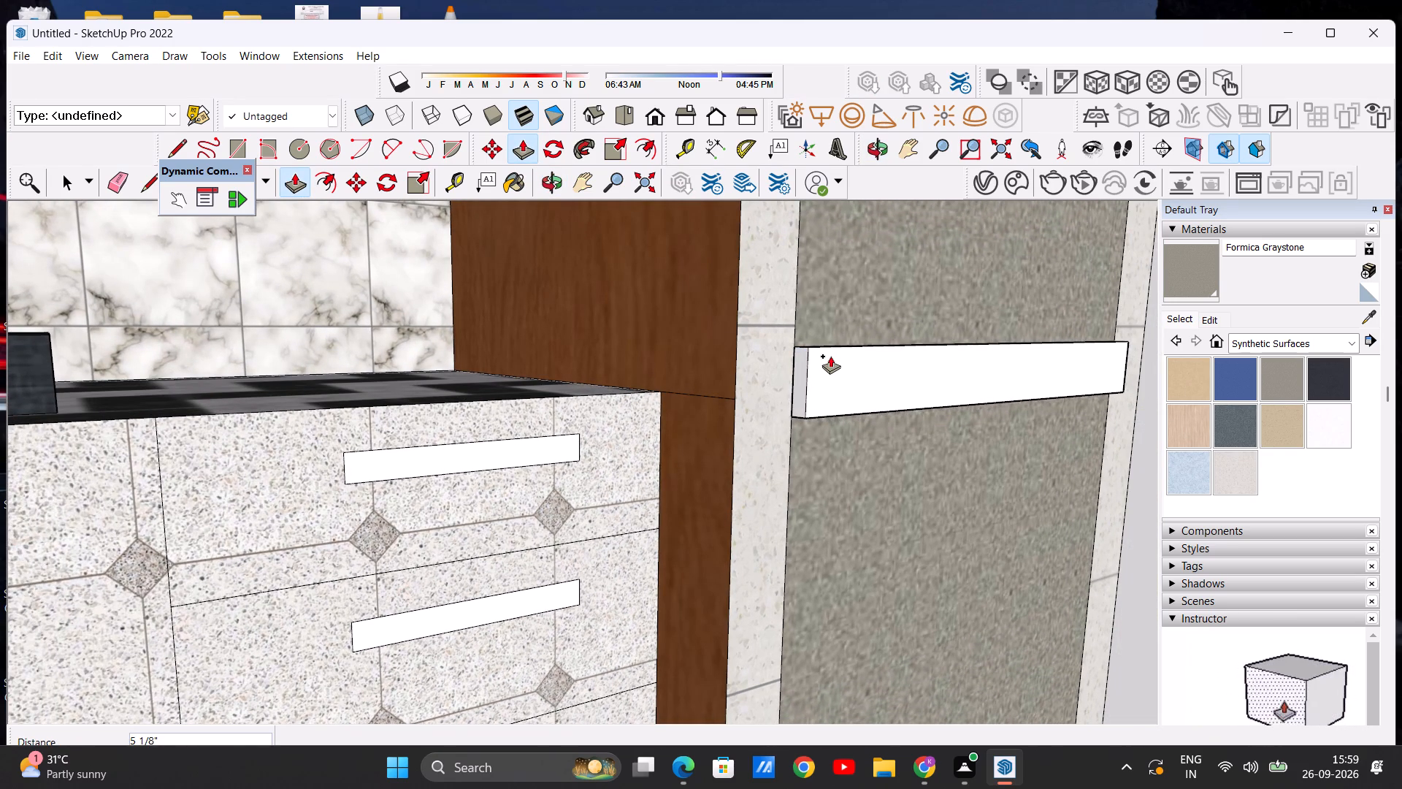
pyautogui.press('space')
# Paint the inner faces of the recess between the tall unit's middle and lower panels with Formica Laminate Dark.
pyautogui.scroll(-3, 862, 362)
pyautogui.scroll(3, 896, 367)
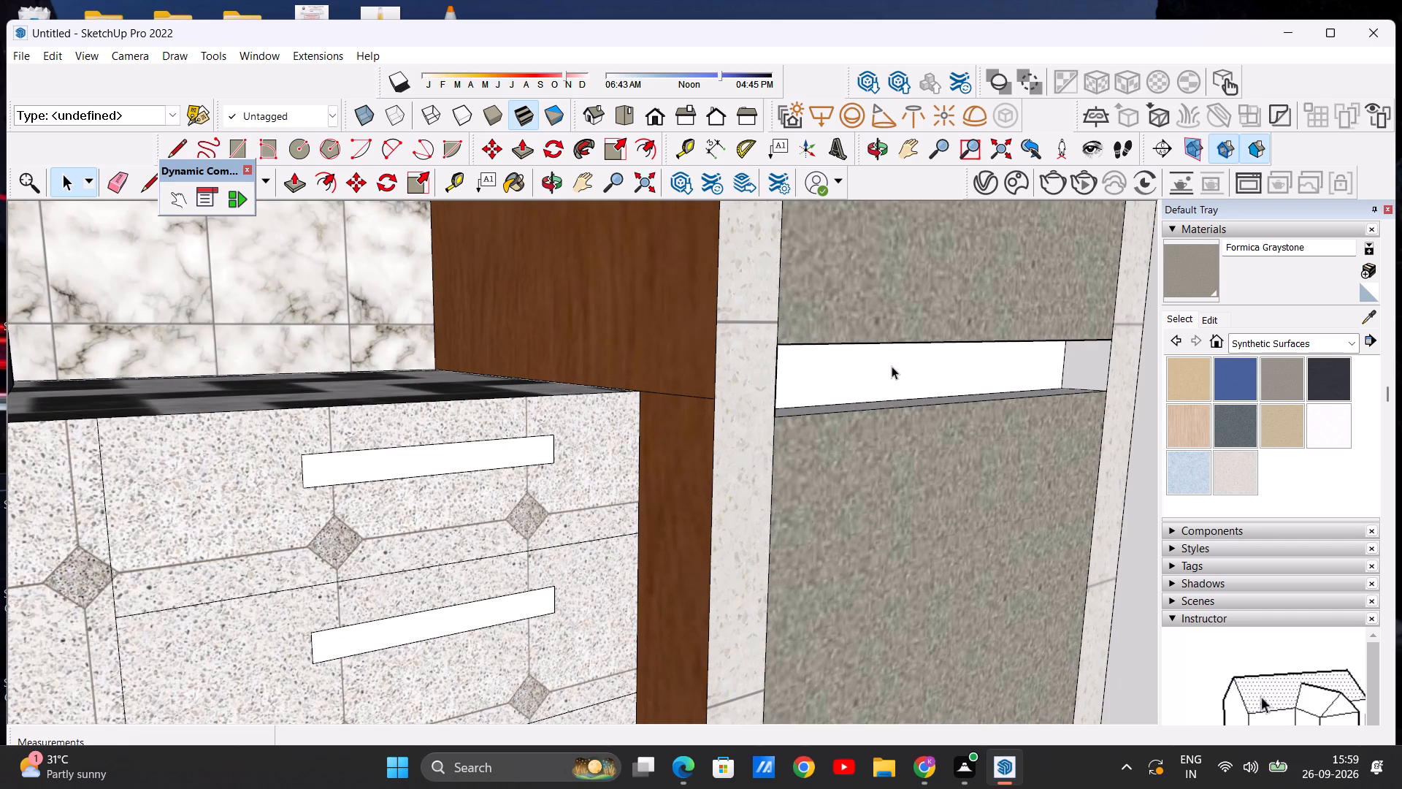
pyautogui.click(1322, 373)
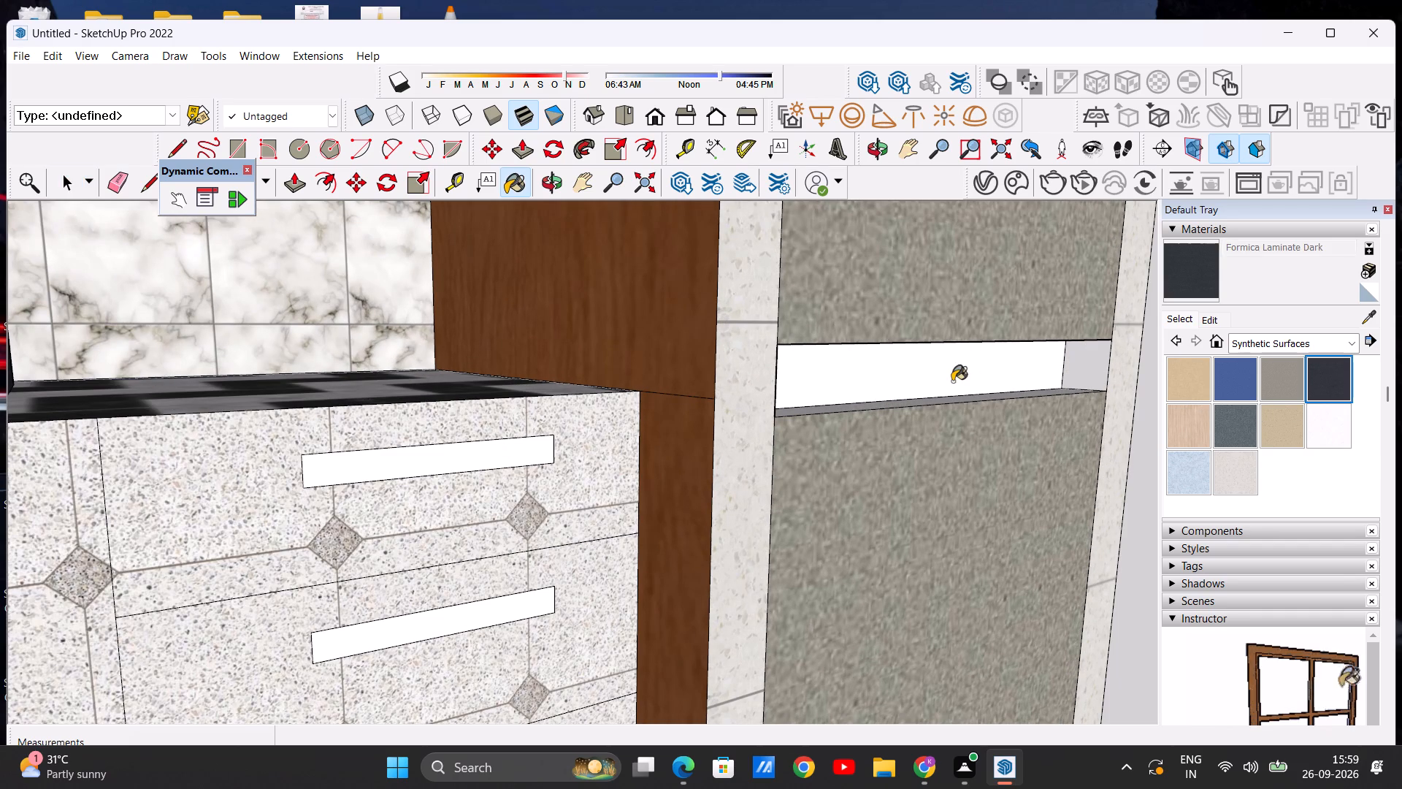
pyautogui.click(931, 376)
pyautogui.click(1074, 365)
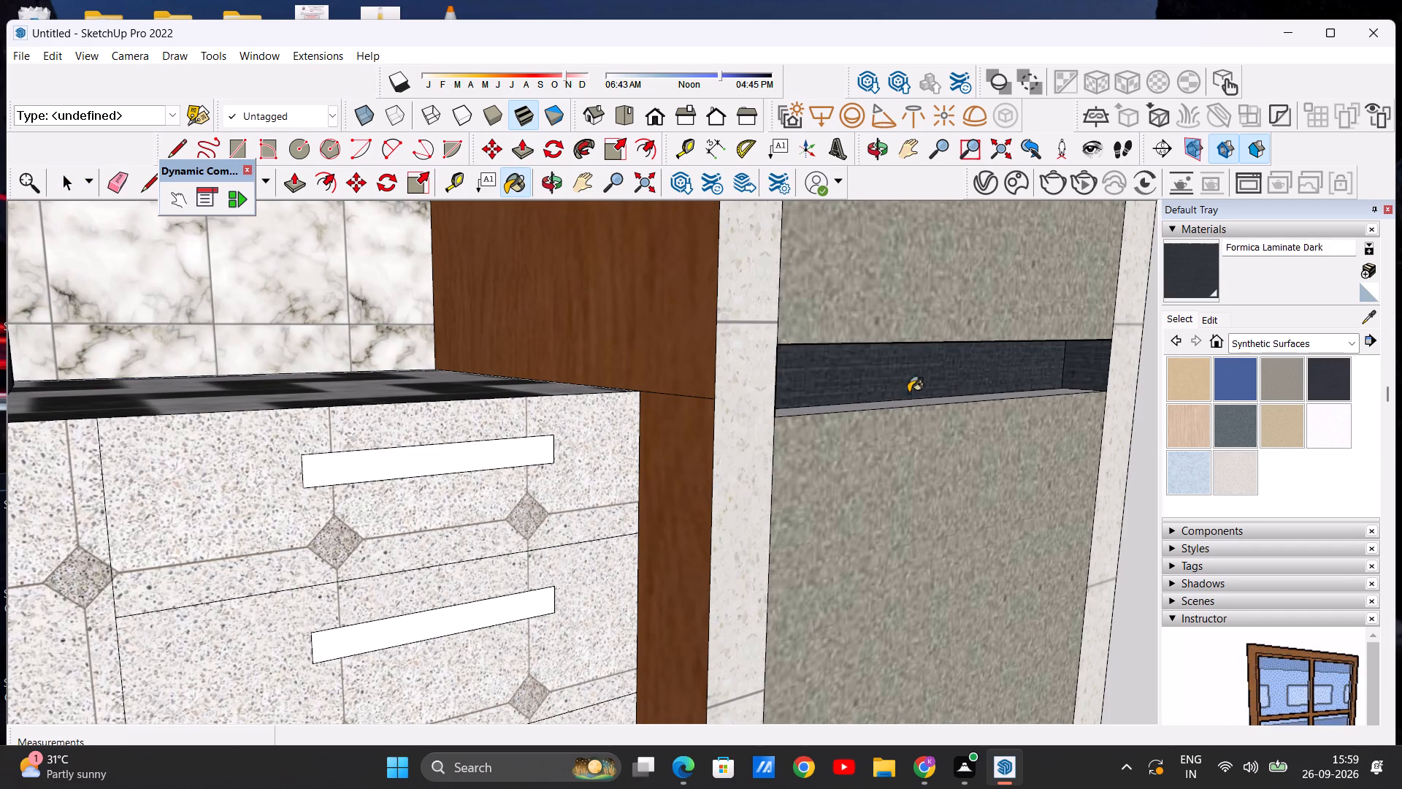
pyautogui.moveTo(951, 403); pyautogui.dragTo(598, 417, button='middle')
pyautogui.scroll(3, 526, 403)
pyautogui.click(395, 393)
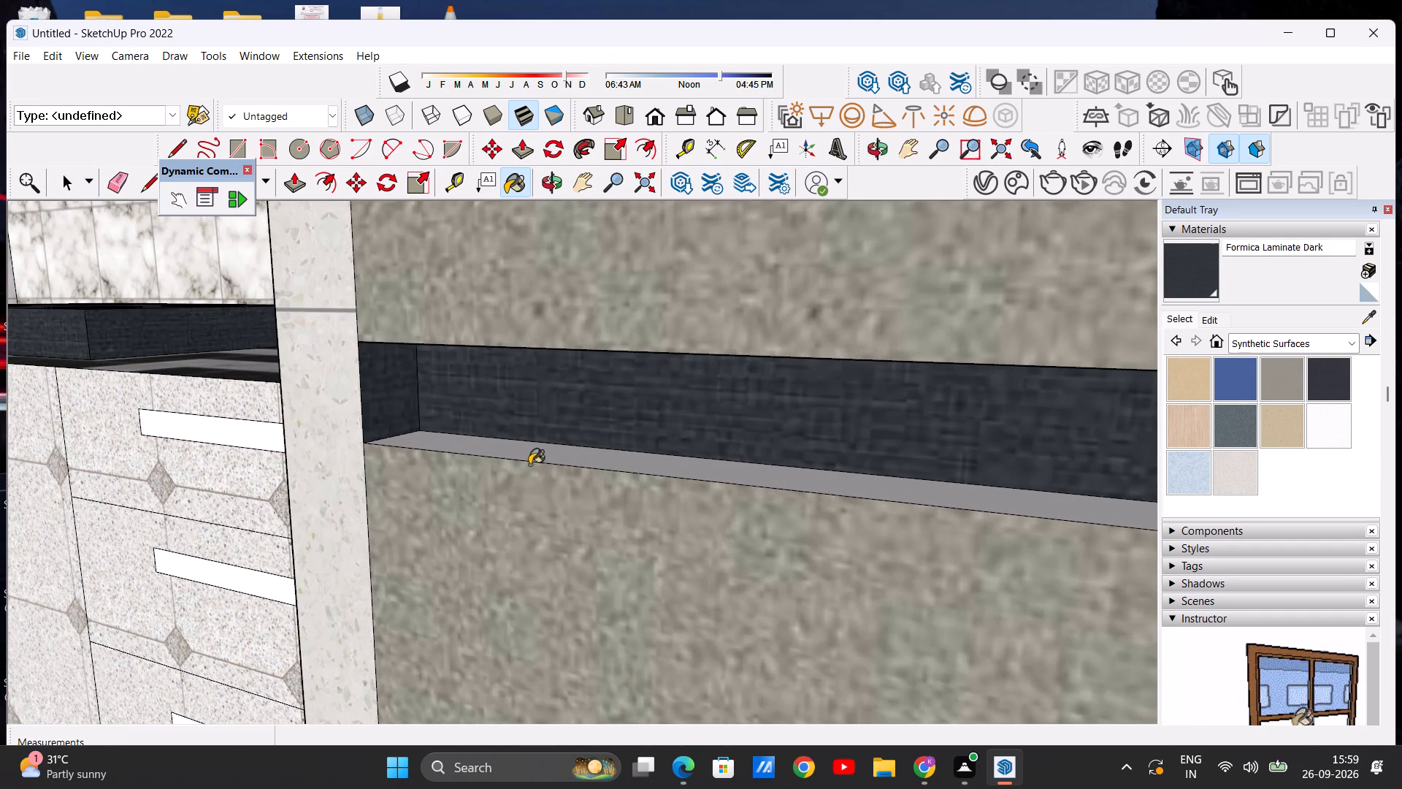
pyautogui.click(532, 451)
pyautogui.scroll(-20, 702, 465)
pyautogui.scroll(-5, 702, 465)
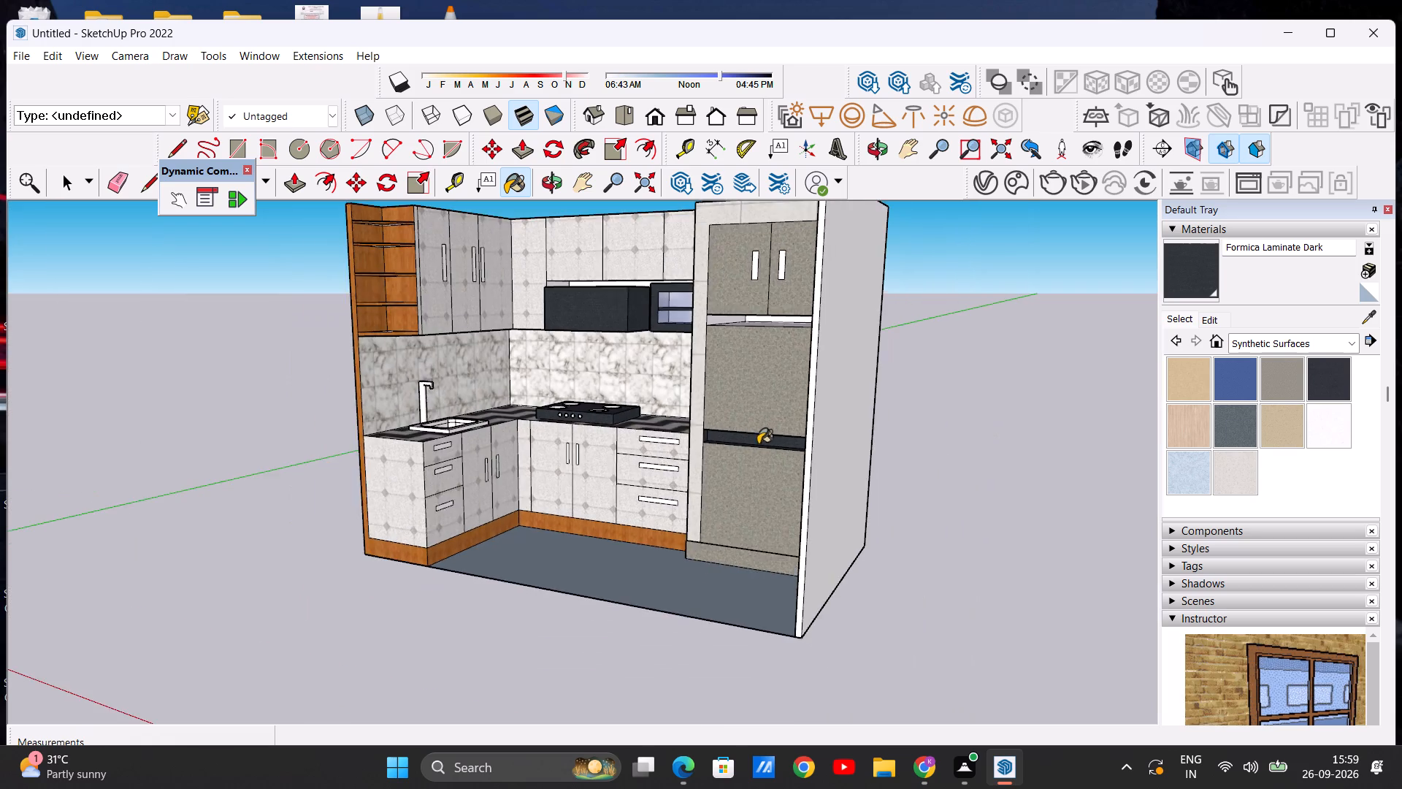
# Paint the inner faces of the recess below the tall unit's upper doors with Formica Laminate Dark.
pyautogui.moveTo(738, 473); pyautogui.dragTo(861, 451, button='middle')
pyautogui.scroll(4, 739, 317)
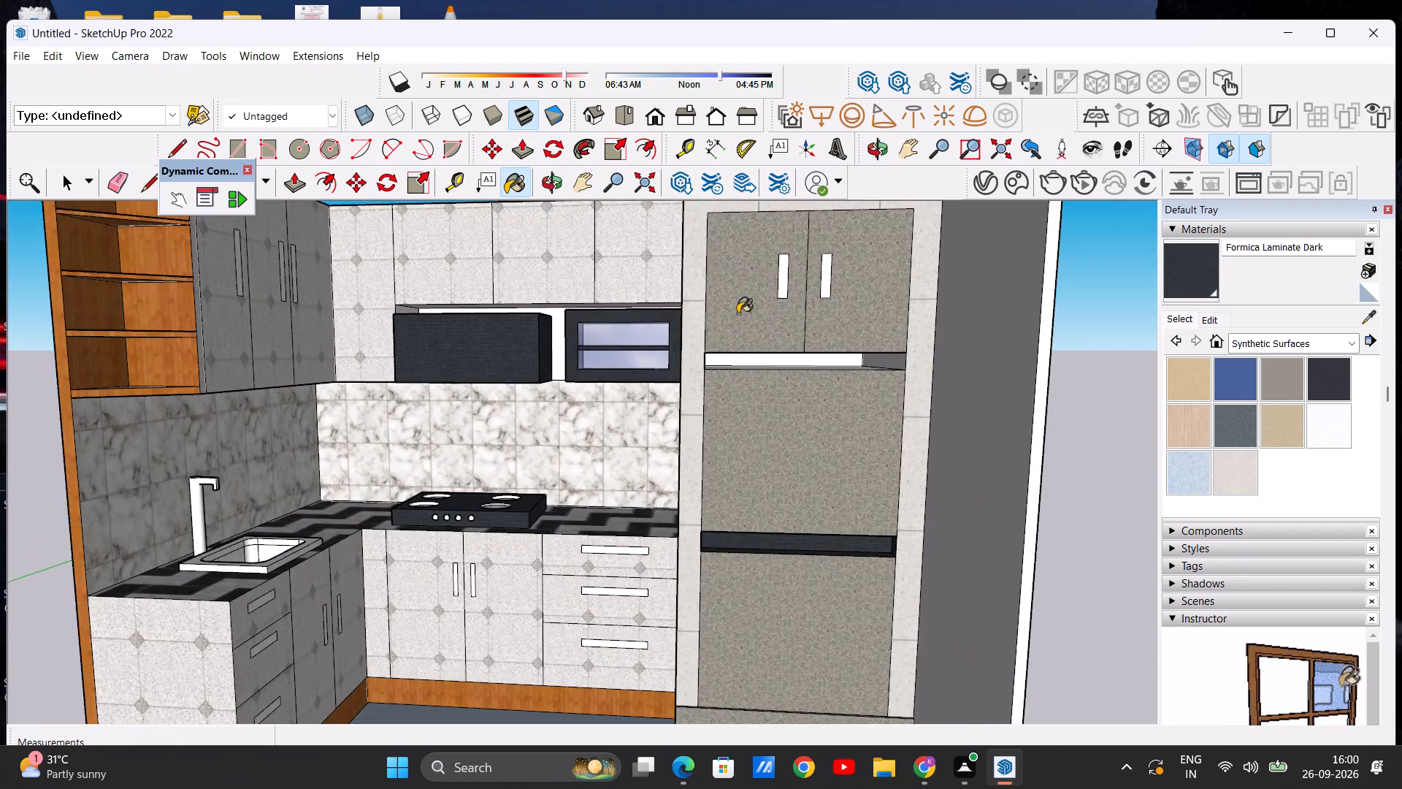
pyautogui.scroll(17, 738, 313)
pyautogui.click(729, 316)
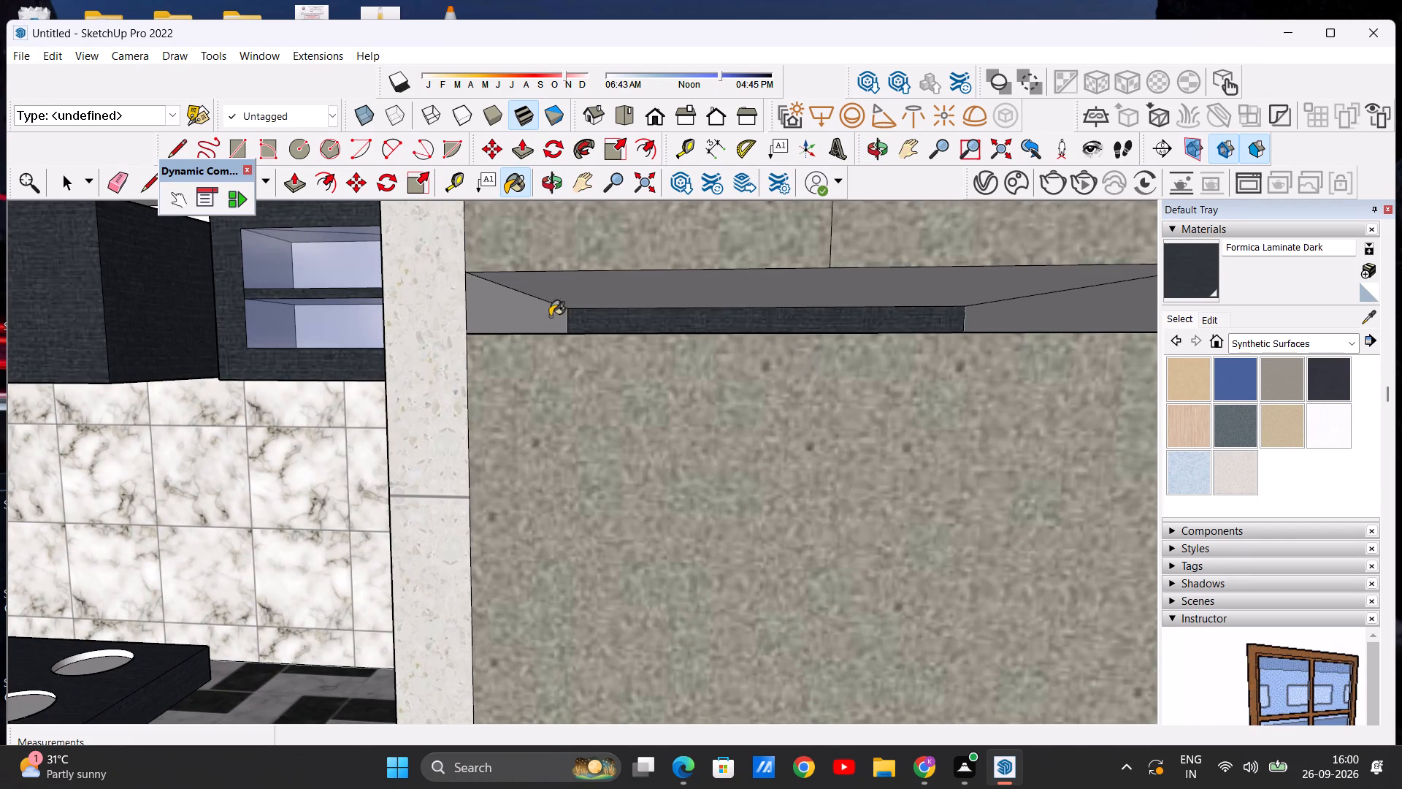
pyautogui.click(506, 319)
pyautogui.click(565, 291)
pyautogui.scroll(-6, 589, 352)
pyautogui.moveTo(621, 364); pyautogui.dragTo(672, 396, button='middle')
pyautogui.scroll(6, 886, 361)
pyautogui.click(864, 362)
pyautogui.click(987, 340)
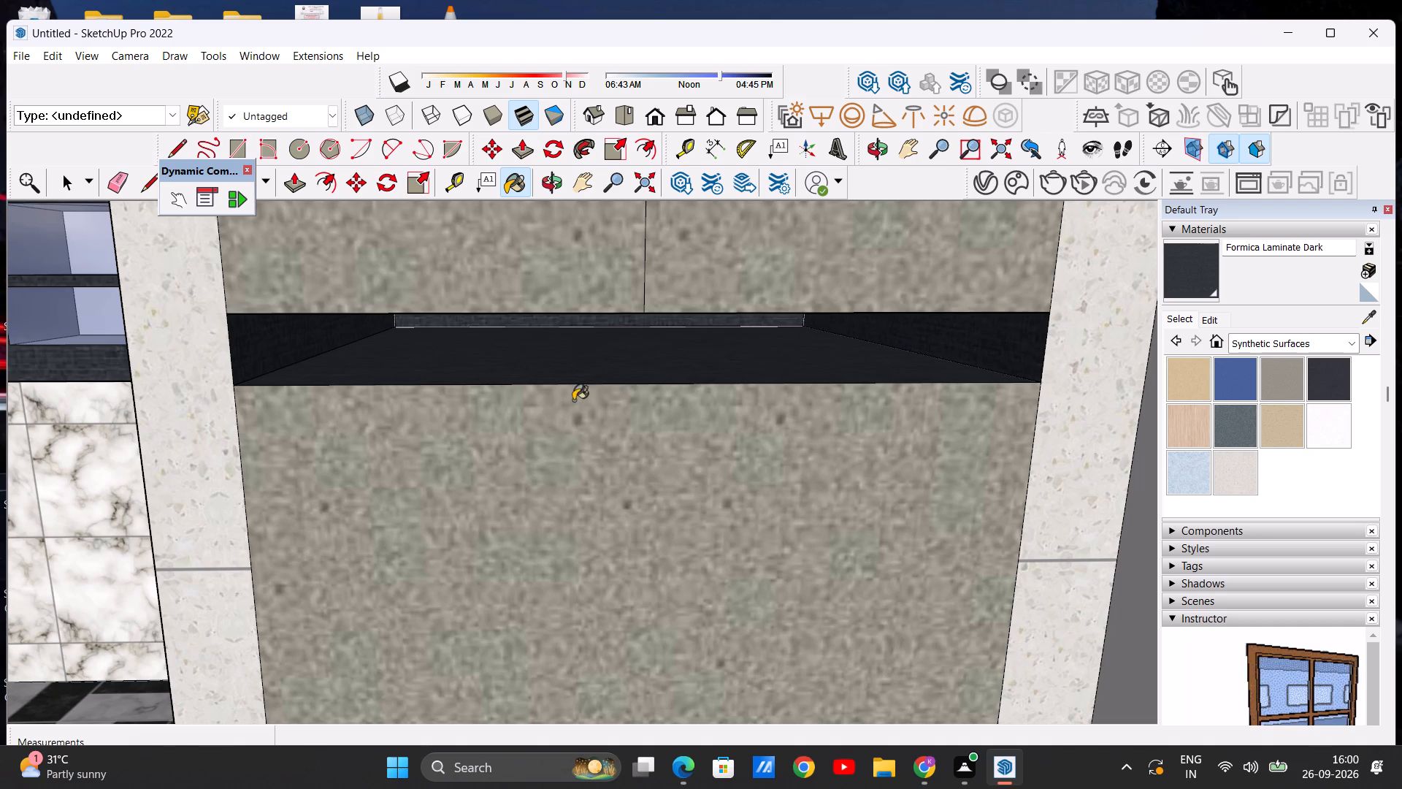
pyautogui.press('space')
# Examine the tall unit's dark recesses and the finishes of the whole kitchen from several angles and distances.
pyautogui.scroll(-20, 436, 384)
pyautogui.scroll(-5, 436, 384)
pyautogui.scroll(2, 459, 375)
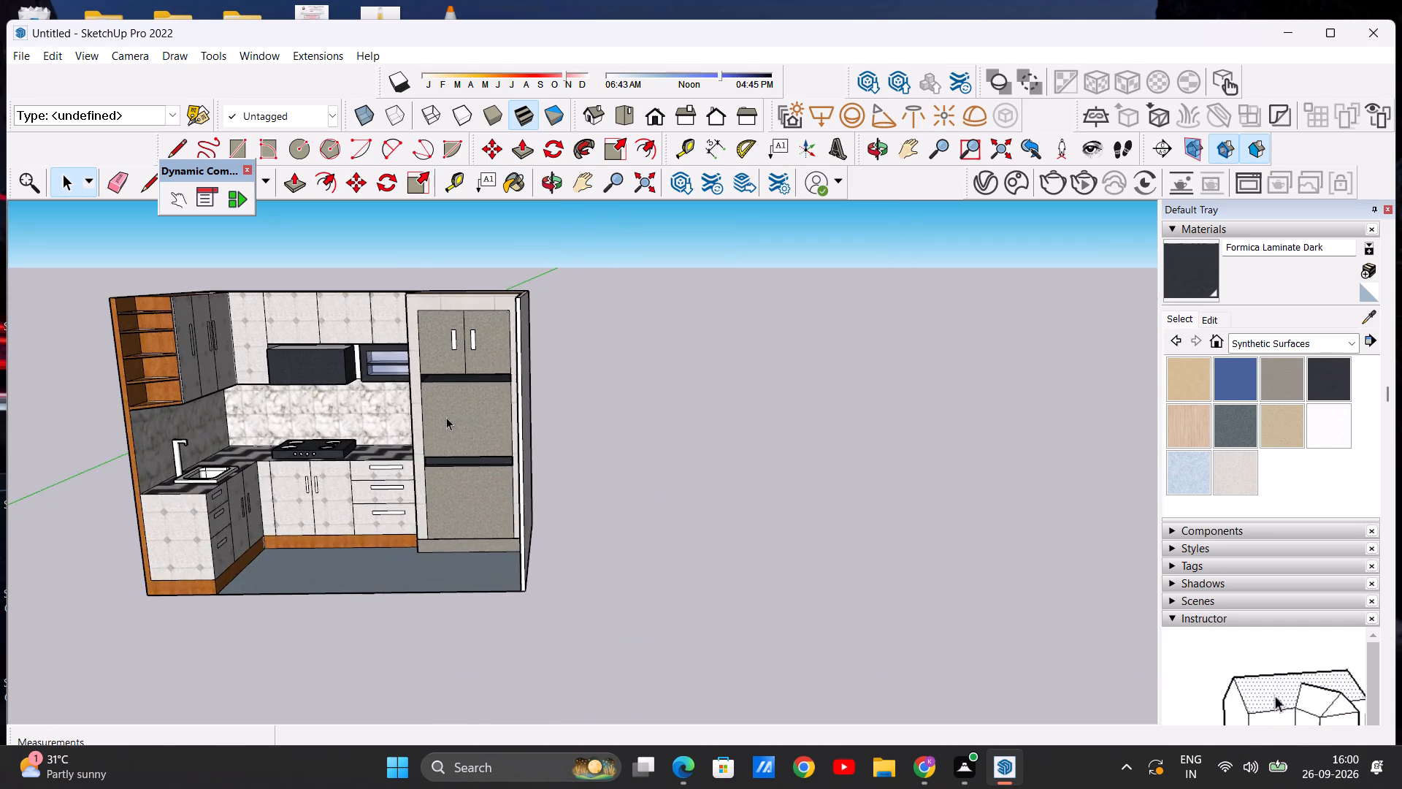
pyautogui.moveTo(442, 443); pyautogui.dragTo(446, 406, button='middle')
pyautogui.scroll(-13, 464, 413)
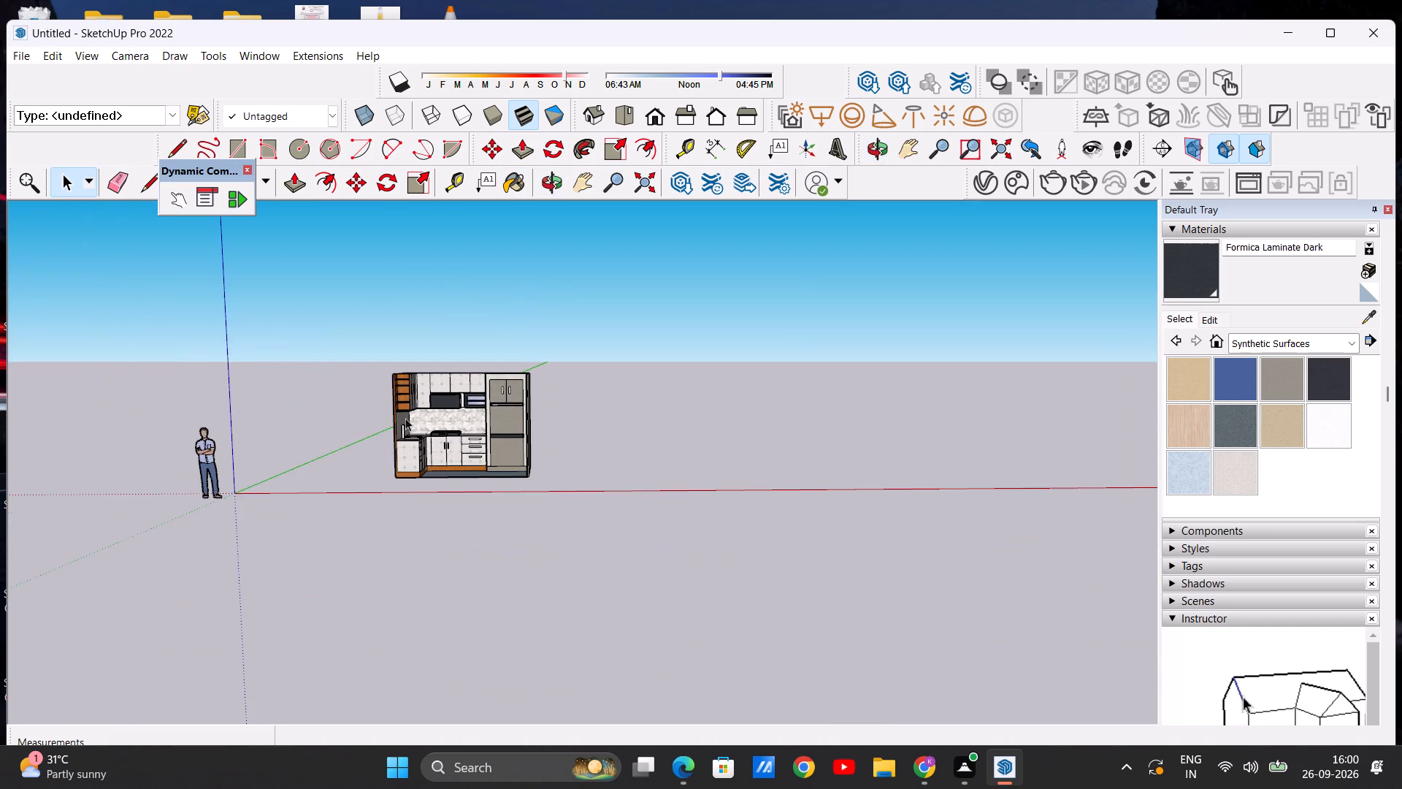
pyautogui.scroll(10, 353, 405)
pyautogui.scroll(6, 573, 409)
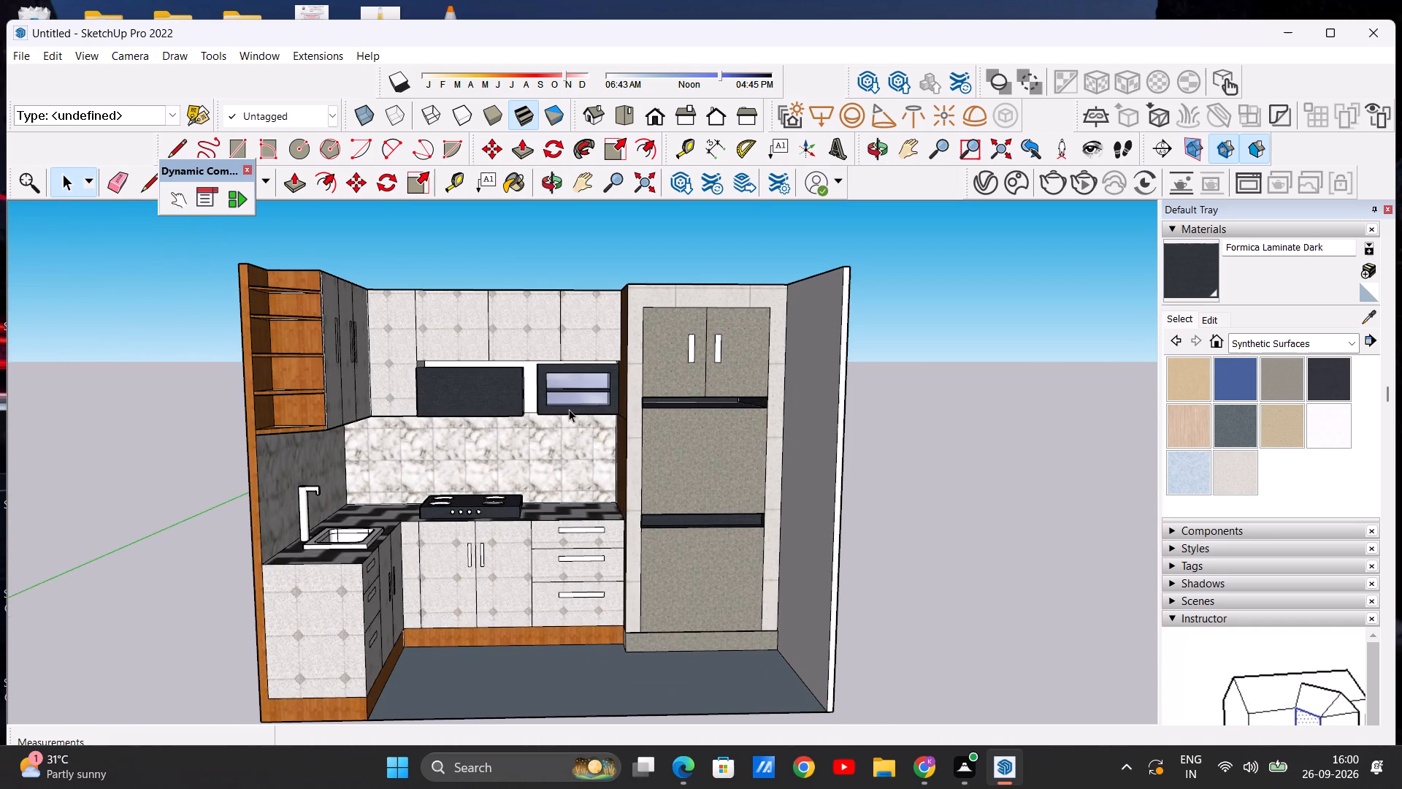
pyautogui.scroll(-8, 561, 410)
pyautogui.moveTo(534, 460); pyautogui.dragTo(526, 544, button='middle')
pyautogui.scroll(7, 556, 538)
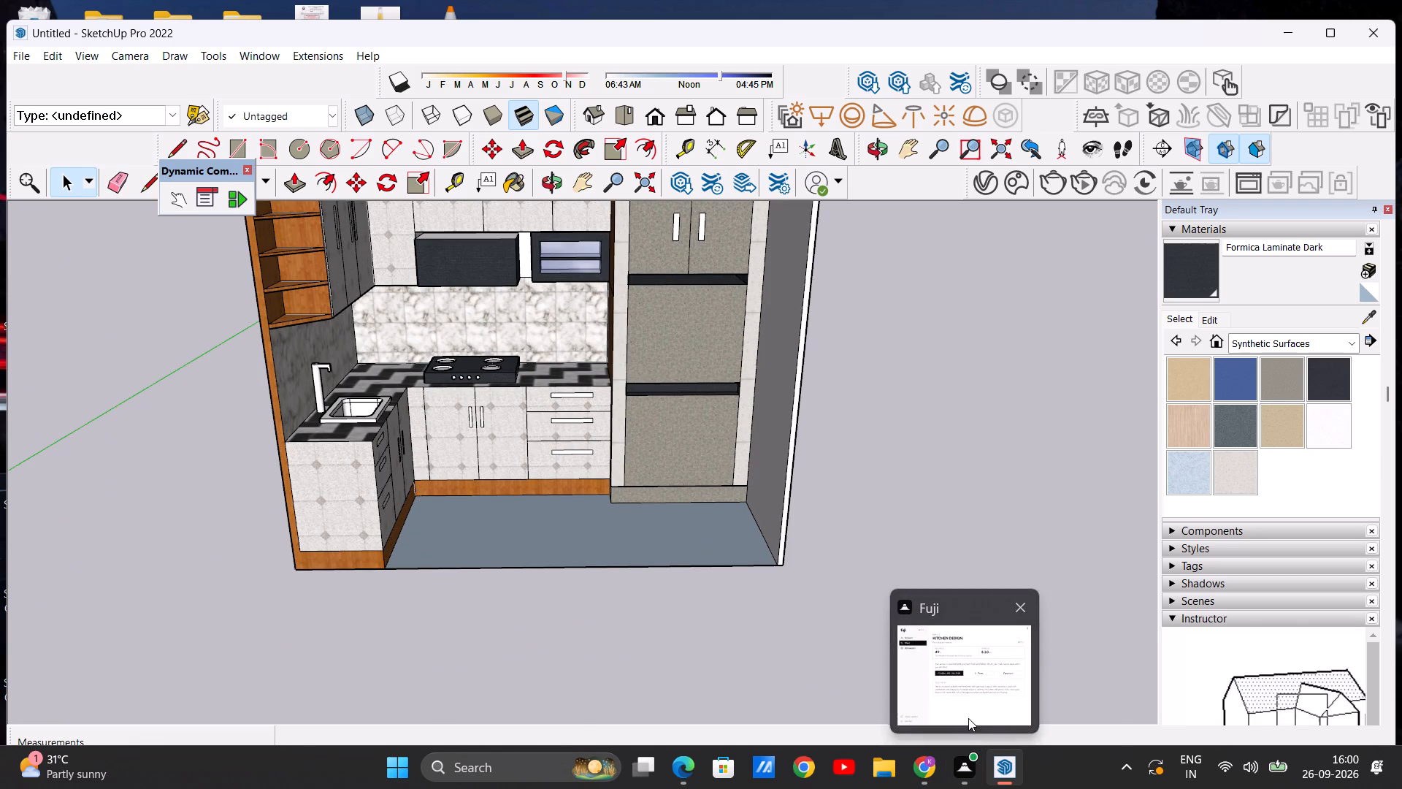
pyautogui.click(990, 683)
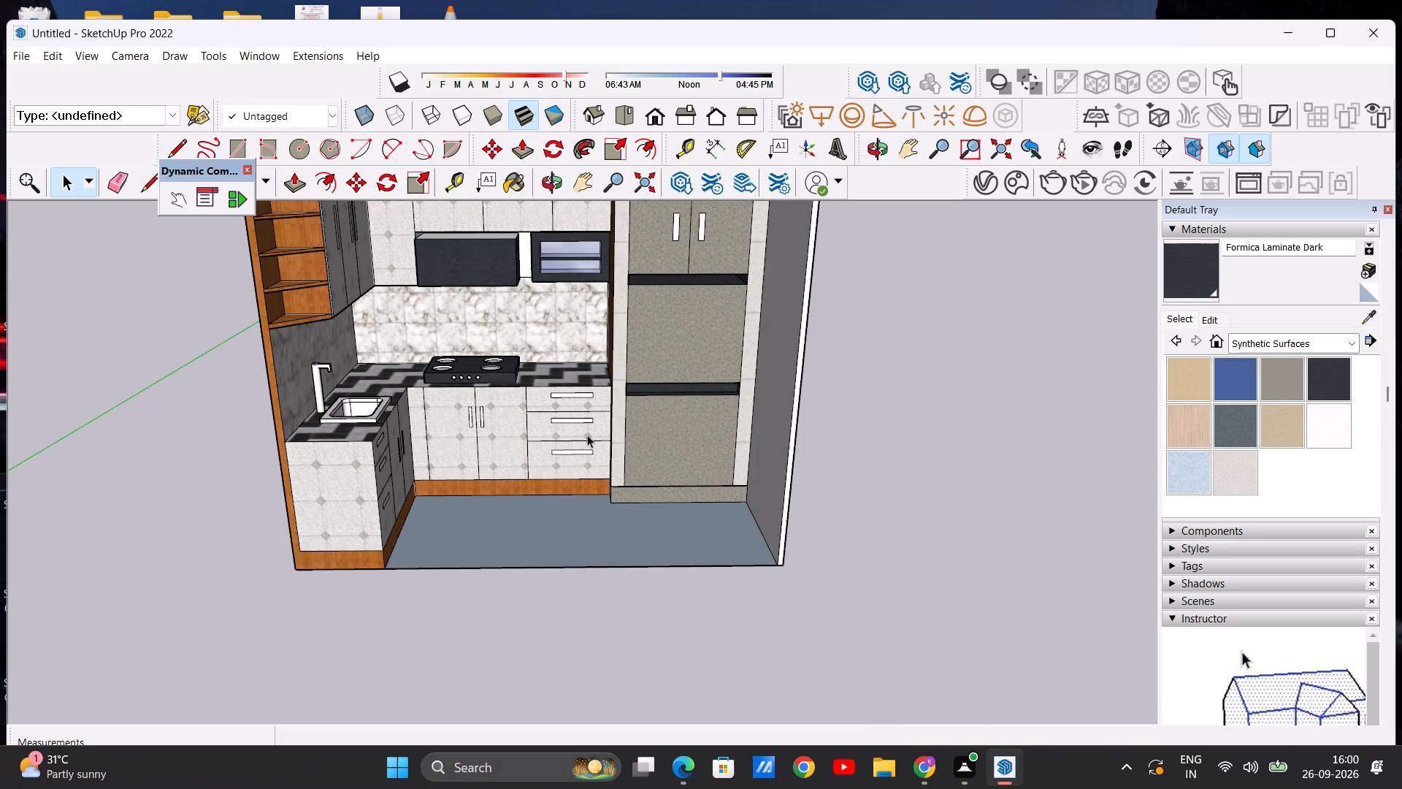
pyautogui.scroll(-11, 380, 240)
pyautogui.moveTo(419, 278); pyautogui.dragTo(410, 211, button='middle')
pyautogui.moveTo(426, 253); pyautogui.dragTo(313, 275, button='middle')
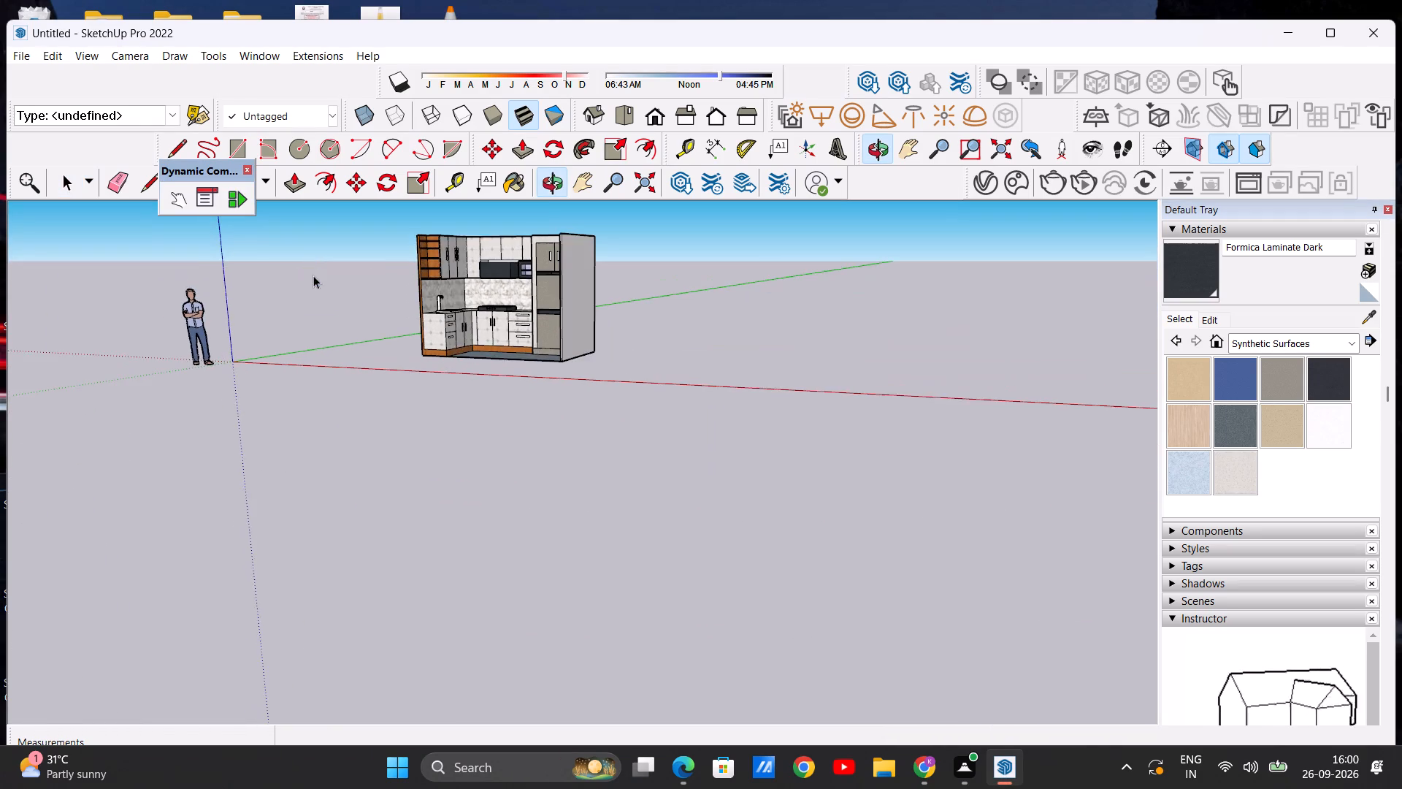
pyautogui.scroll(20, 406, 257)
pyautogui.scroll(-10, 491, 267)
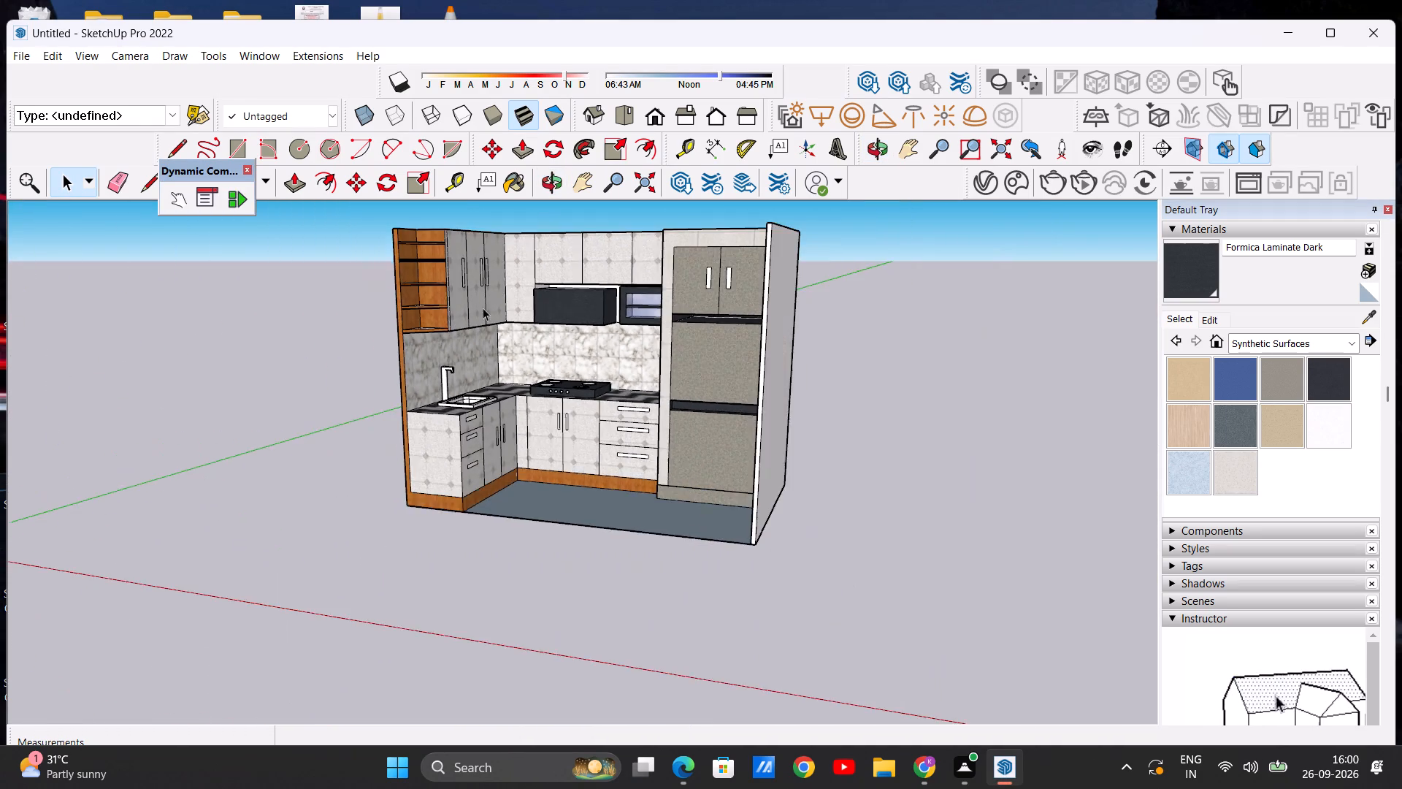
pyautogui.moveTo(474, 373); pyautogui.dragTo(448, 294, button='middle')
pyautogui.scroll(15, 448, 332)
pyautogui.moveTo(465, 357); pyautogui.dragTo(465, 310, button='middle')
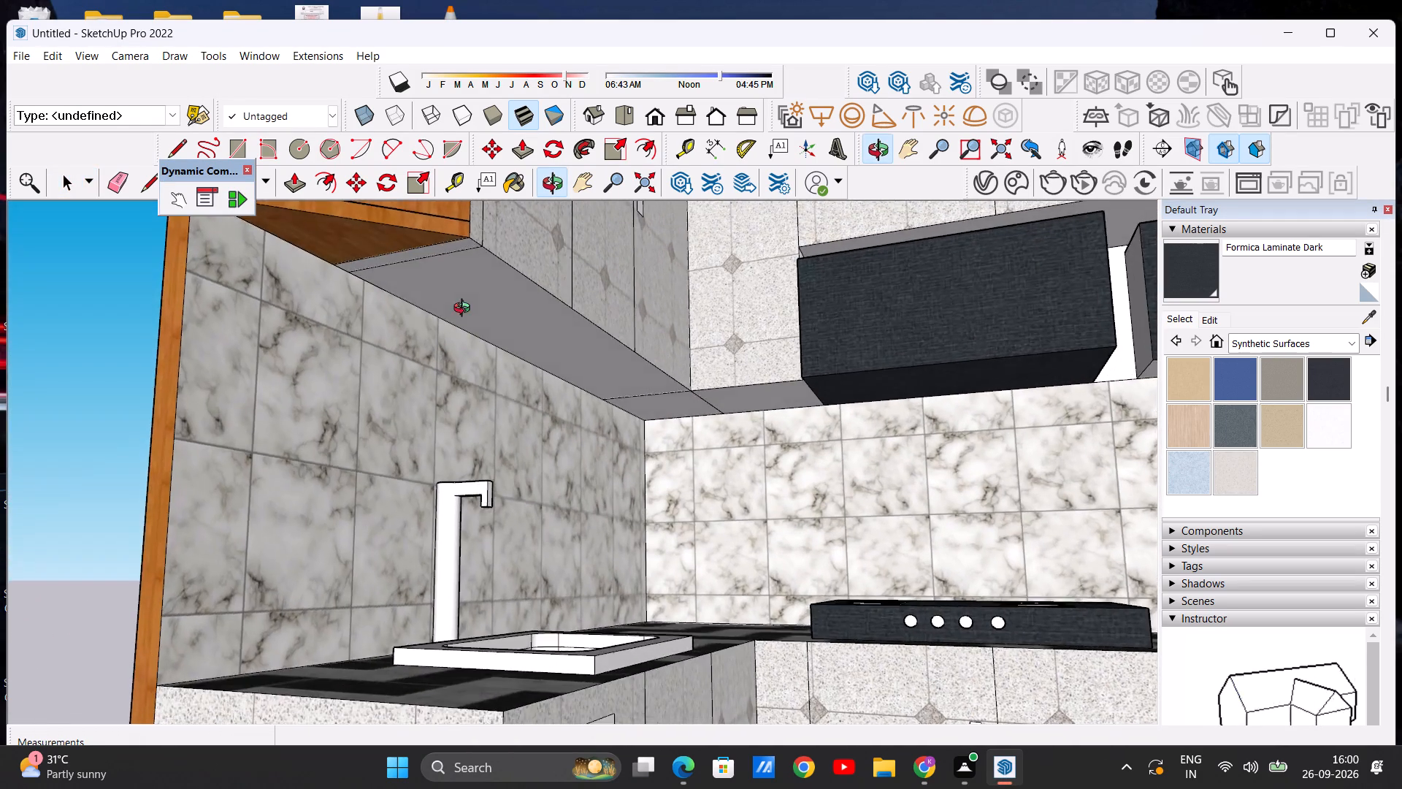
pyautogui.moveTo(465, 310); pyautogui.dragTo(520, 362, button='middle')
pyautogui.scroll(1, 520, 362)
pyautogui.scroll(-9, 487, 369)
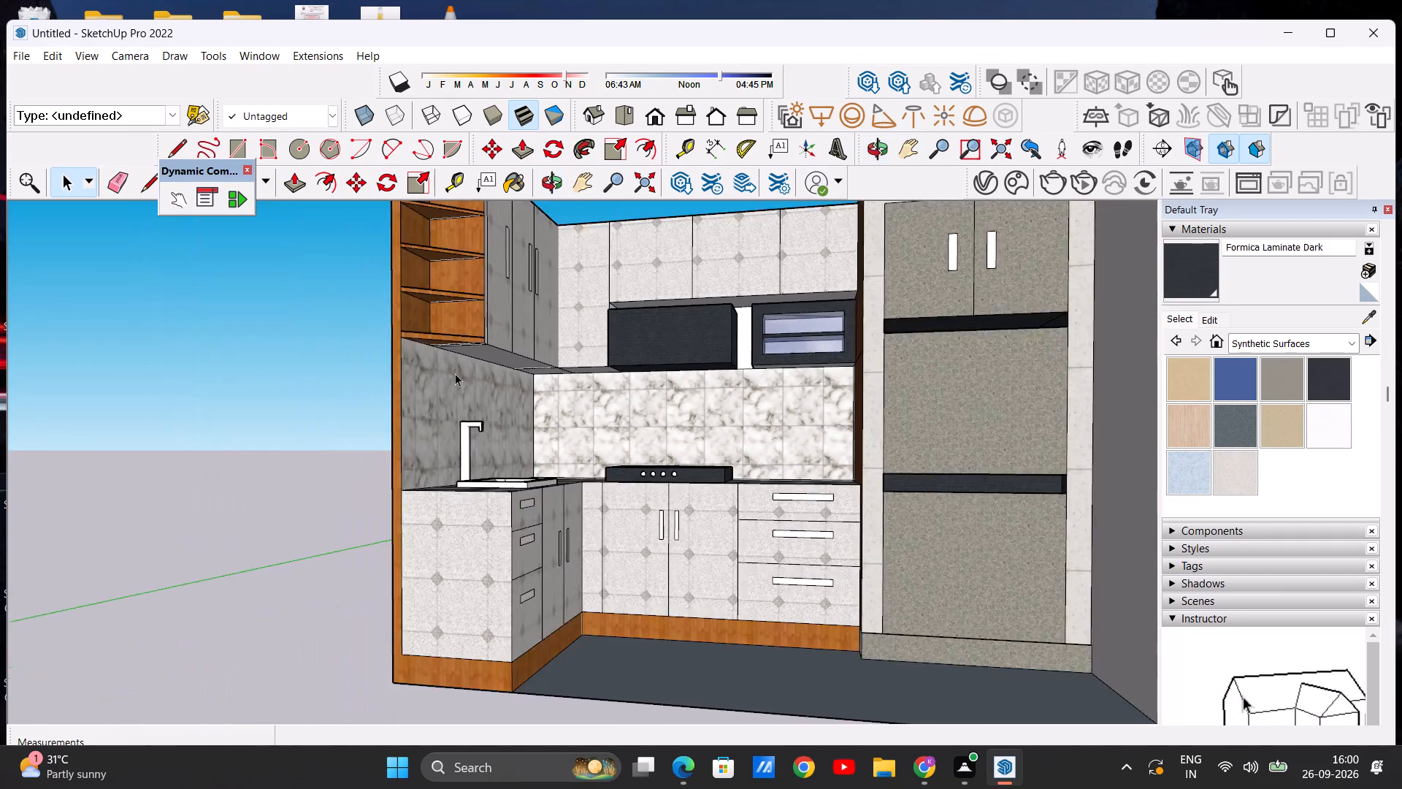
pyautogui.scroll(-5, 455, 373)
# Paint the top of the sink's rim and its outer edges with Formica Graystone.
pyautogui.moveTo(486, 408); pyautogui.dragTo(353, 509, button='middle')
pyautogui.scroll(5, 497, 454)
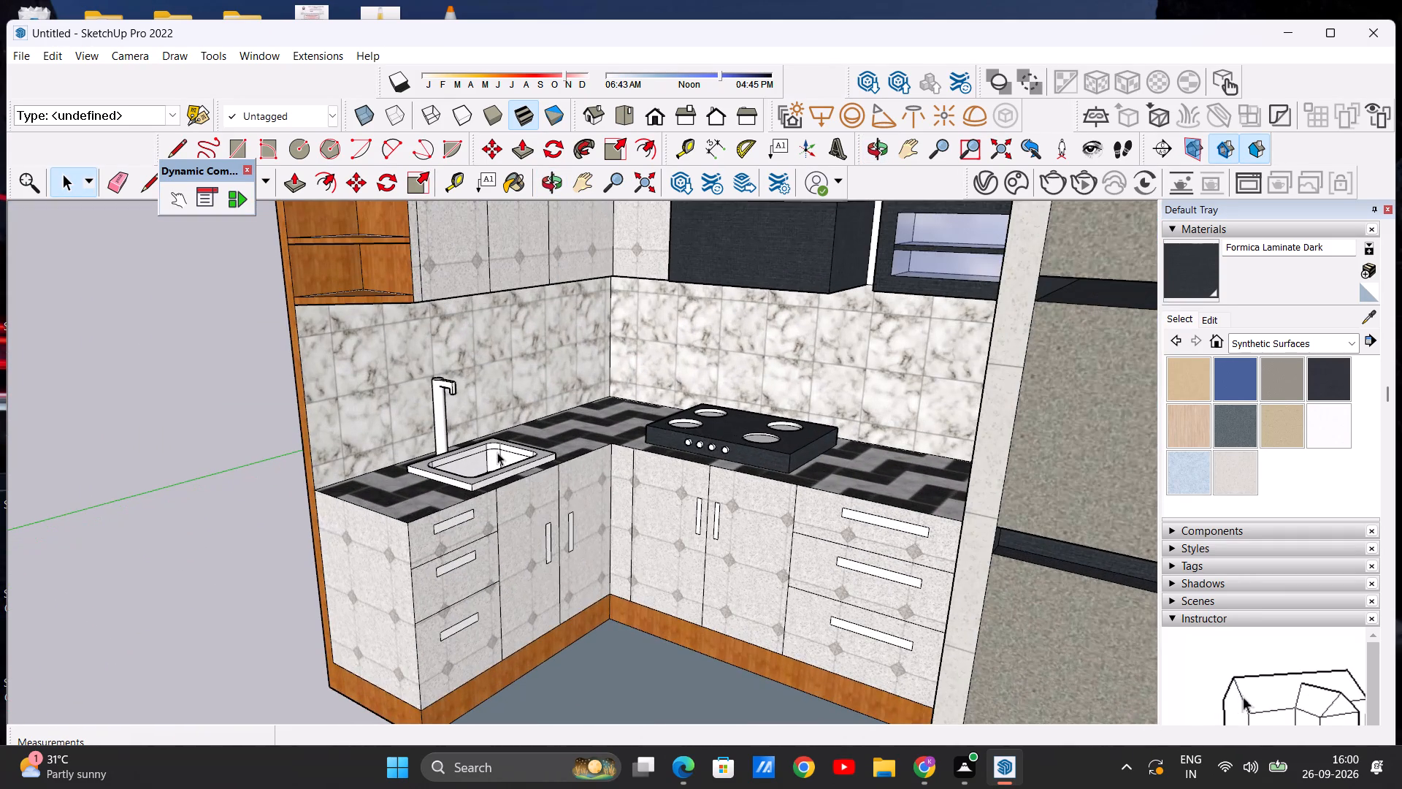
pyautogui.middleClick(510, 477)
pyautogui.scroll(7, 510, 477)
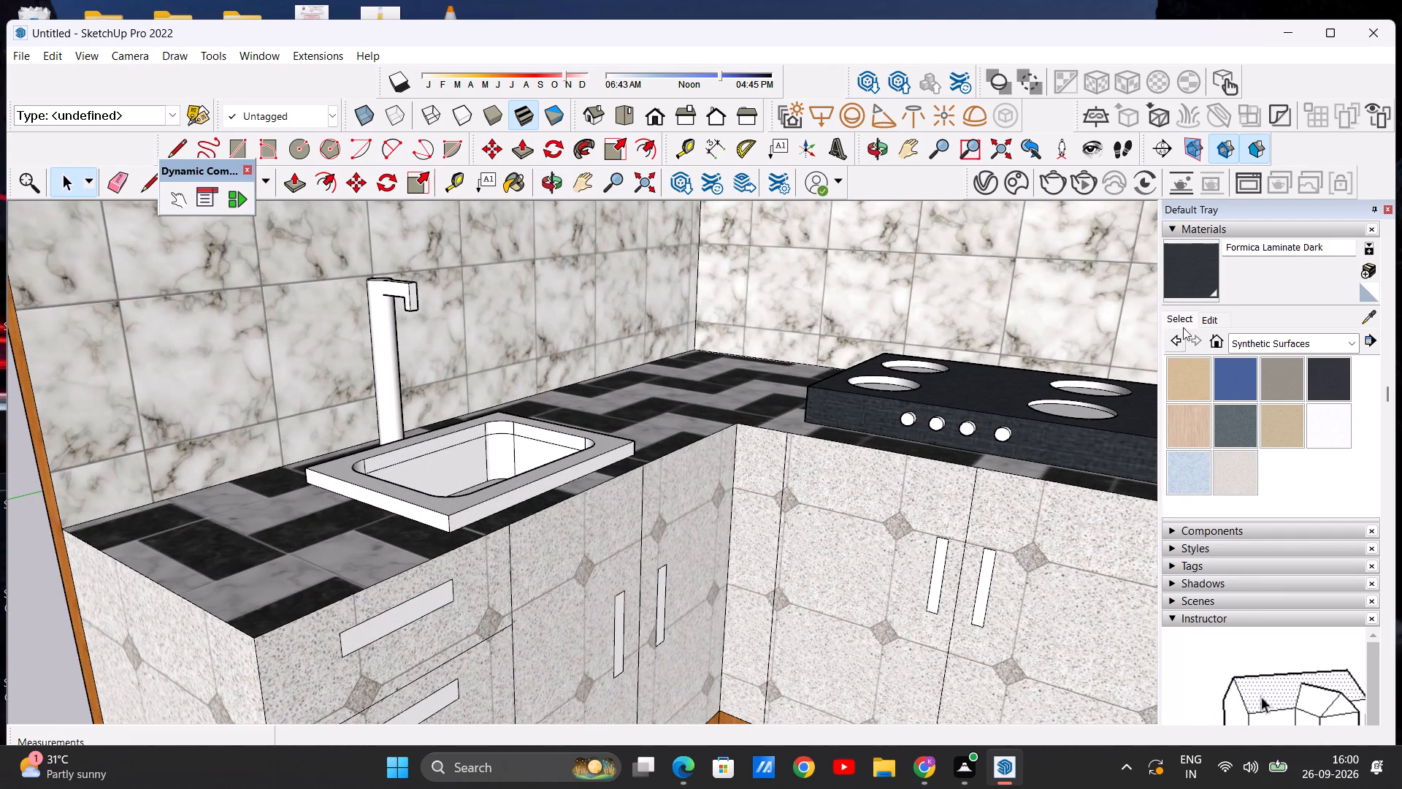
pyautogui.click(1277, 379)
pyautogui.click(399, 498)
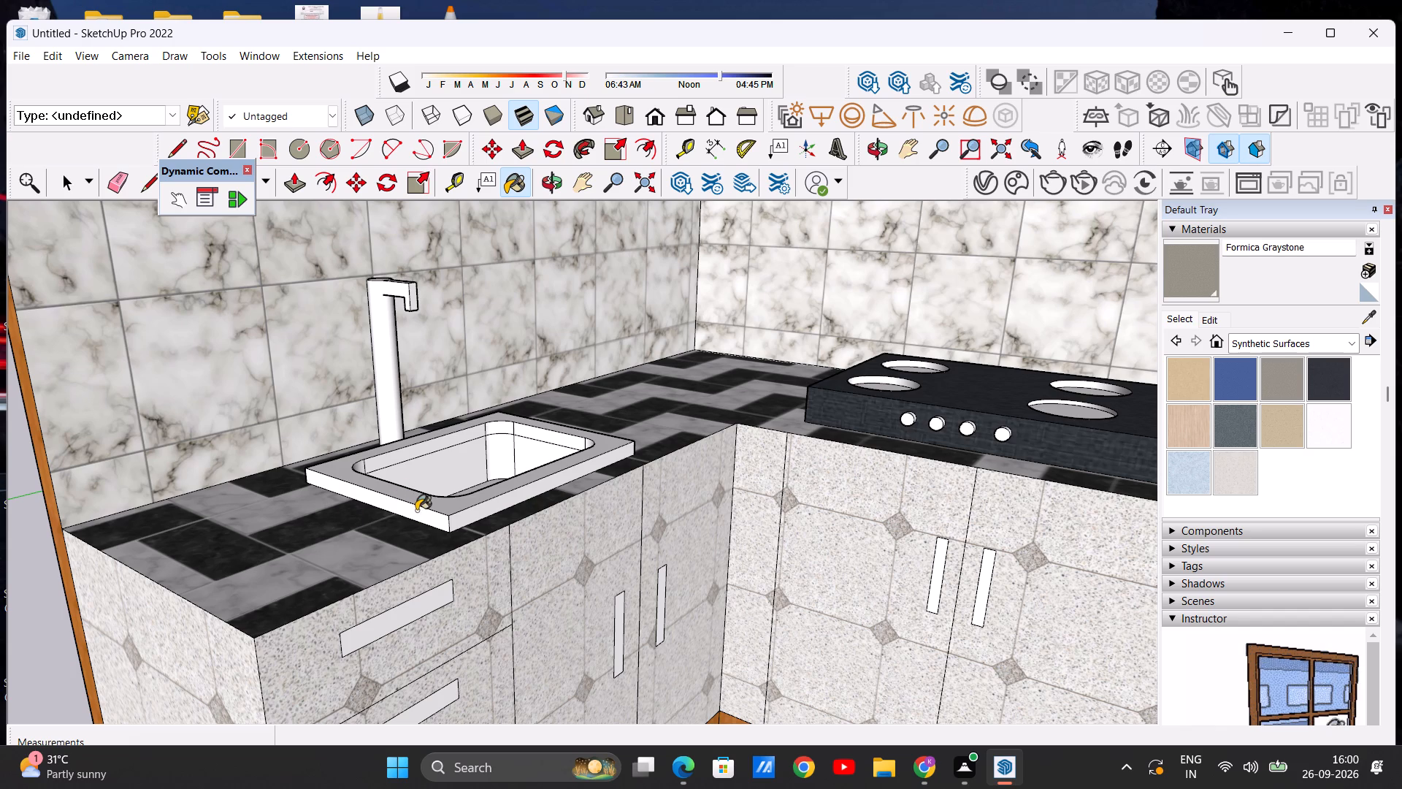
pyautogui.click(418, 502)
pyautogui.scroll(6, 422, 514)
pyautogui.click(422, 514)
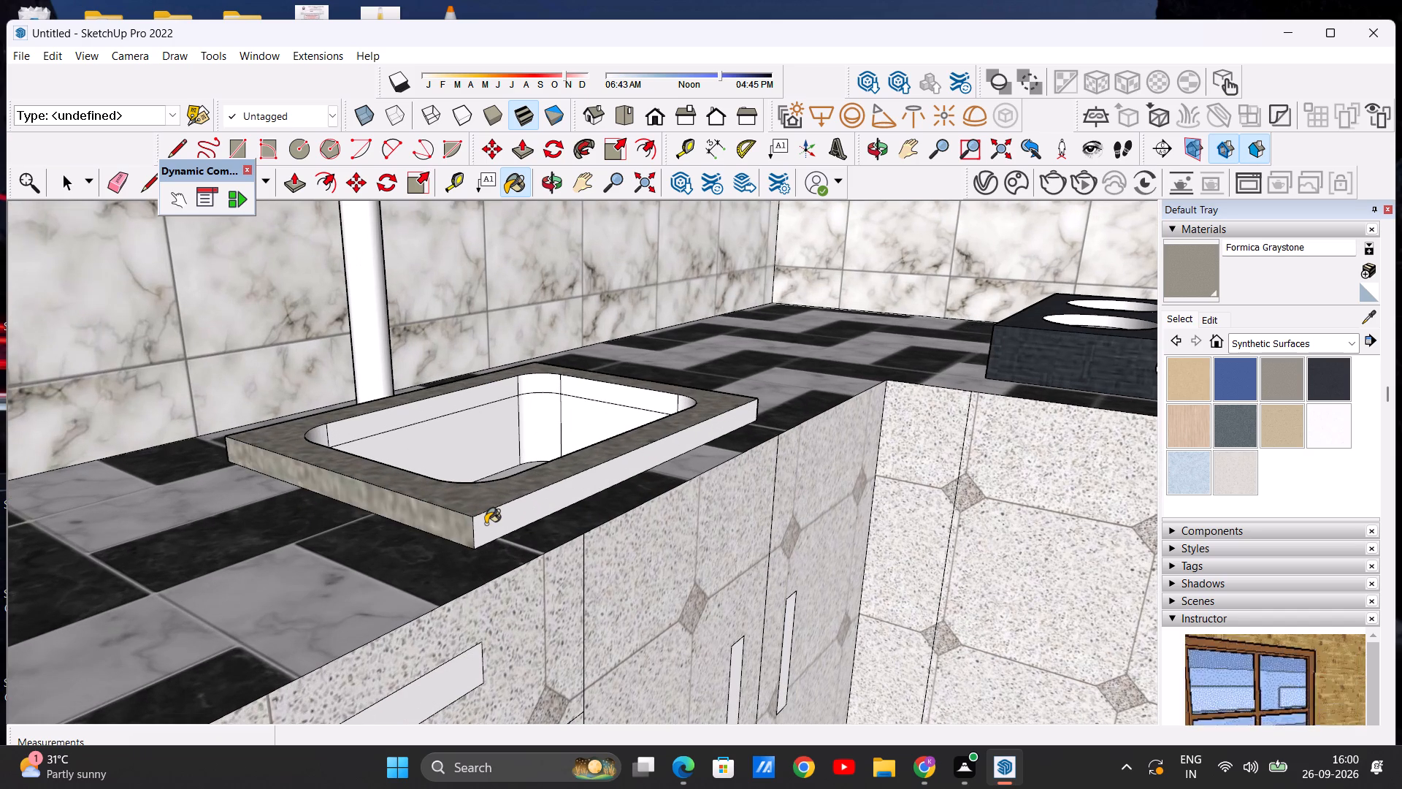
pyautogui.click(486, 524)
pyautogui.scroll(-9, 445, 489)
pyautogui.moveTo(476, 462); pyautogui.dragTo(120, 575, button='middle')
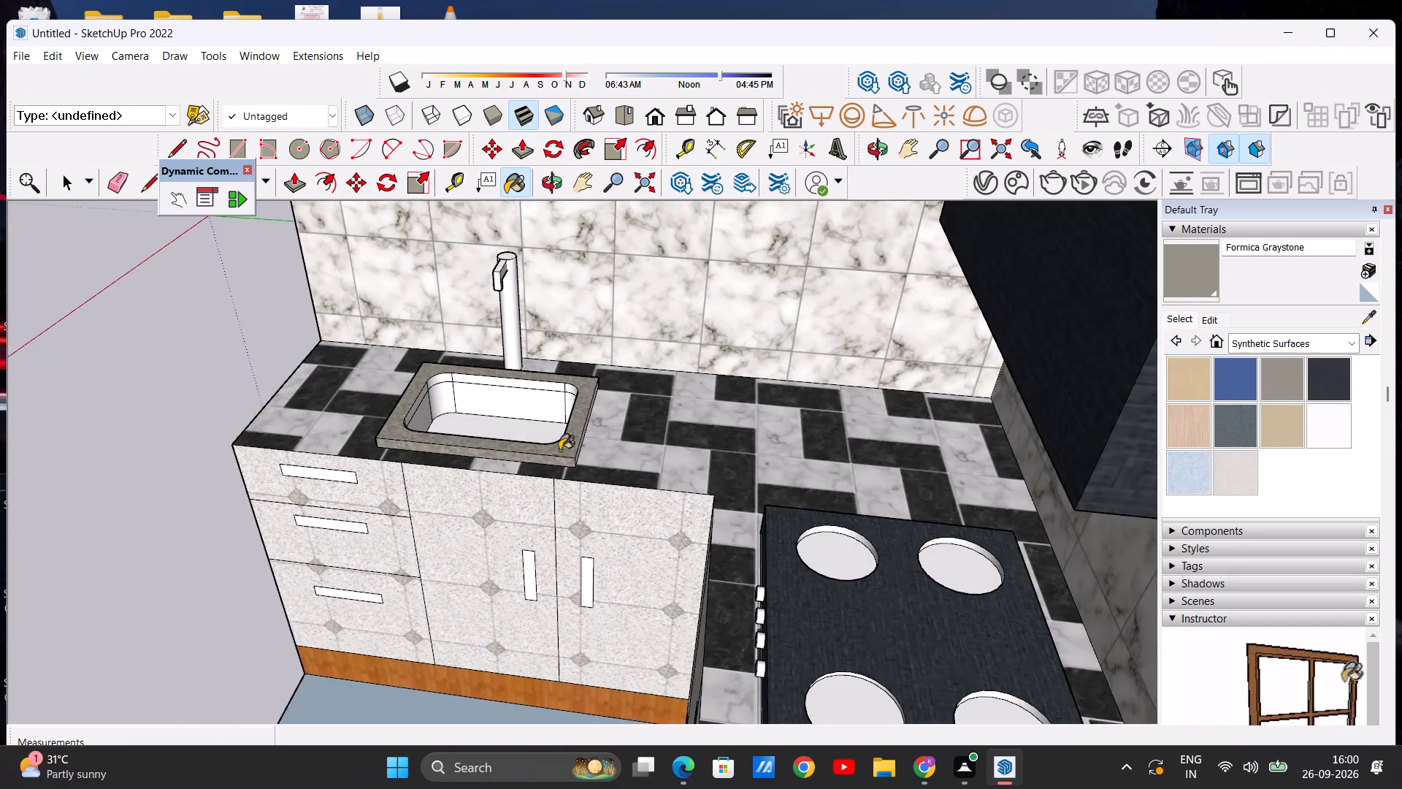
pyautogui.scroll(5, 559, 450)
pyautogui.moveTo(627, 476); pyautogui.dragTo(497, 395, button='middle')
pyautogui.scroll(8, 544, 425)
pyautogui.click(546, 434)
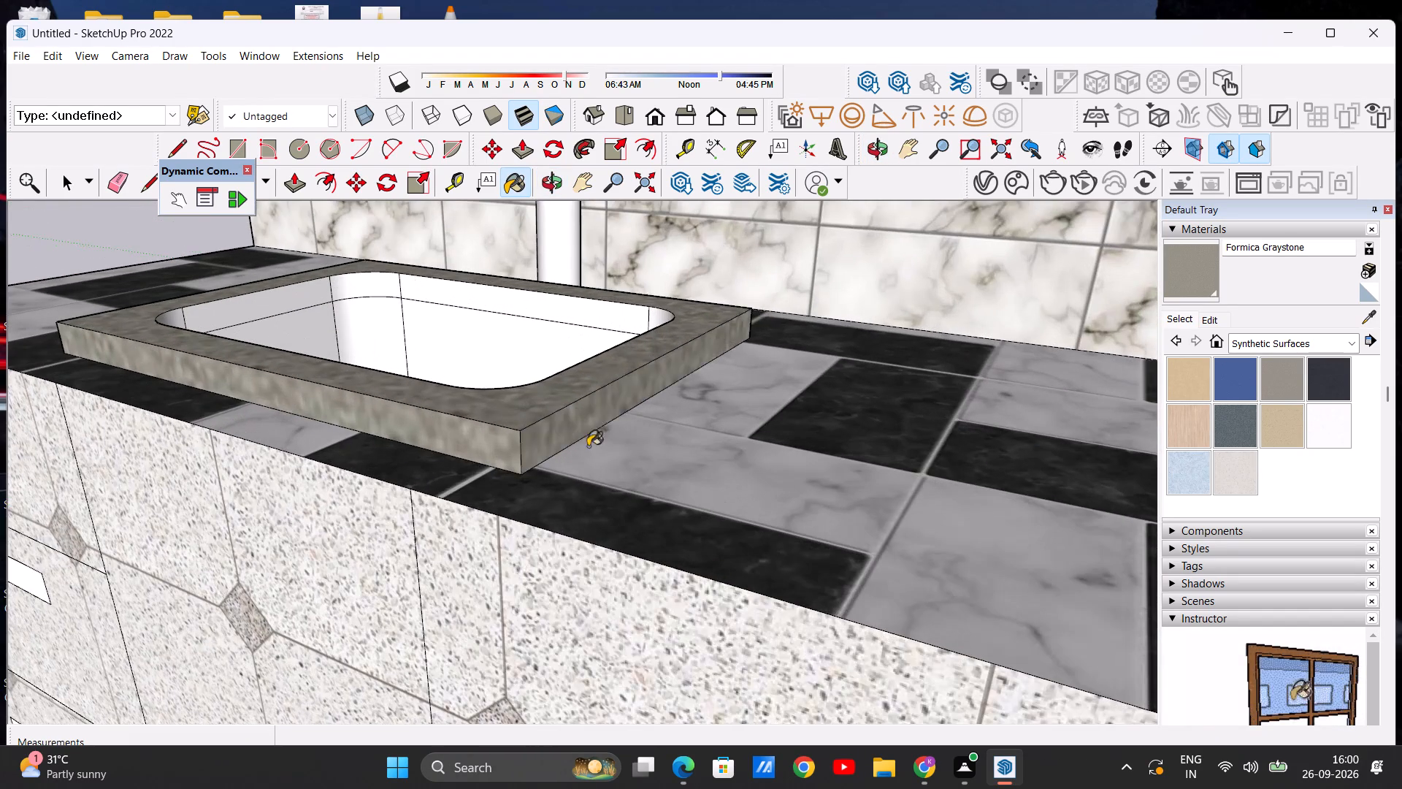
# Paint the floor, walls and rounded corners of the sink bowl with Quartz Light Grey from Synthetic Surfaces.
pyautogui.scroll(-9, 683, 445)
pyautogui.moveTo(408, 406); pyautogui.dragTo(552, 396, button='middle')
pyautogui.scroll(-11, 552, 420)
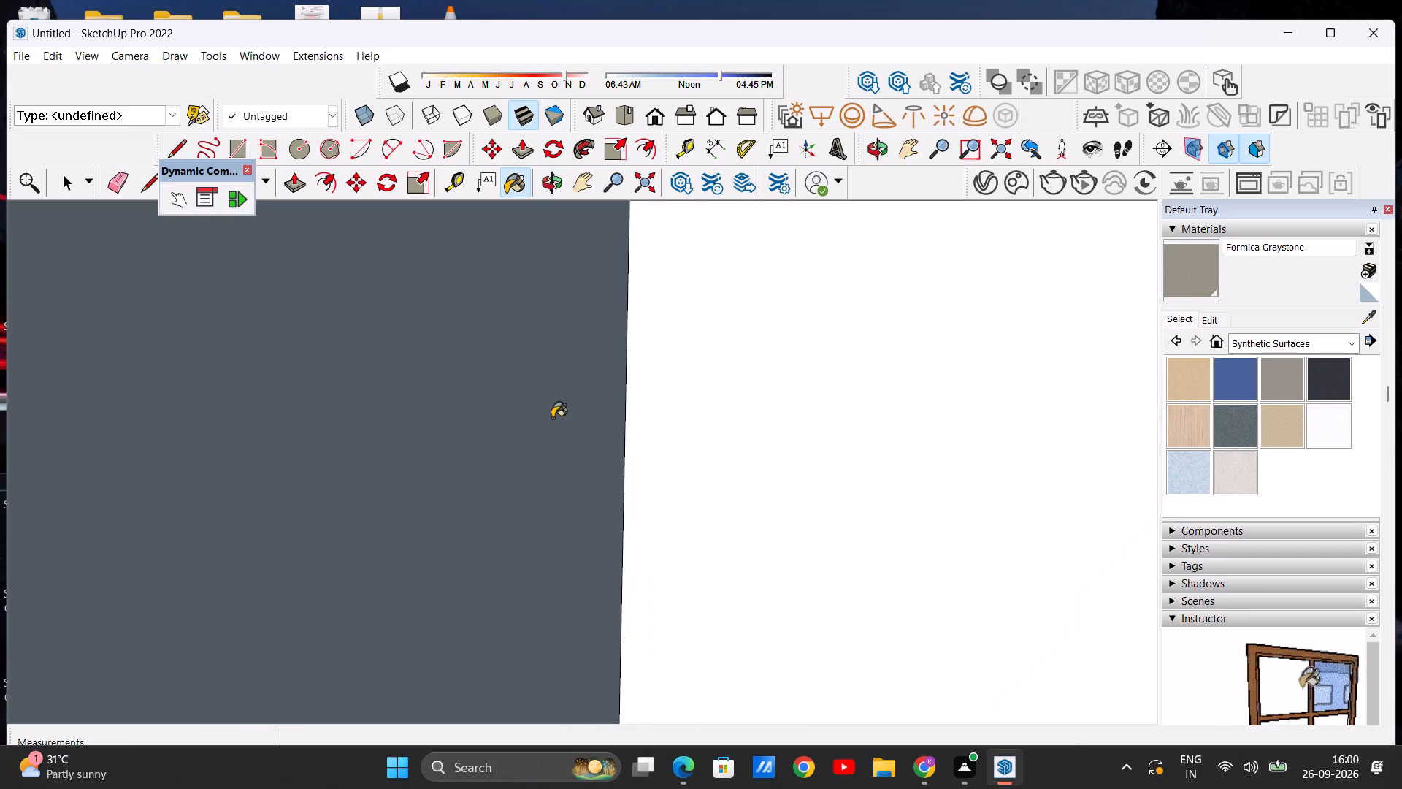
pyautogui.scroll(-13, 552, 418)
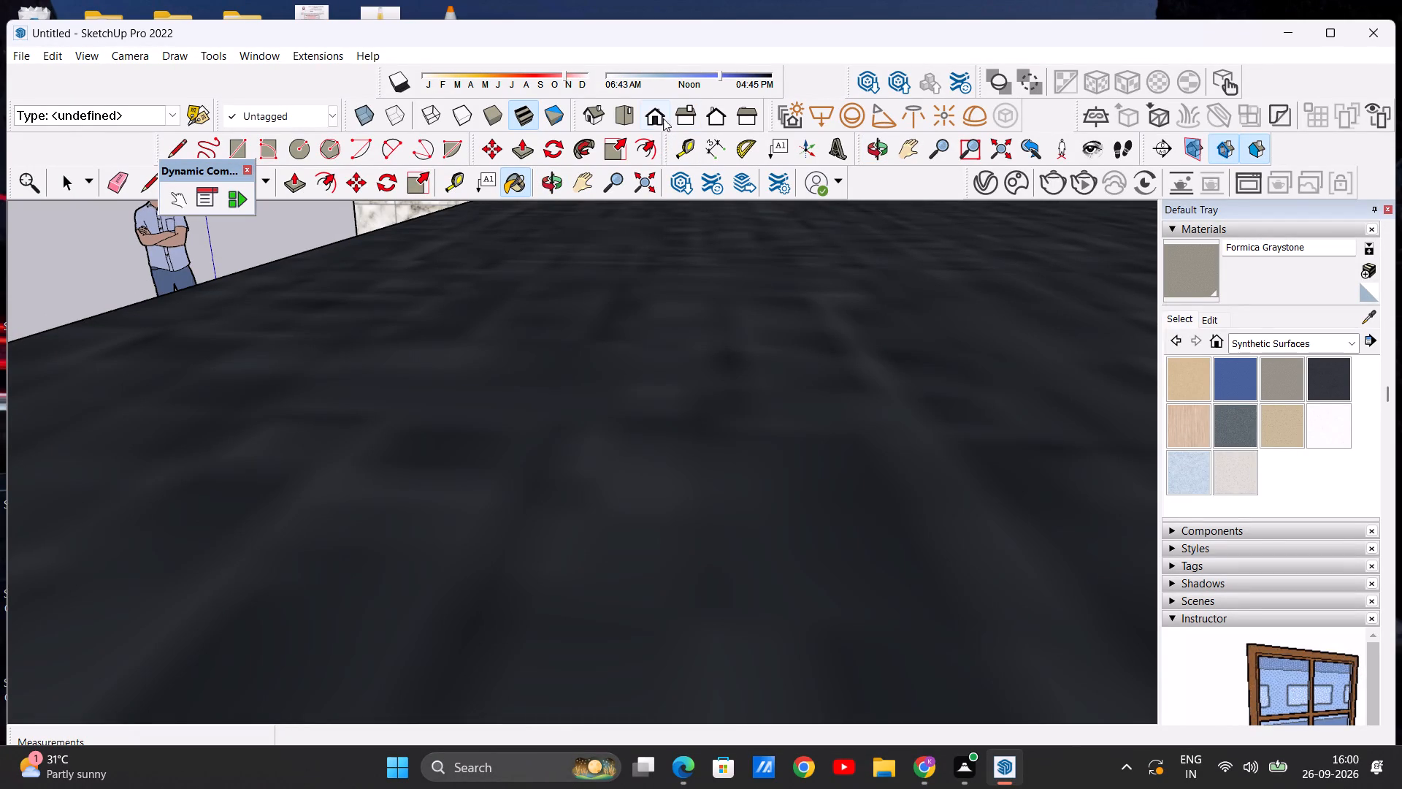
pyautogui.click(650, 116)
pyautogui.scroll(-6, 699, 530)
pyautogui.moveTo(786, 508); pyautogui.dragTo(518, 556, button='middle')
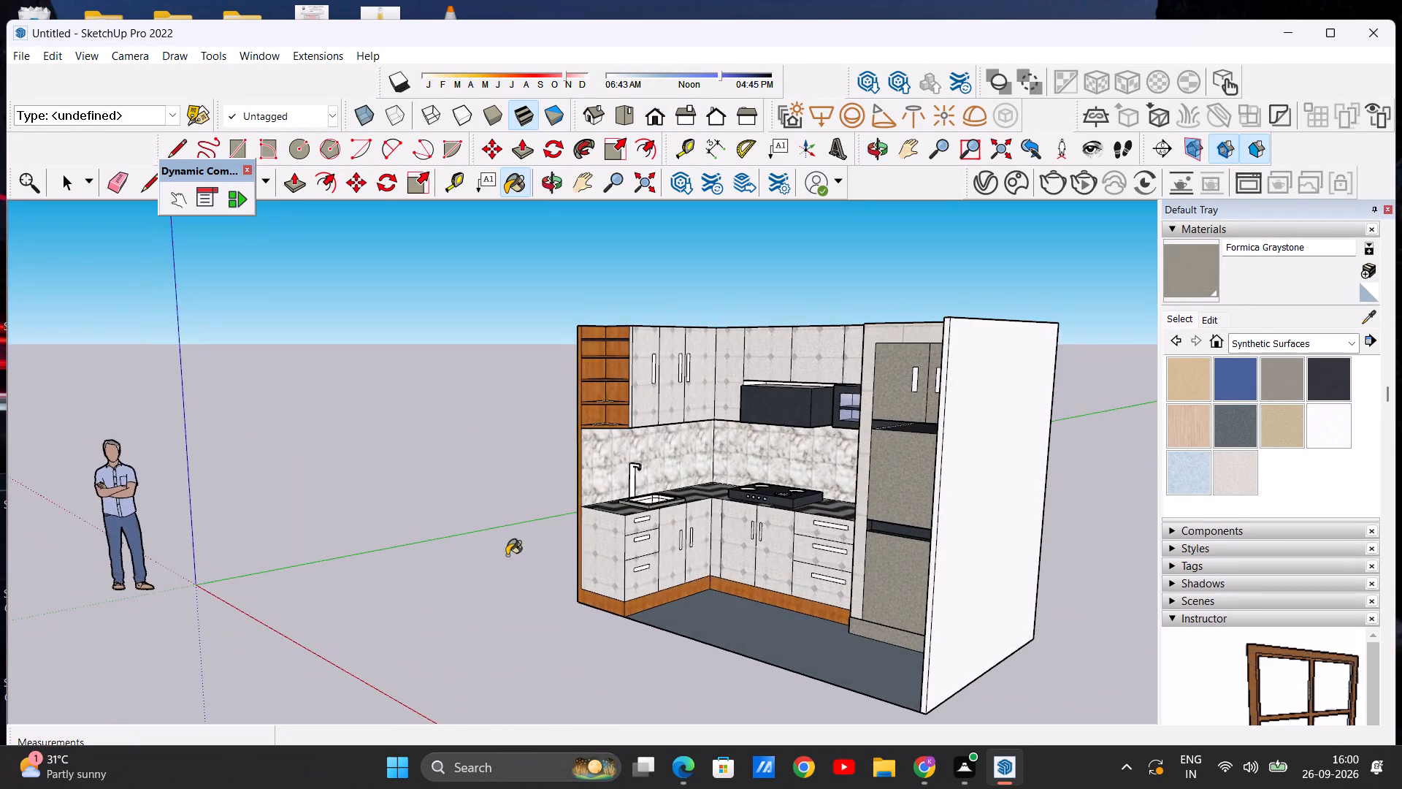
pyautogui.scroll(13, 630, 503)
pyautogui.moveTo(638, 524); pyautogui.dragTo(516, 673, button='middle')
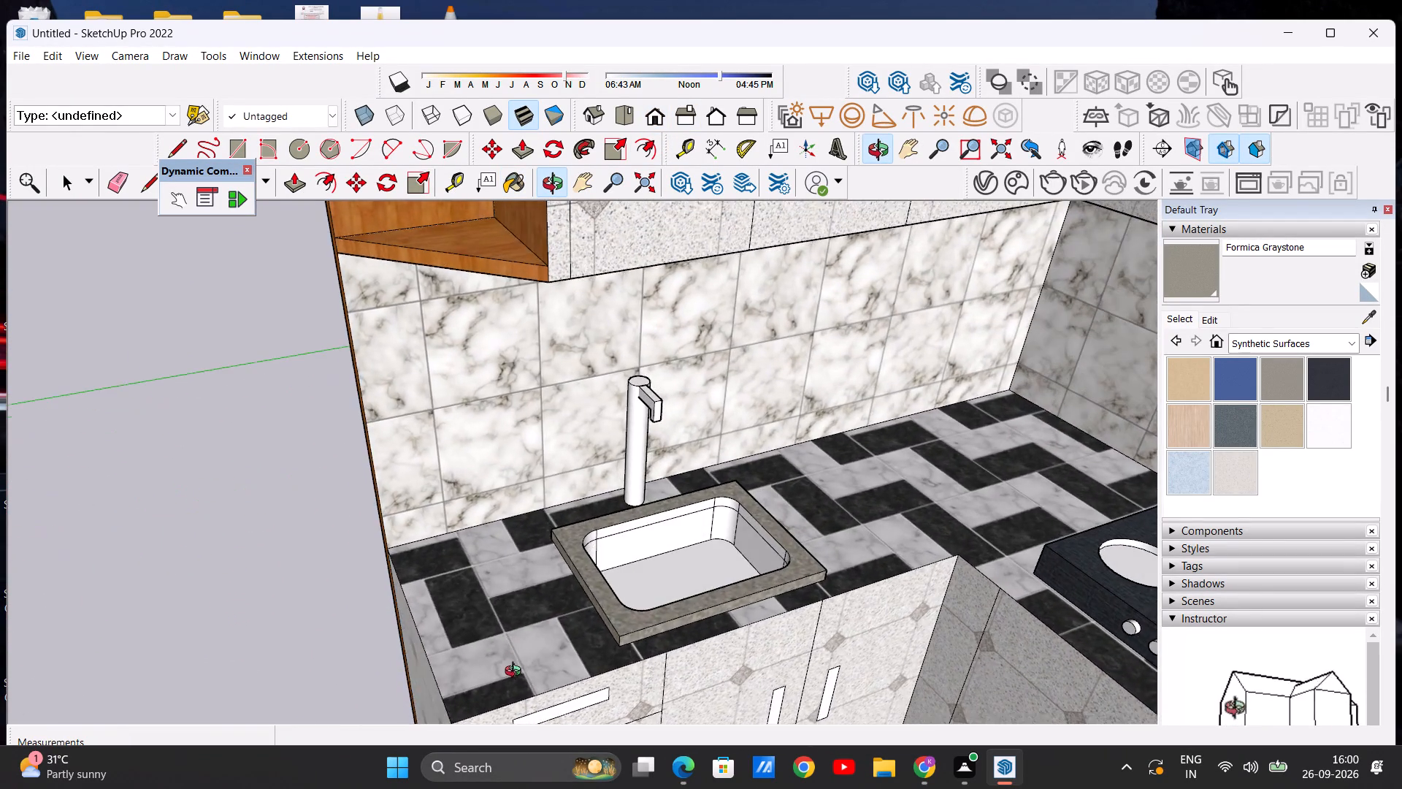
pyautogui.moveTo(516, 673); pyautogui.dragTo(449, 627, button='middle')
pyautogui.scroll(4, 608, 551)
pyautogui.moveTo(611, 573); pyautogui.dragTo(578, 630, button='middle')
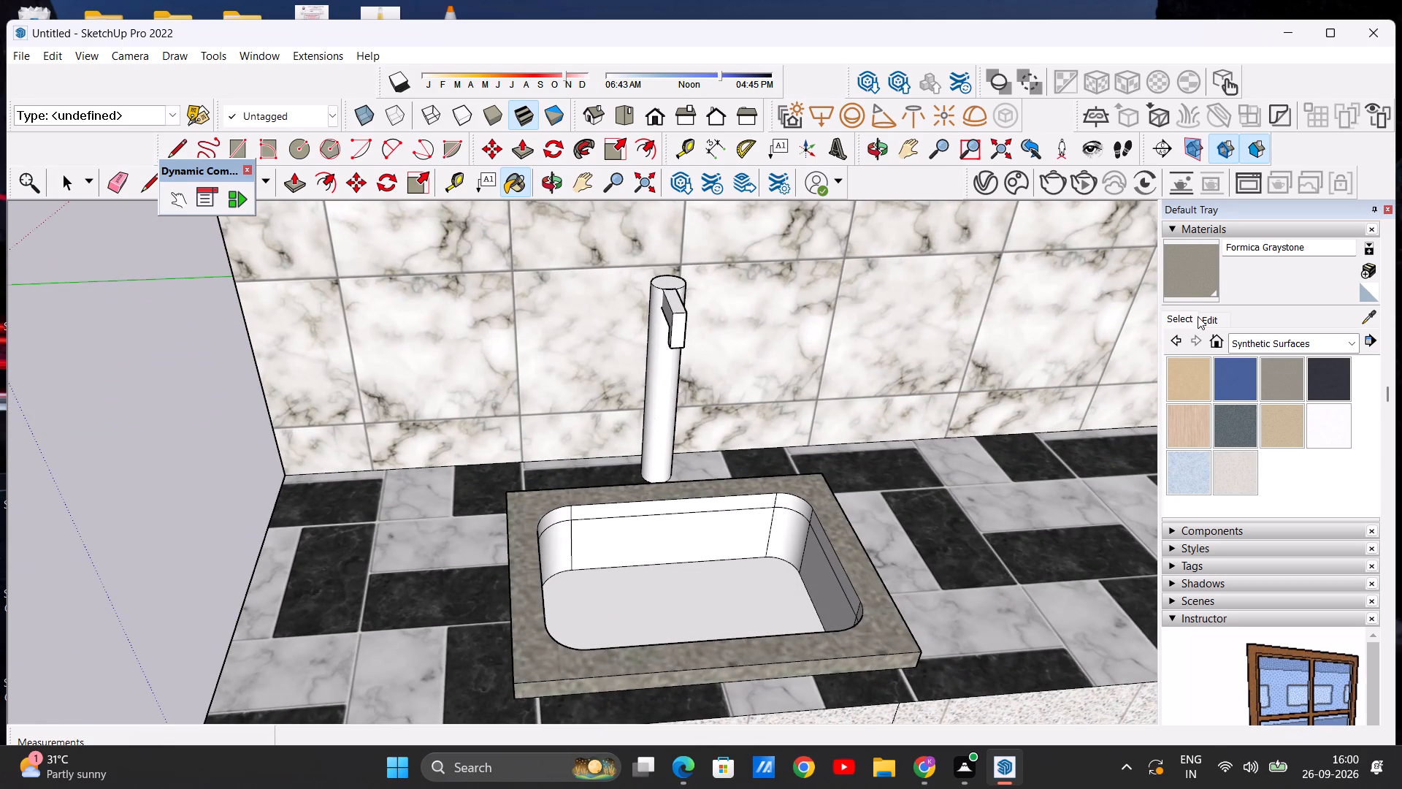
pyautogui.click(1337, 416)
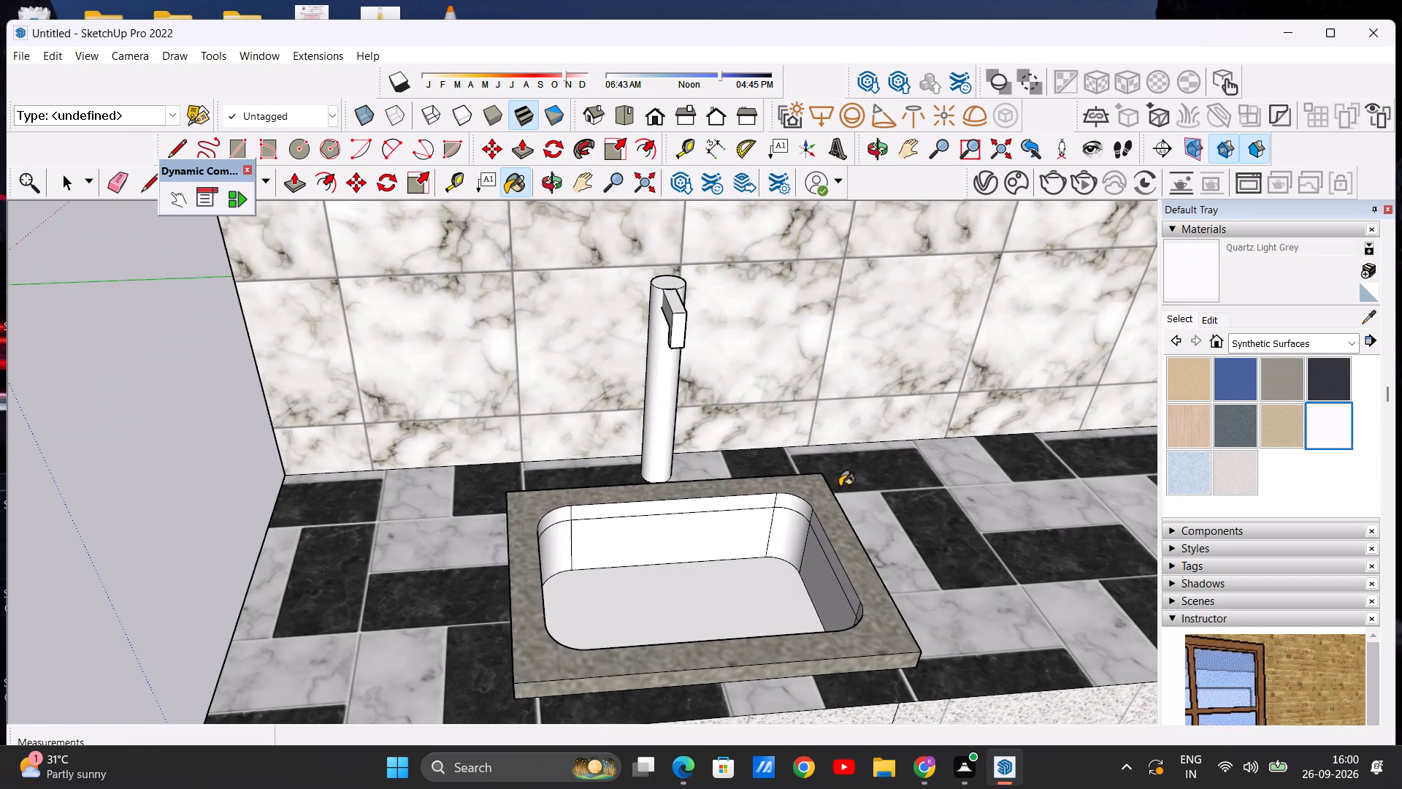
pyautogui.click(697, 592)
pyautogui.click(667, 535)
pyautogui.click(553, 544)
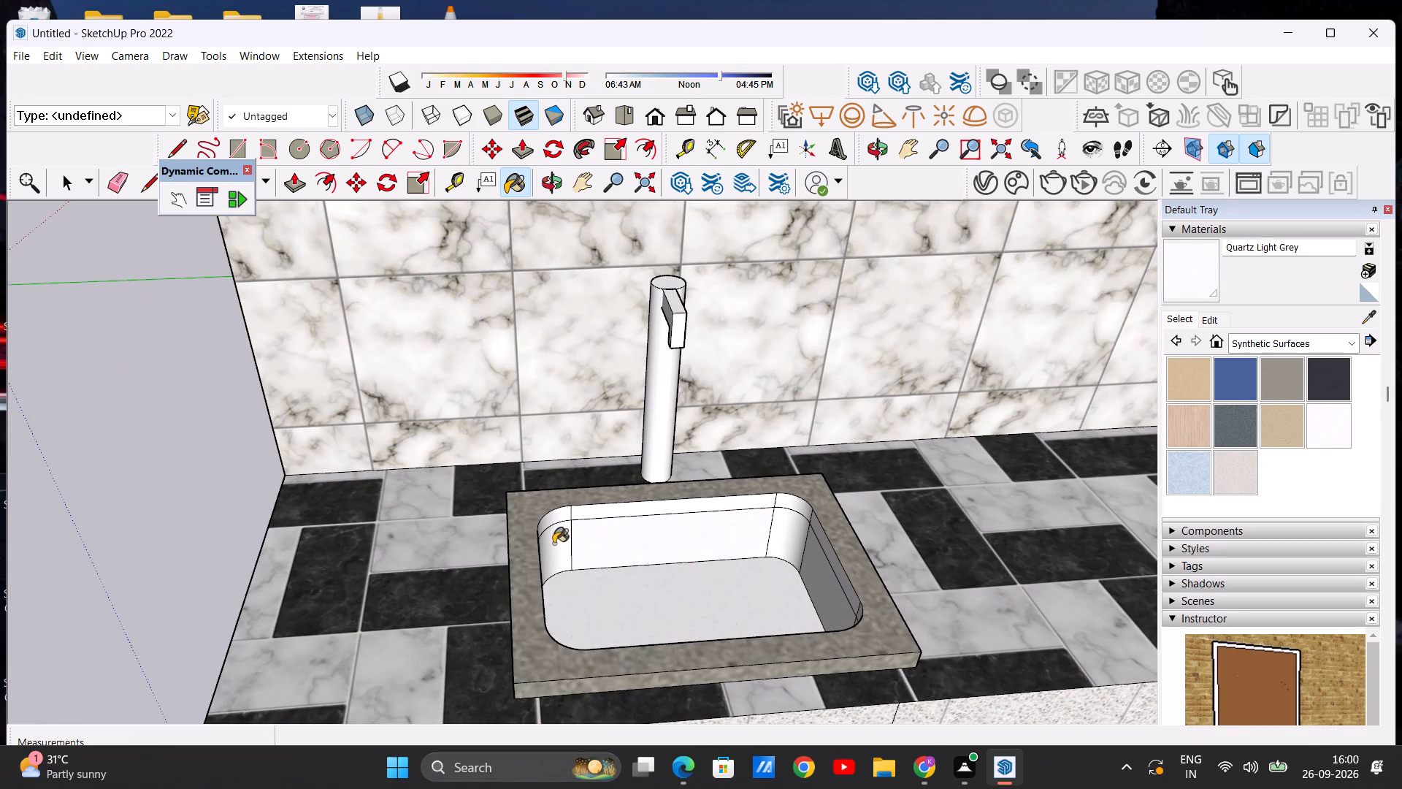
pyautogui.click(787, 531)
pyautogui.click(832, 574)
pyautogui.click(824, 590)
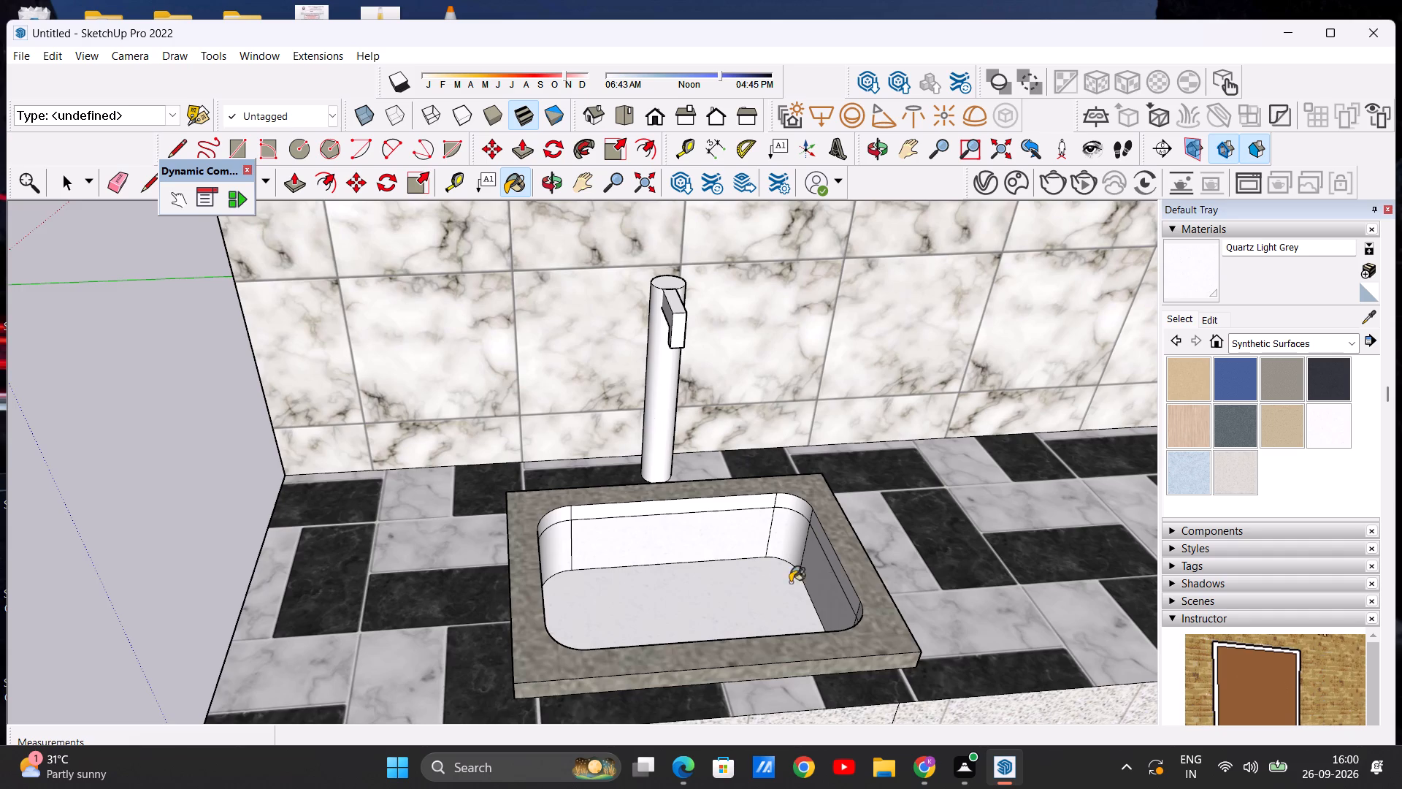
# Paint the remaining inner side wall of the sink bowl with Quartz Light Grey.
pyautogui.scroll(-3, 775, 541)
pyautogui.moveTo(756, 560); pyautogui.dragTo(563, 555, button='middle')
pyautogui.scroll(8, 573, 572)
pyautogui.click(529, 595)
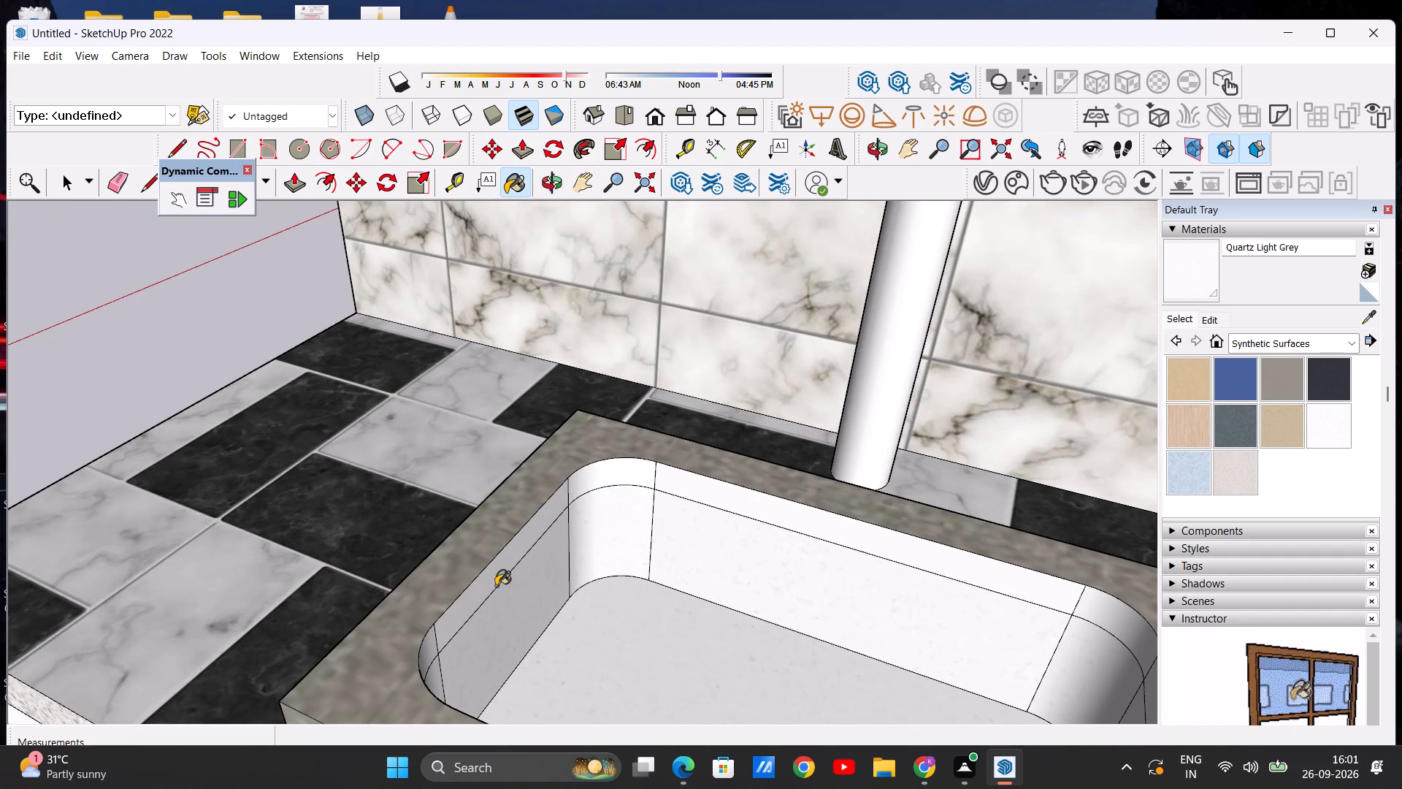
pyautogui.click(489, 584)
pyautogui.scroll(-11, 683, 586)
pyautogui.moveTo(679, 605); pyautogui.dragTo(789, 511, button='middle')
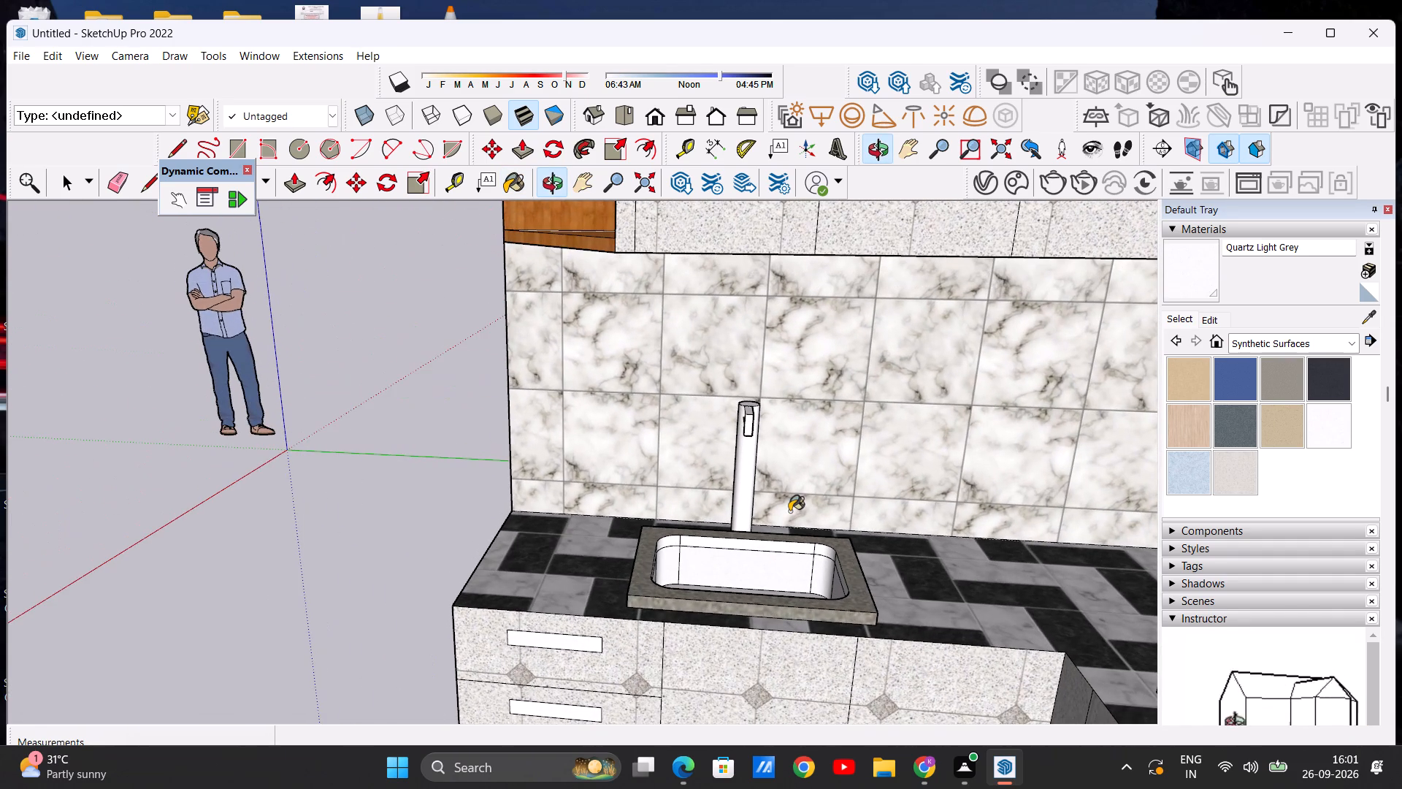
pyautogui.press('space')
# Paint the upright column of the sink faucet with Terrazzo Light Blue from Synthetic Surfaces.
pyautogui.moveTo(680, 534); pyautogui.dragTo(680, 514, button='middle')
pyautogui.scroll(-14, 680, 524)
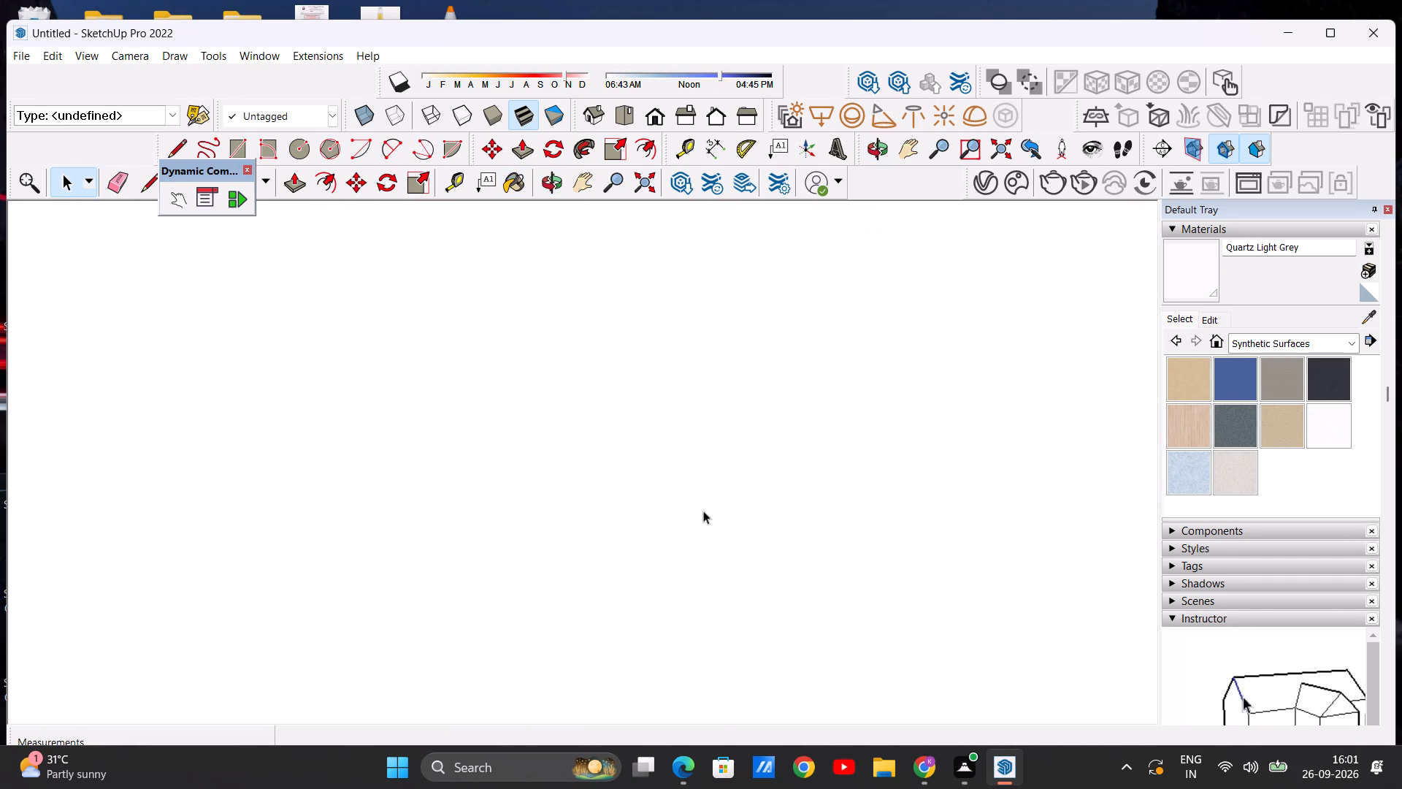
pyautogui.click(646, 118)
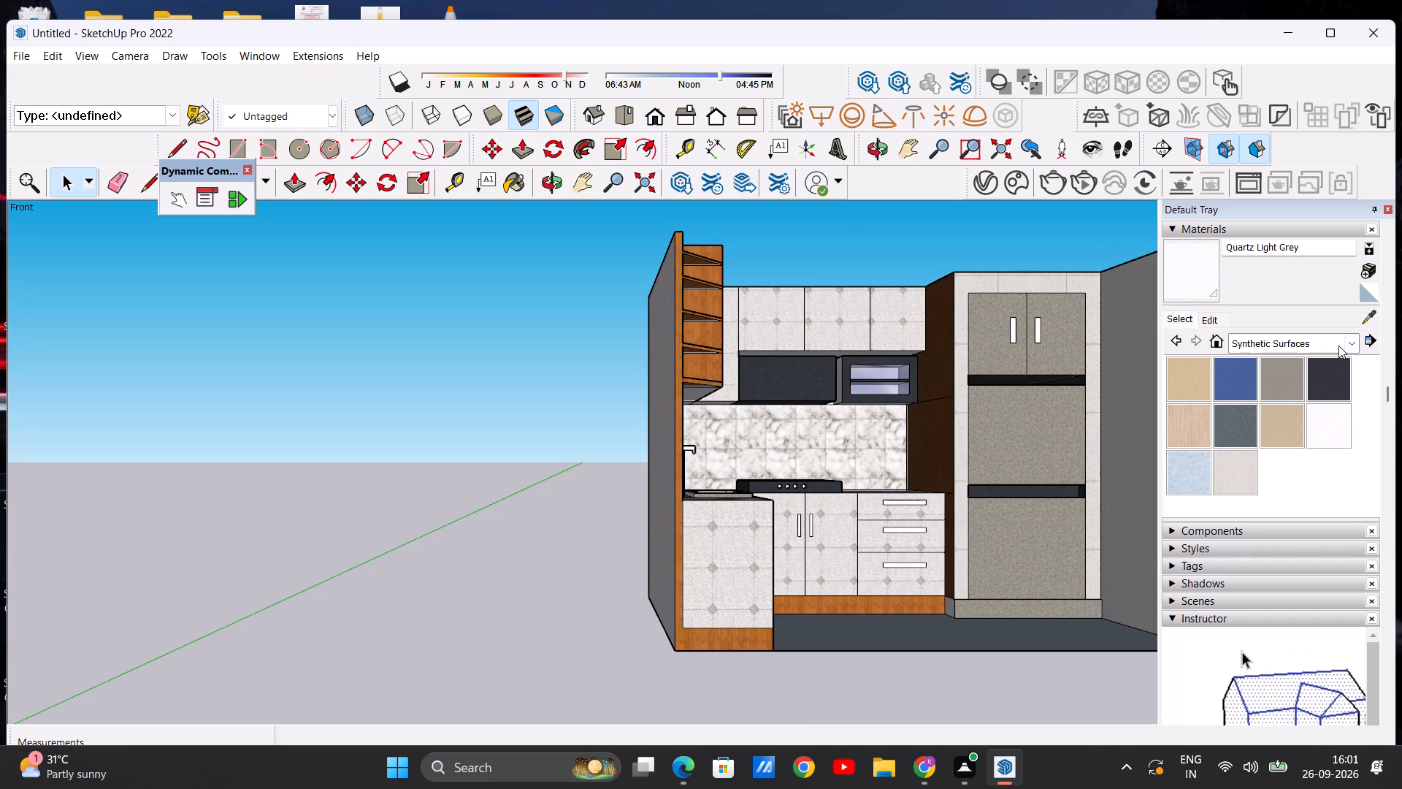
pyautogui.click(1338, 346)
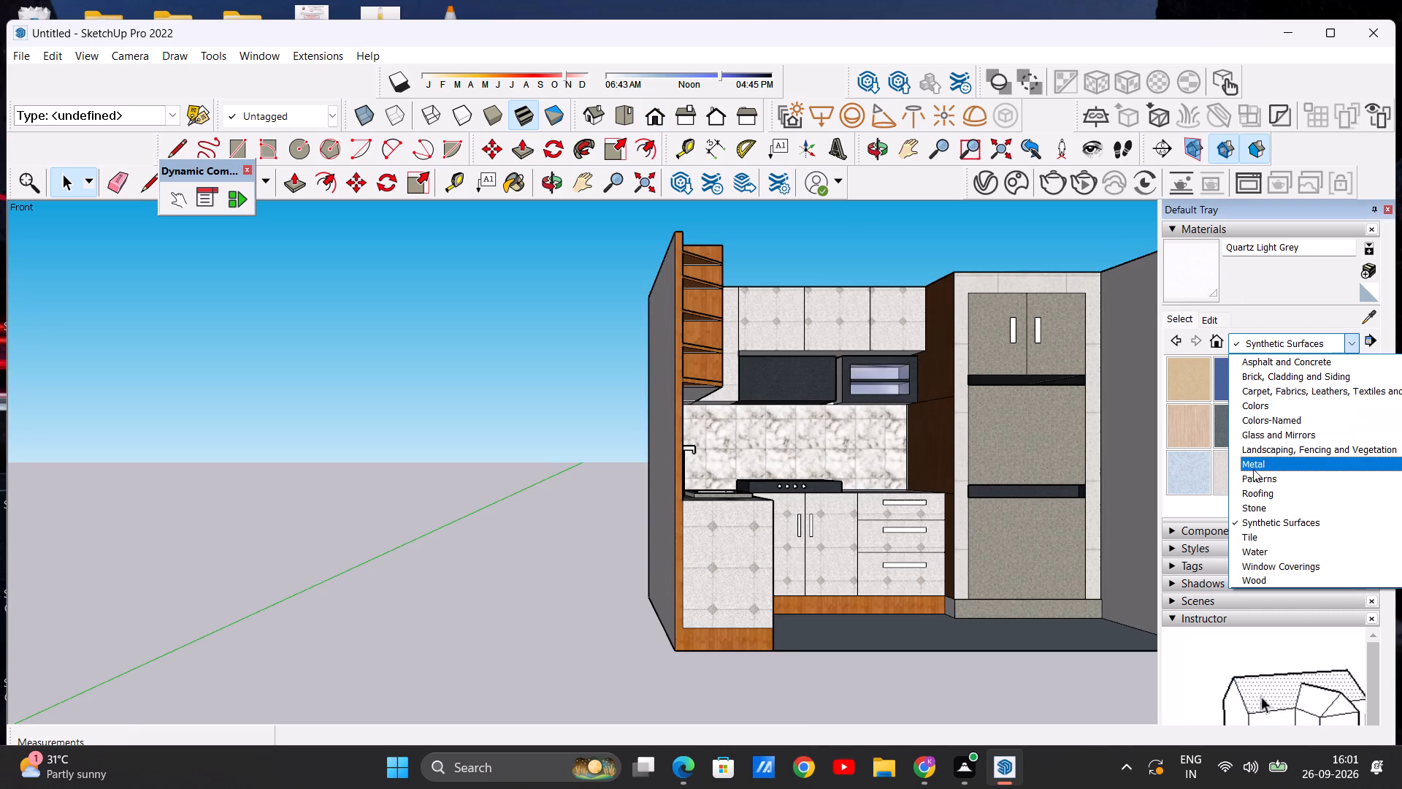
pyautogui.click(1186, 469)
pyautogui.moveTo(865, 372); pyautogui.dragTo(720, 424, button='middle')
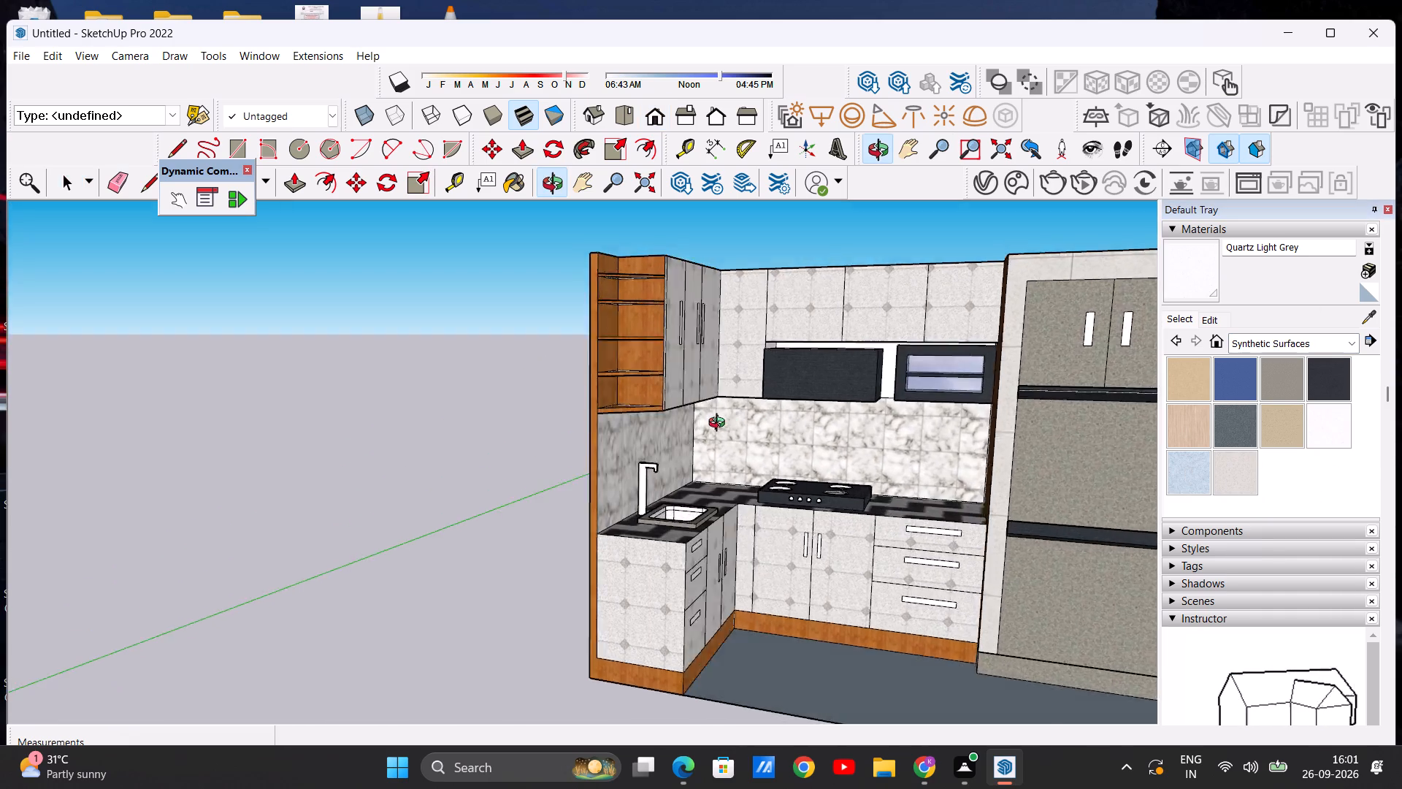
pyautogui.moveTo(720, 424); pyautogui.dragTo(646, 448, button='middle')
pyautogui.scroll(15, 629, 514)
pyautogui.click(581, 464)
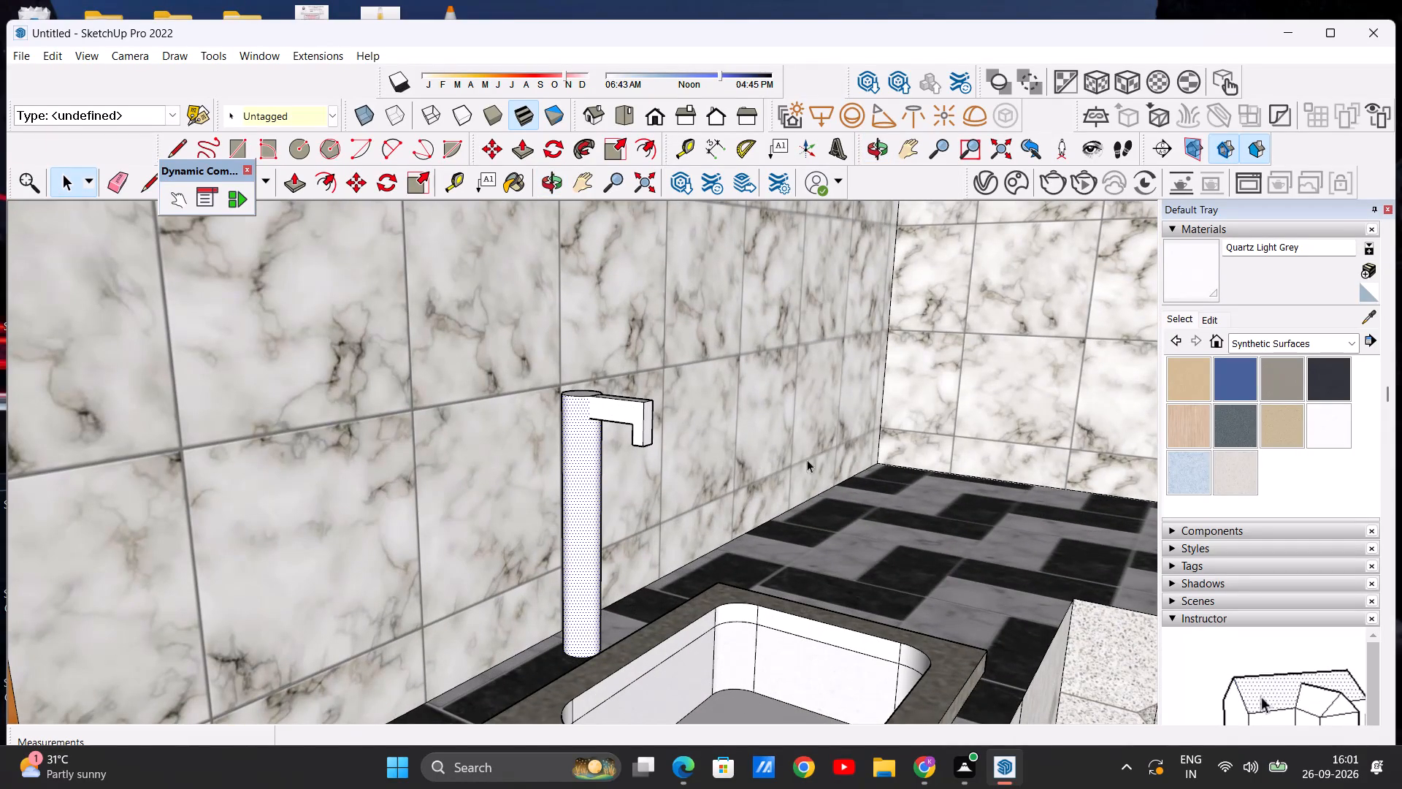
pyautogui.click(1187, 463)
pyautogui.click(576, 445)
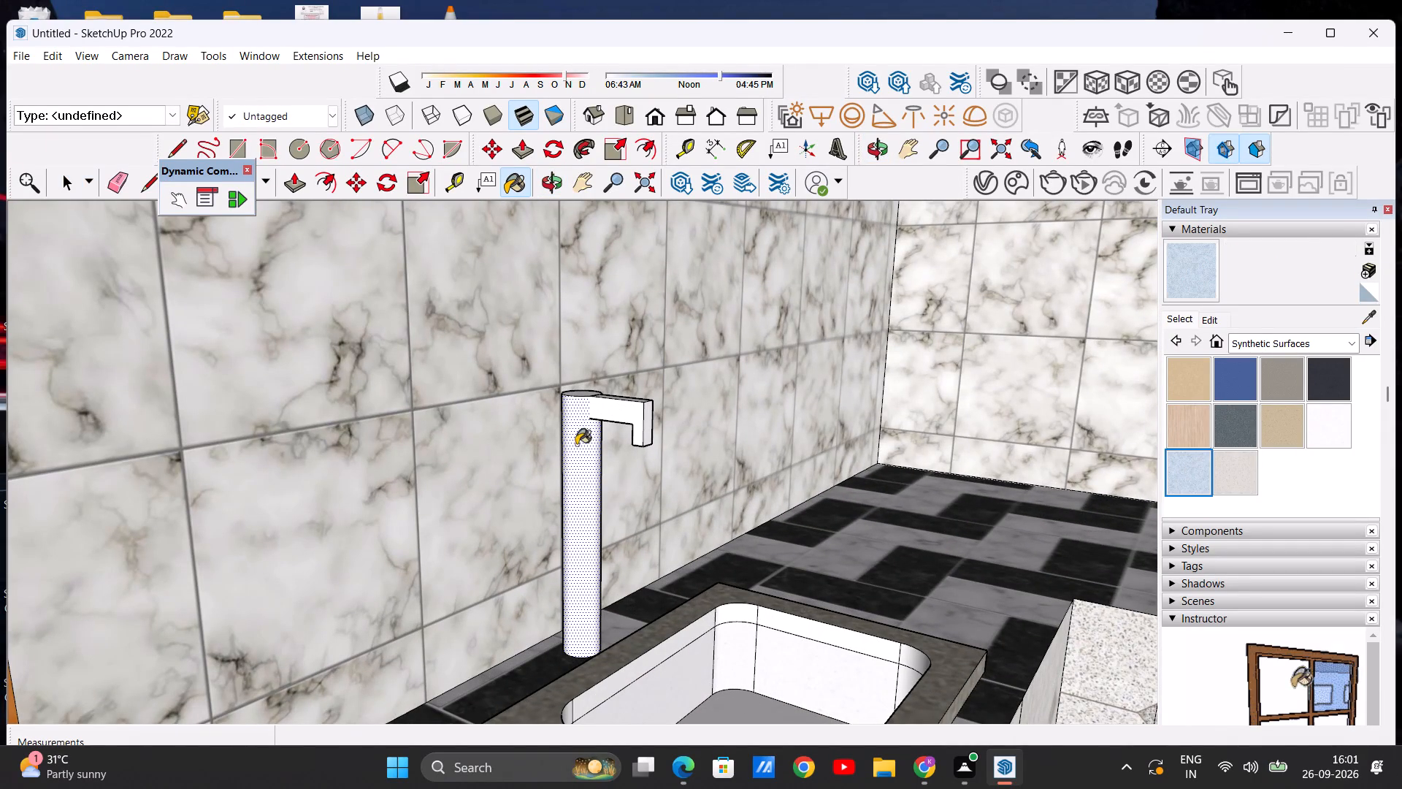
# Paint the side, front and top faces of the faucet spout and the column's top with Terrazzo Light Blue.
pyautogui.click(605, 416)
pyautogui.moveTo(567, 445); pyautogui.dragTo(319, 450, button='middle')
pyautogui.scroll(5, 559, 419)
pyautogui.click(596, 424)
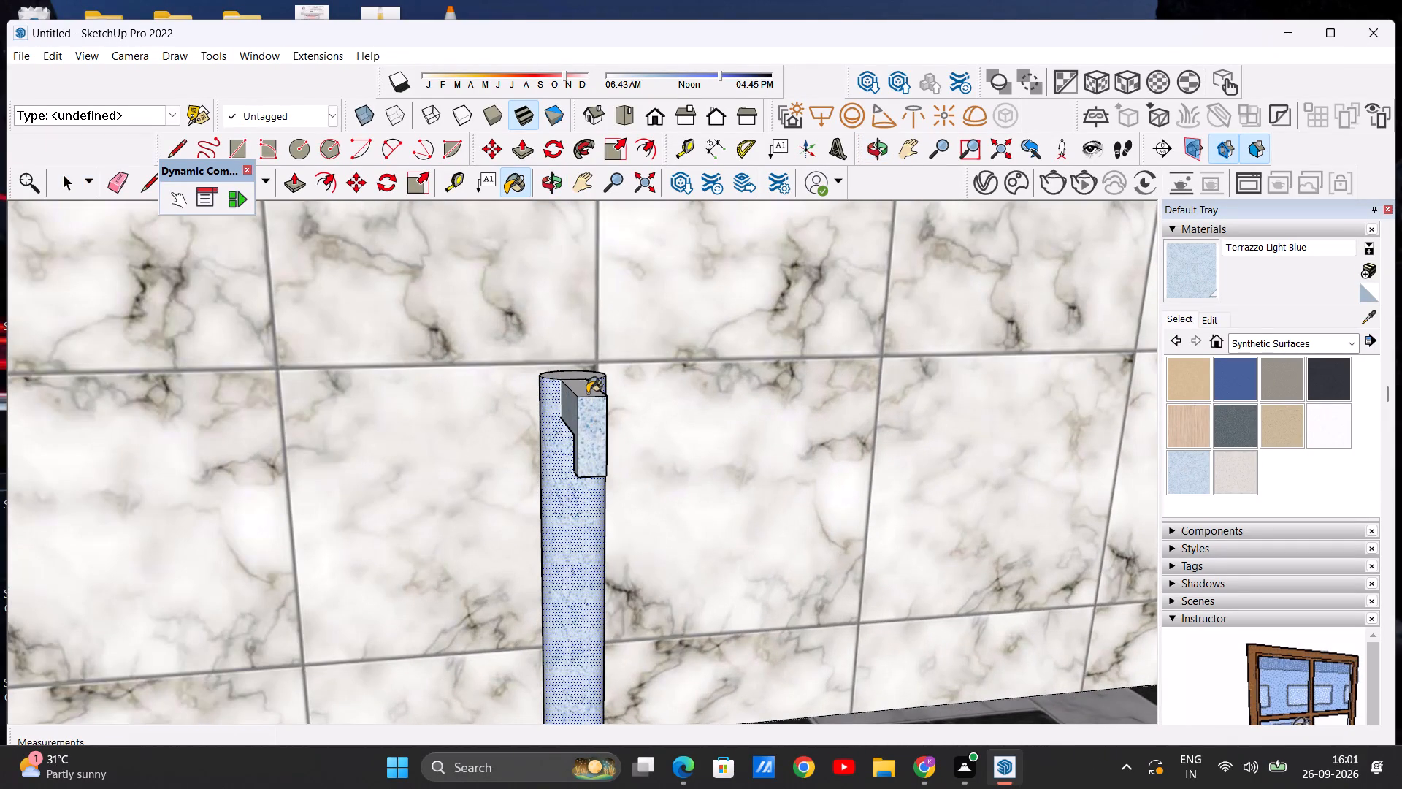
pyautogui.click(587, 393)
pyautogui.scroll(-3, 709, 393)
pyautogui.moveTo(695, 408); pyautogui.dragTo(400, 408, button='middle')
pyautogui.scroll(2, 528, 403)
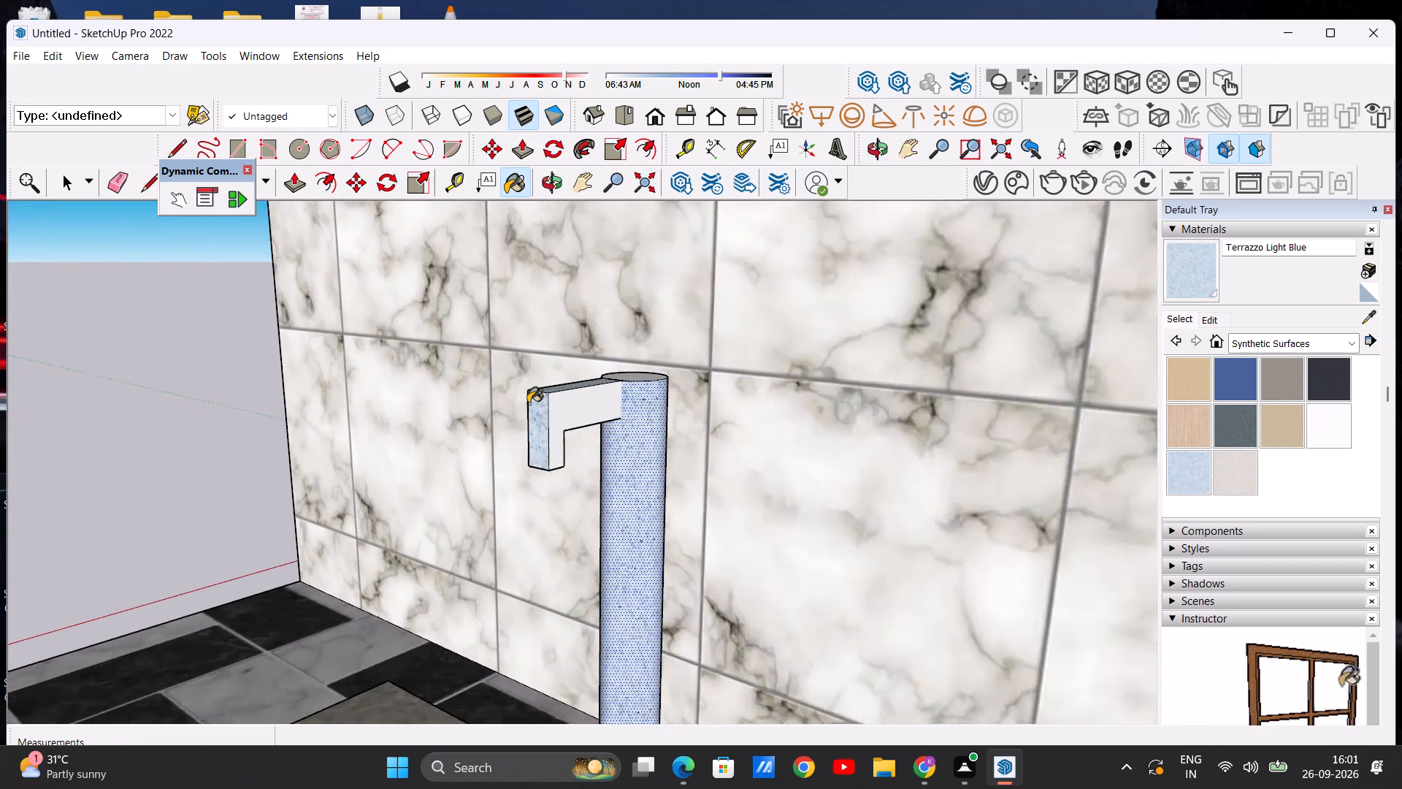
pyautogui.scroll(3, 528, 403)
pyautogui.click(576, 418)
pyautogui.scroll(-4, 728, 382)
pyautogui.moveTo(683, 397); pyautogui.dragTo(673, 524, button='middle')
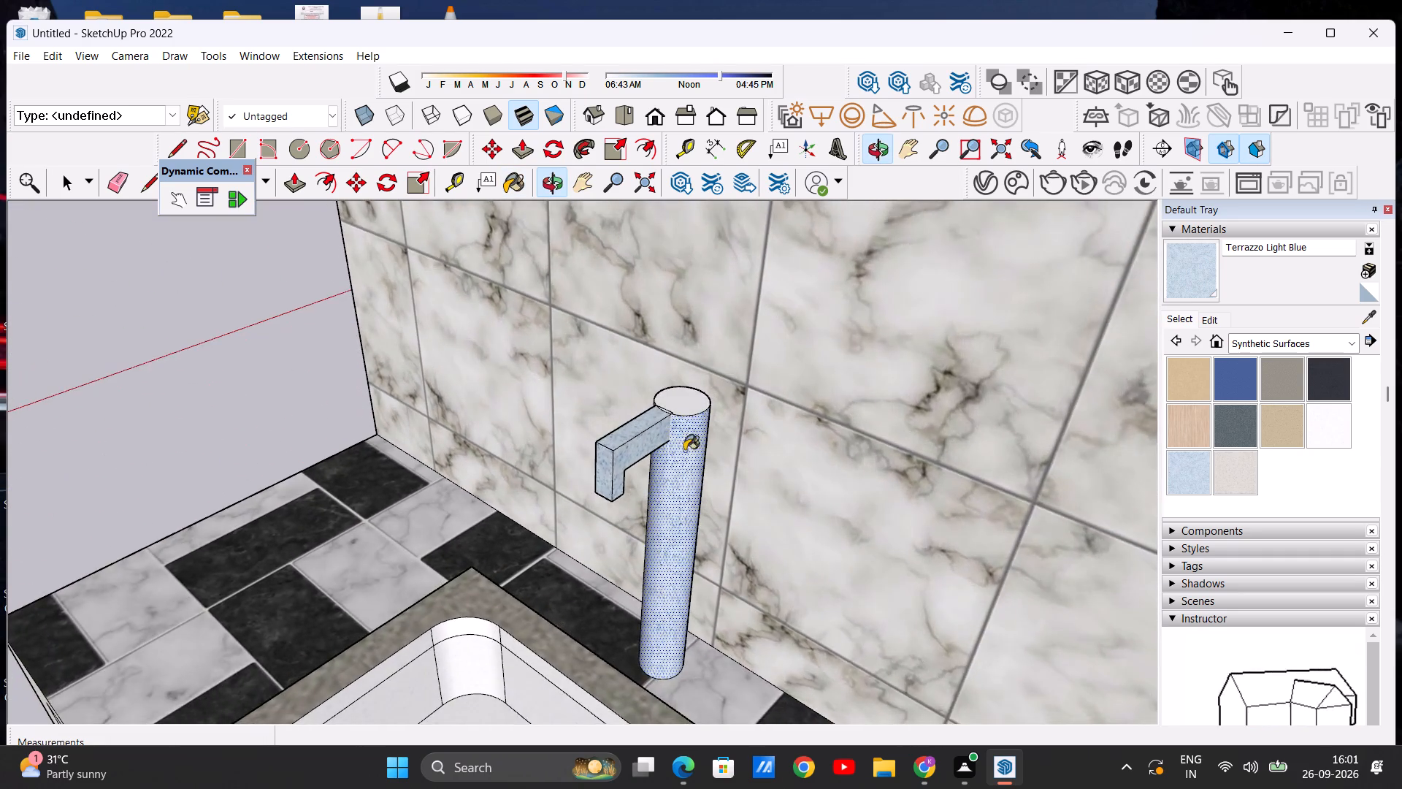
pyautogui.scroll(6, 691, 413)
pyautogui.click(683, 393)
pyautogui.scroll(-12, 711, 386)
pyautogui.moveTo(629, 528); pyautogui.dragTo(733, 435, button='middle')
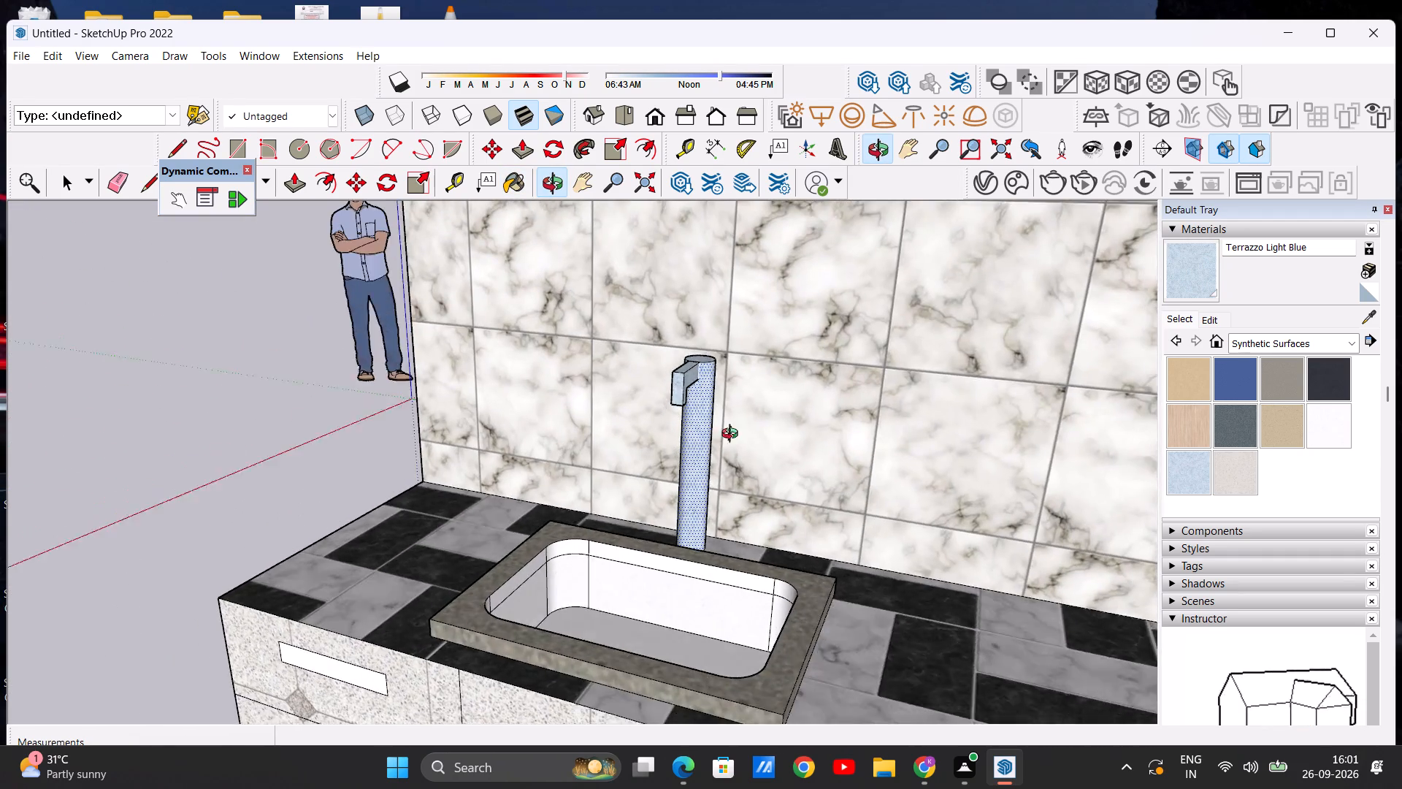
pyautogui.moveTo(733, 435); pyautogui.dragTo(754, 403, button='middle')
pyautogui.press('space')
# Paint the kitchen floor with Marble Carrara Floor Tile from the Tile collection.
pyautogui.scroll(-20, 568, 330)
pyautogui.scroll(-2, 568, 330)
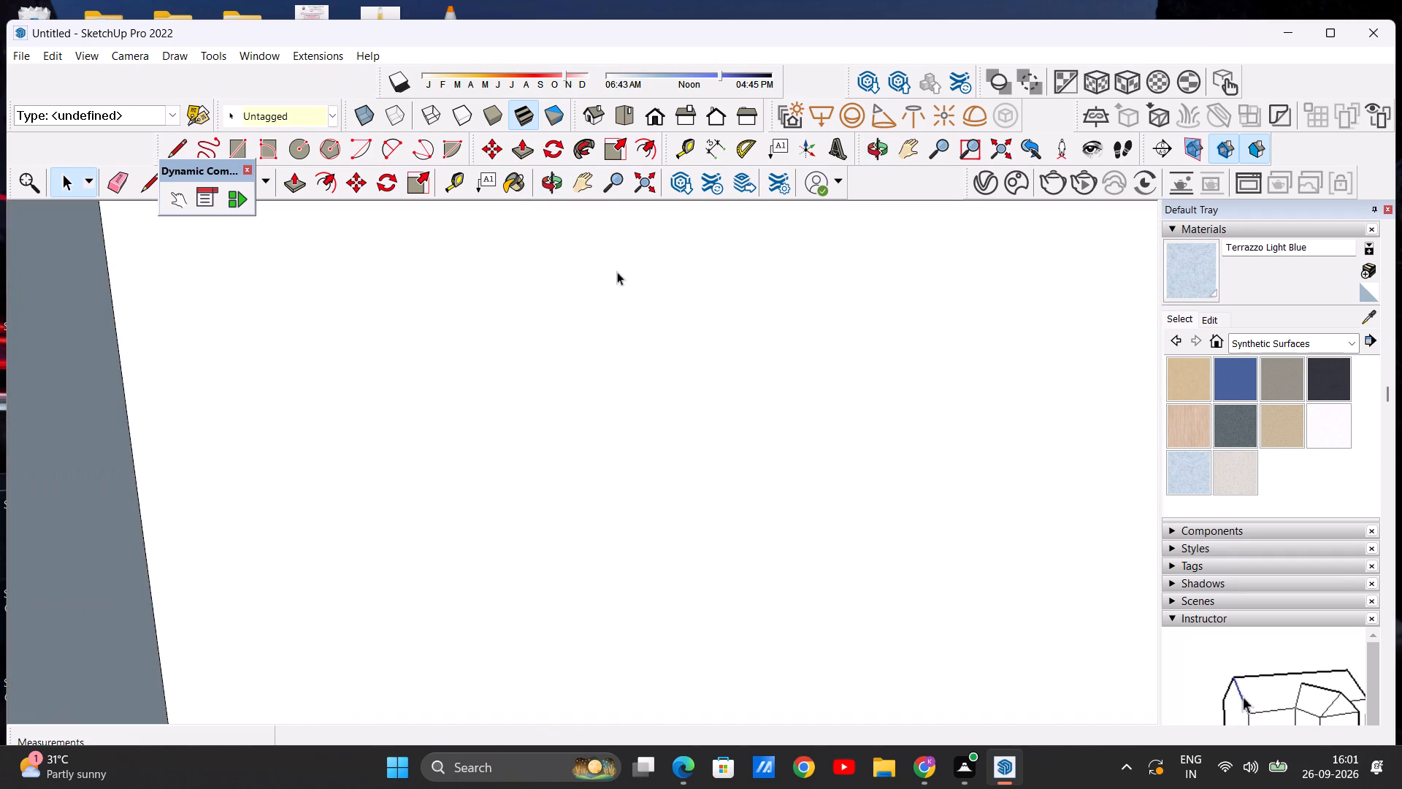
pyautogui.click(658, 119)
pyautogui.scroll(-15, 700, 312)
pyautogui.moveTo(840, 328); pyautogui.dragTo(632, 543, button='middle')
pyautogui.scroll(15, 694, 440)
pyautogui.moveTo(786, 473); pyautogui.dragTo(860, 409, button='middle')
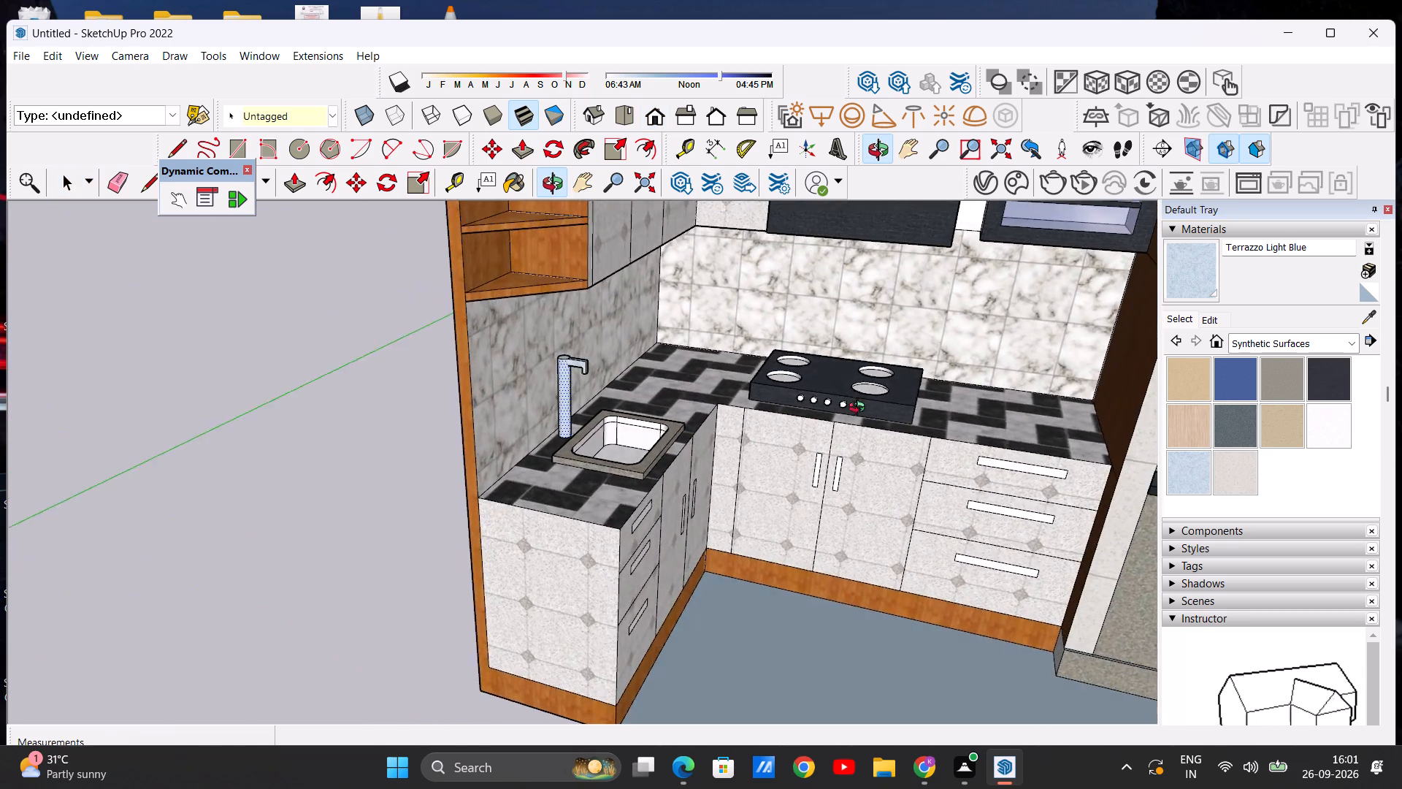
pyautogui.moveTo(860, 409); pyautogui.dragTo(849, 388, button='middle')
pyautogui.scroll(-12, 847, 392)
pyautogui.moveTo(869, 423); pyautogui.dragTo(874, 513, button='middle')
pyautogui.scroll(7, 878, 512)
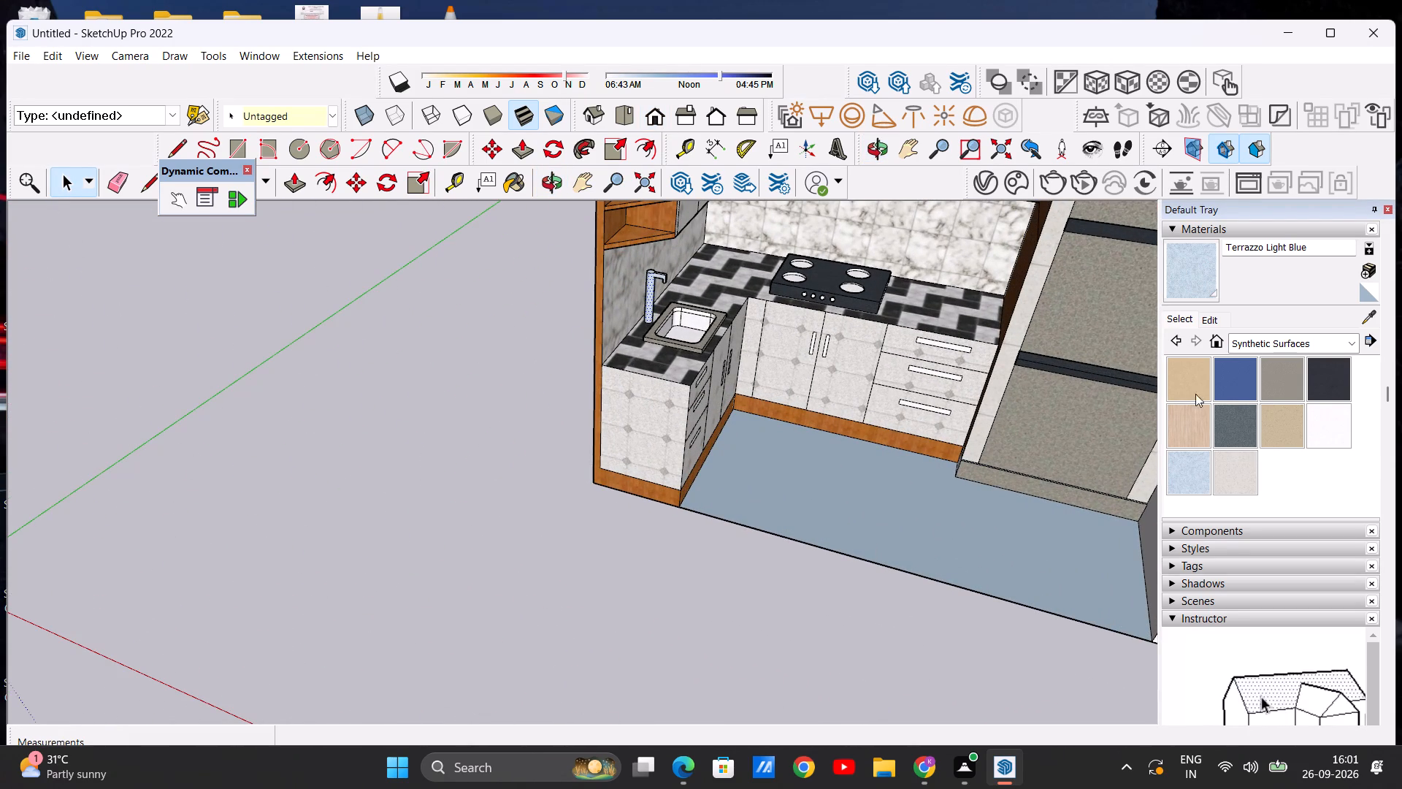
pyautogui.click(1349, 343)
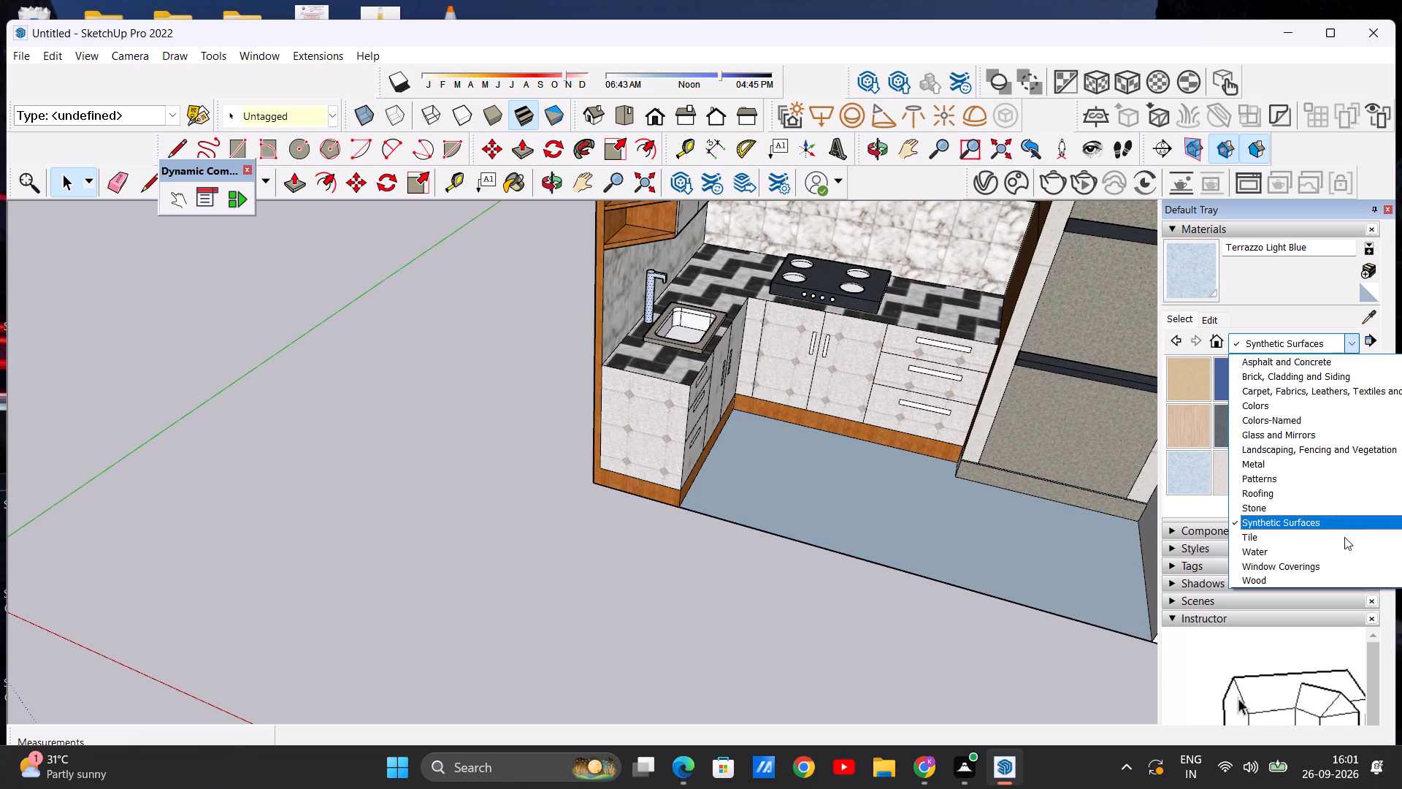
pyautogui.click(1344, 537)
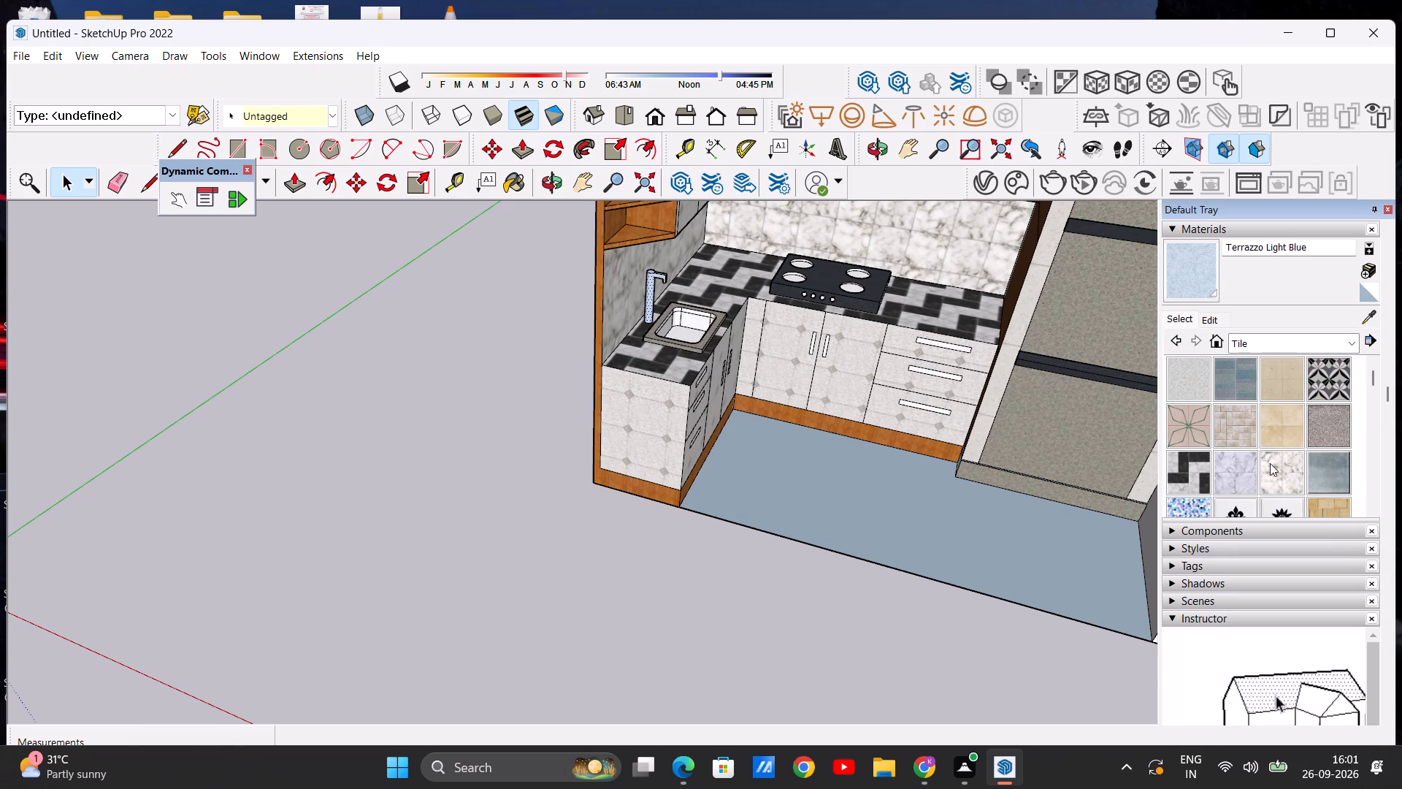
pyautogui.click(1220, 477)
pyautogui.click(913, 545)
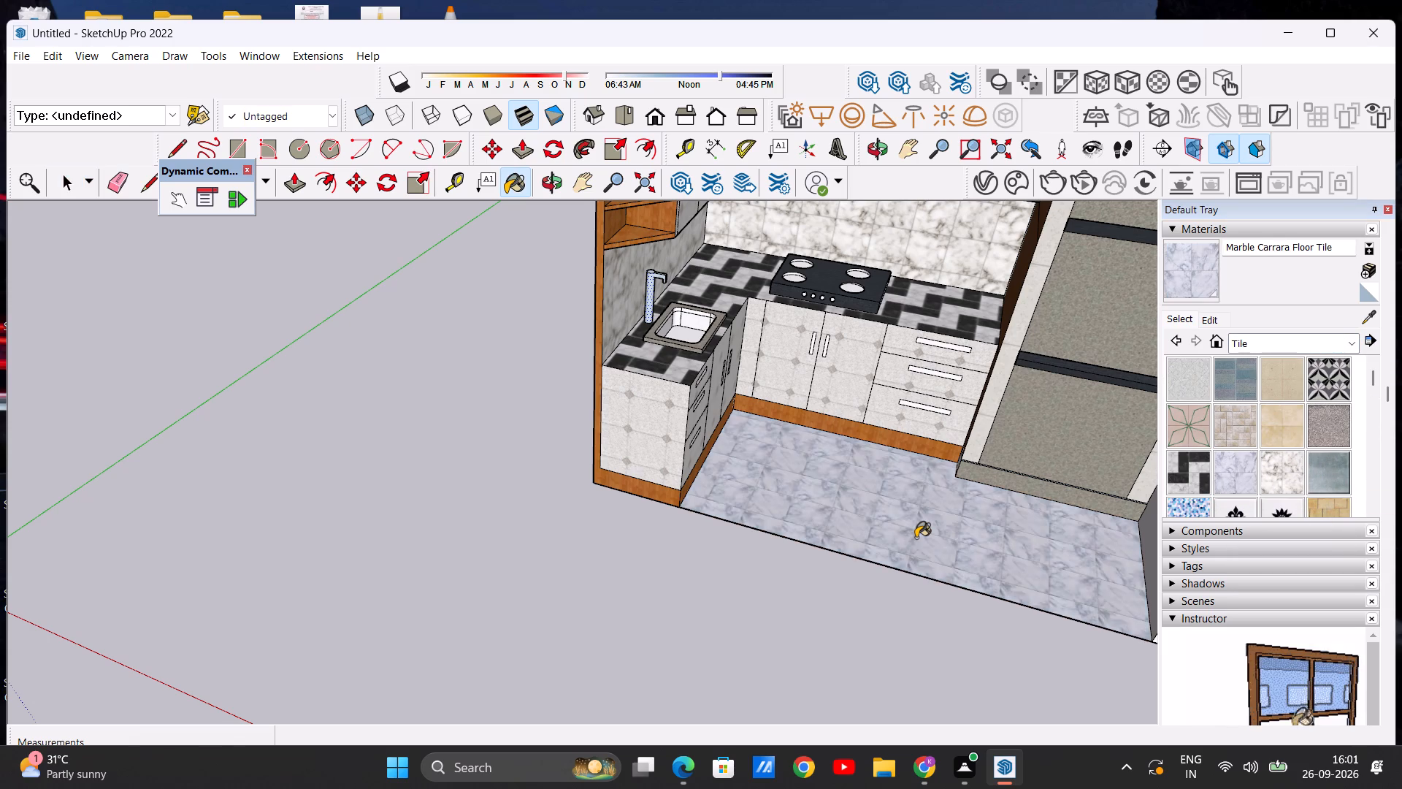
# Paint the inner face of the side wall beside the tall unit with Marble Carrara Floor Tile.
pyautogui.scroll(-4, 922, 517)
pyautogui.moveTo(937, 514); pyautogui.dragTo(1054, 484, button='middle')
pyautogui.scroll(4, 1035, 386)
pyautogui.click(1035, 384)
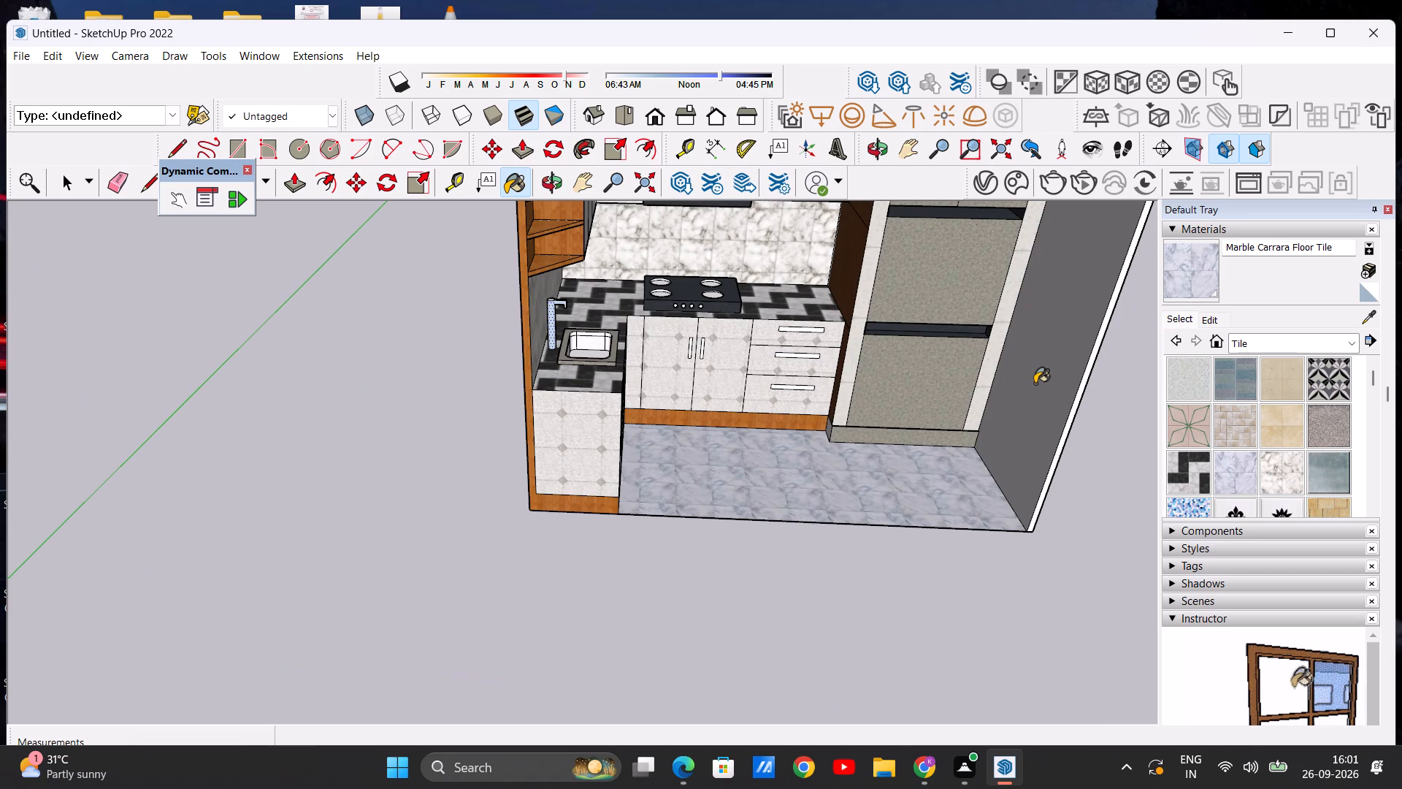
# Examine the floor and side wall finishes together with the whole kitchen from several angles and distances.
pyautogui.scroll(-9, 997, 474)
pyautogui.moveTo(934, 492); pyautogui.dragTo(837, 429, button='middle')
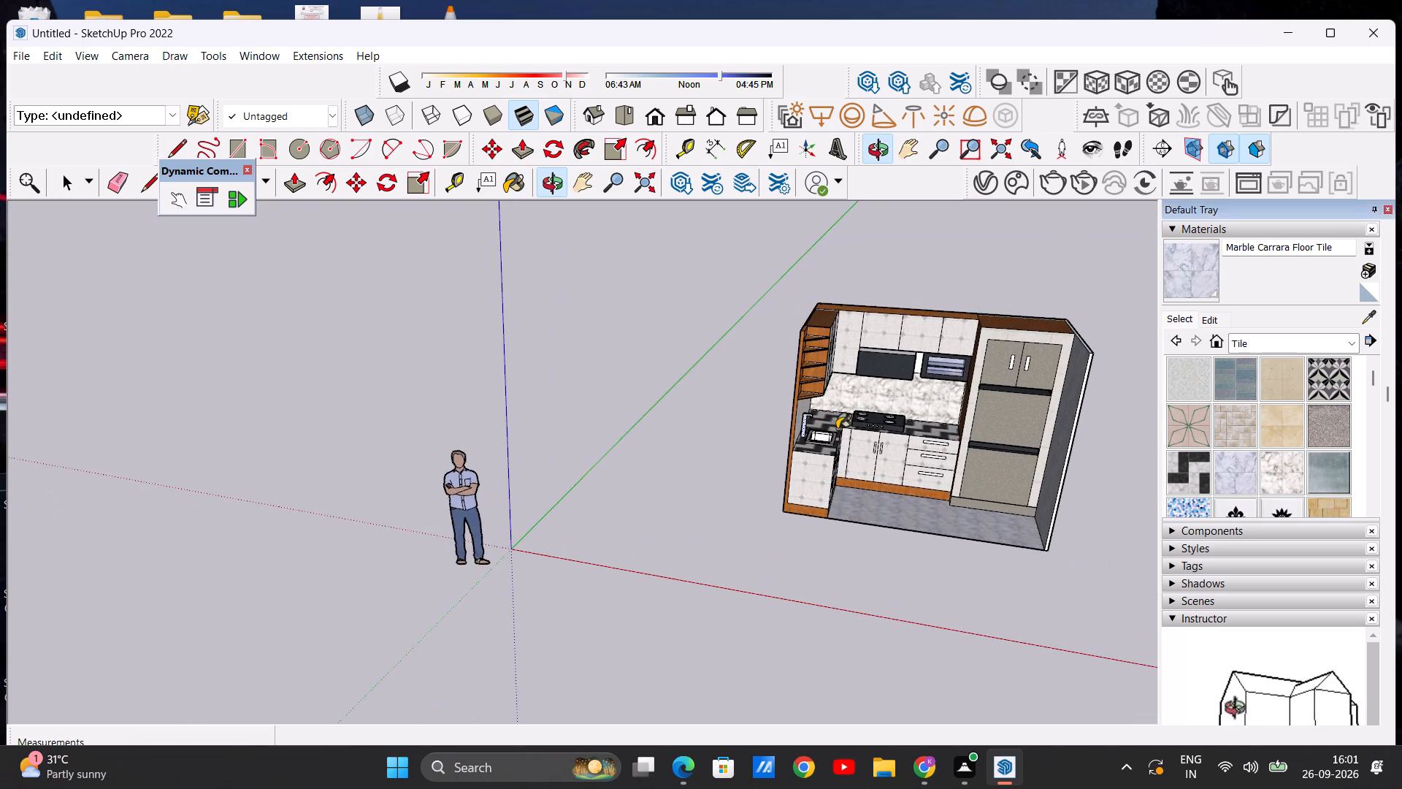
pyautogui.scroll(6, 865, 482)
pyautogui.scroll(-10, 857, 490)
pyautogui.moveTo(901, 534); pyautogui.dragTo(979, 578, button='middle')
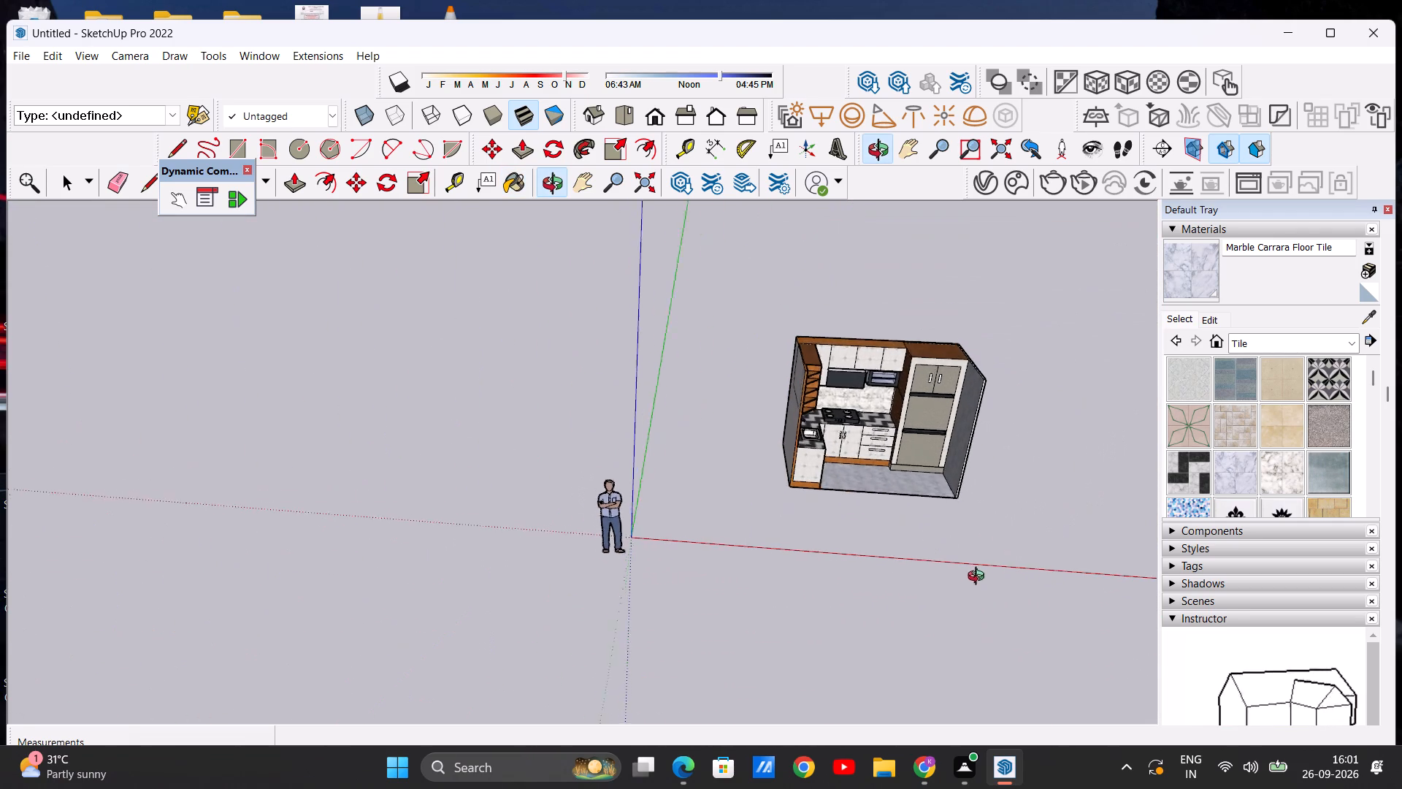
pyautogui.moveTo(979, 578); pyautogui.dragTo(981, 582, button='middle')
pyautogui.scroll(8, 917, 456)
pyautogui.moveTo(878, 522); pyautogui.dragTo(878, 437, button='middle')
pyautogui.scroll(3, 865, 459)
pyautogui.scroll(-5, 847, 493)
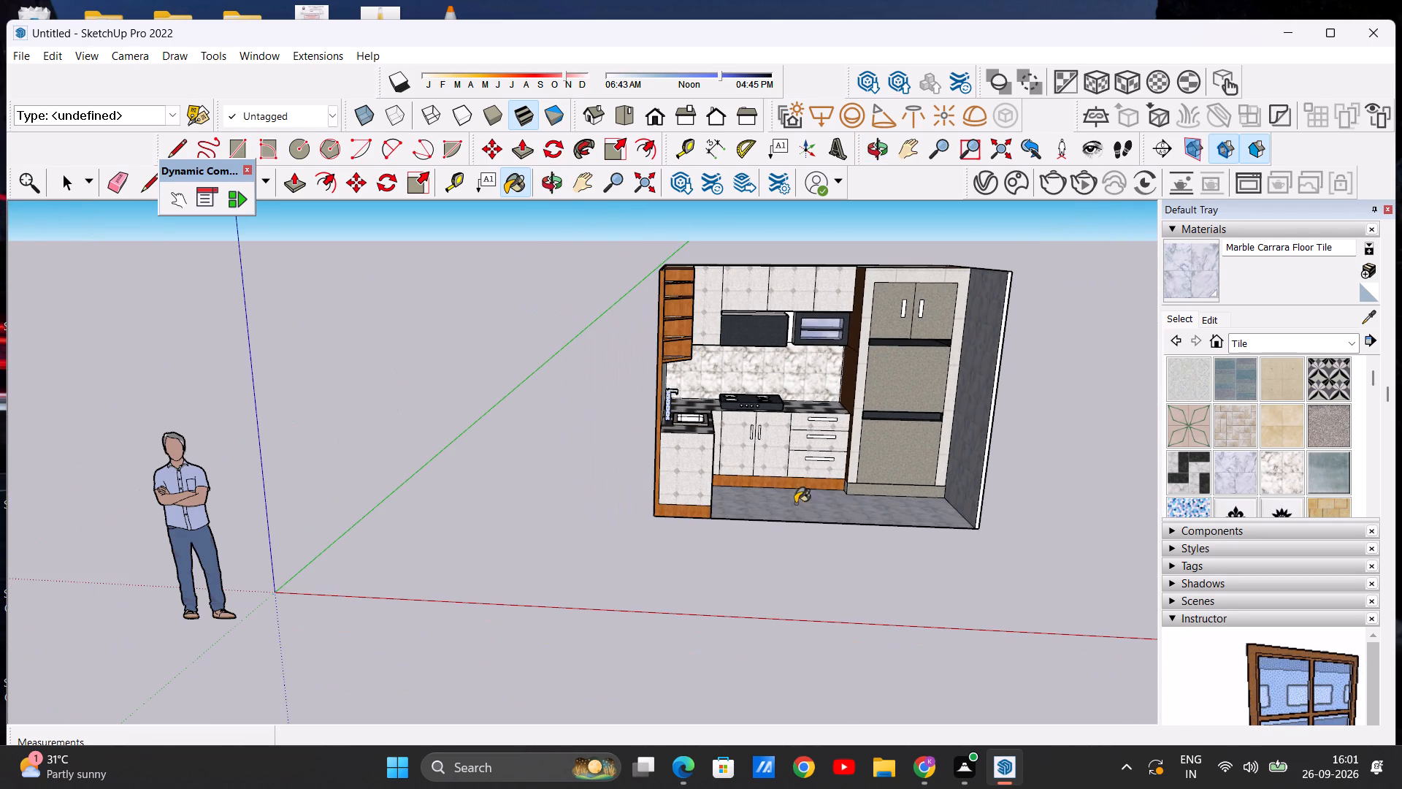
pyautogui.scroll(-6, 757, 503)
pyautogui.scroll(9, 772, 451)
pyautogui.moveTo(786, 567); pyautogui.dragTo(786, 508, button='middle')
pyautogui.scroll(1, 786, 567)
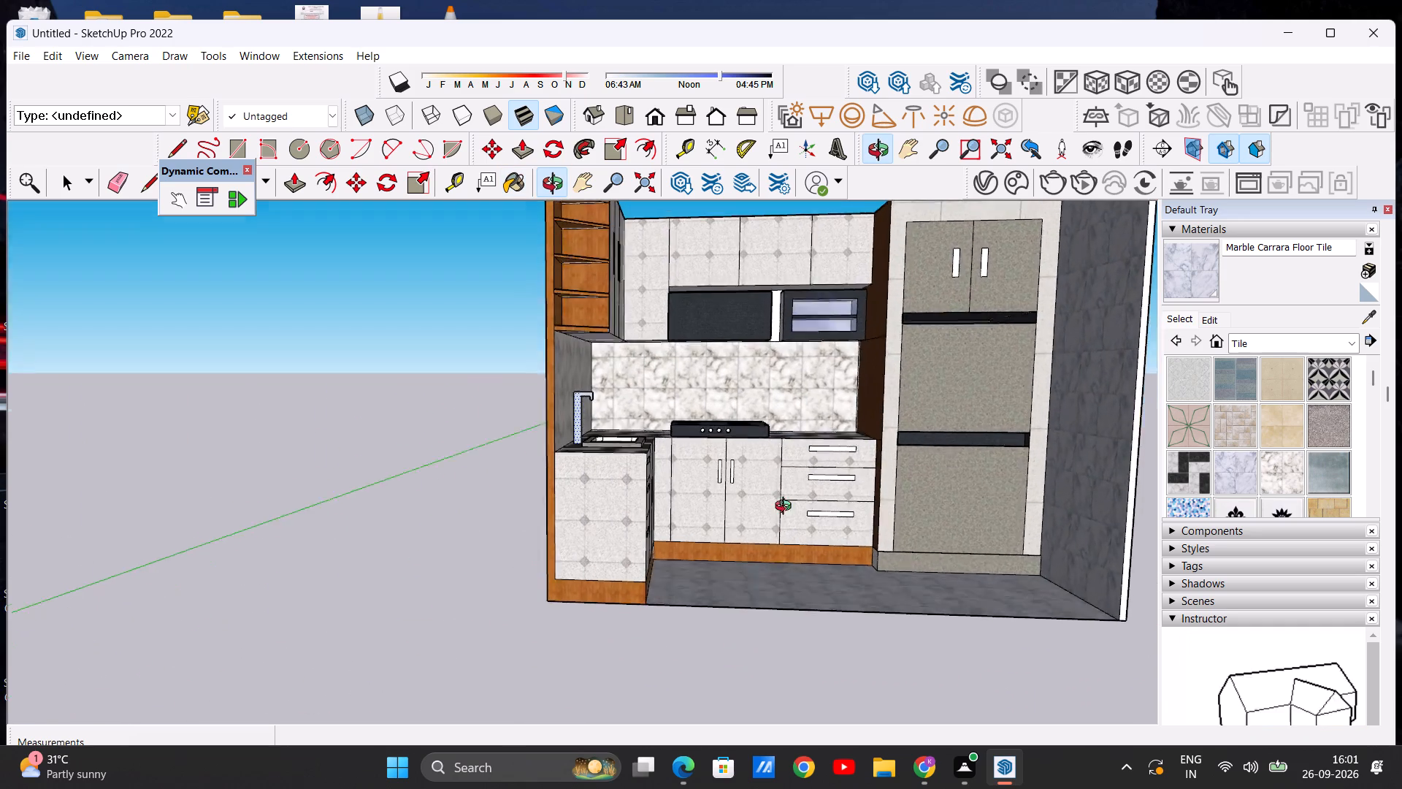
pyautogui.moveTo(786, 508); pyautogui.dragTo(790, 691, button='middle')
pyautogui.middleClick(785, 687)
pyautogui.moveTo(773, 681); pyautogui.dragTo(761, 674, button='middle')
pyautogui.moveTo(737, 669); pyautogui.dragTo(651, 660, button='middle')
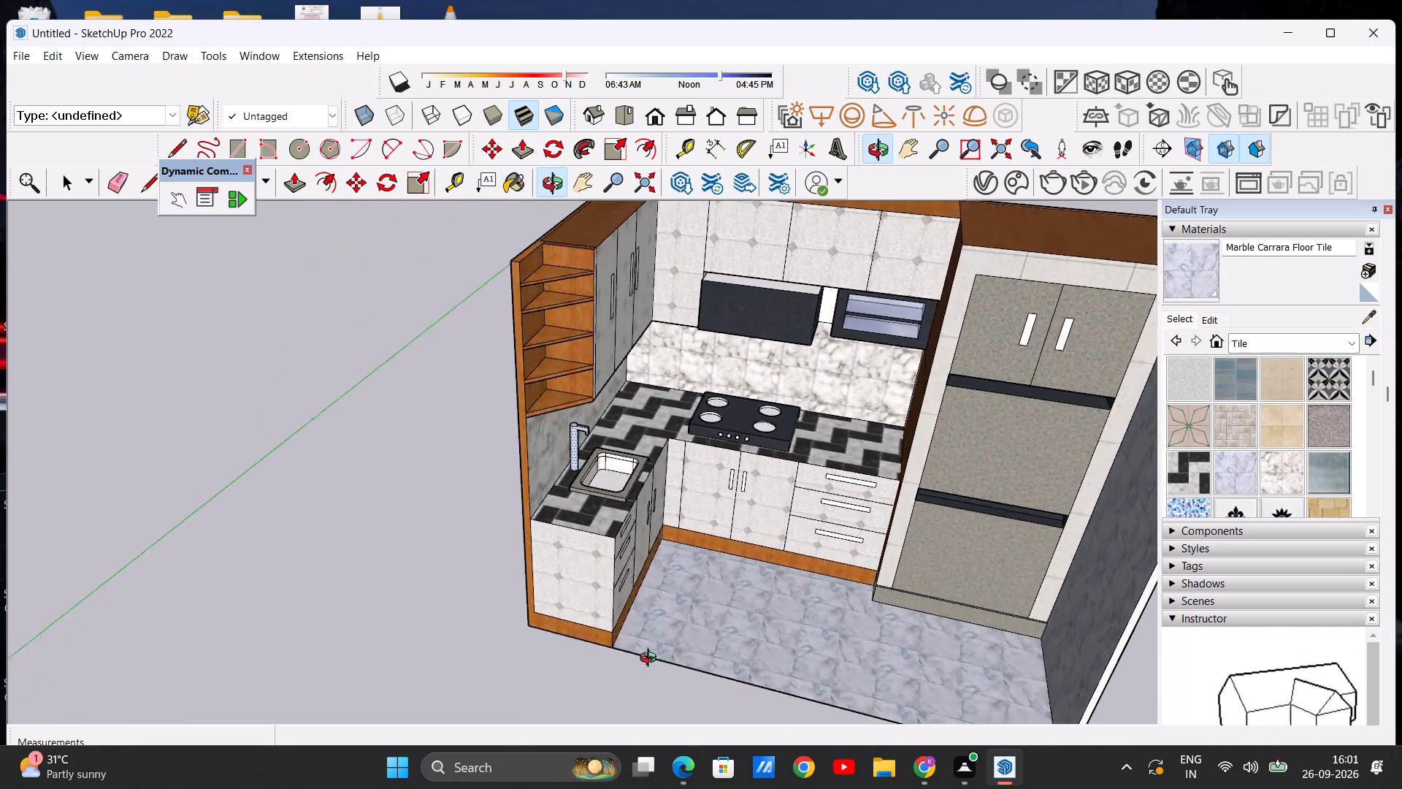
pyautogui.moveTo(651, 660); pyautogui.dragTo(748, 681, button='middle')
pyautogui.scroll(-9, 742, 507)
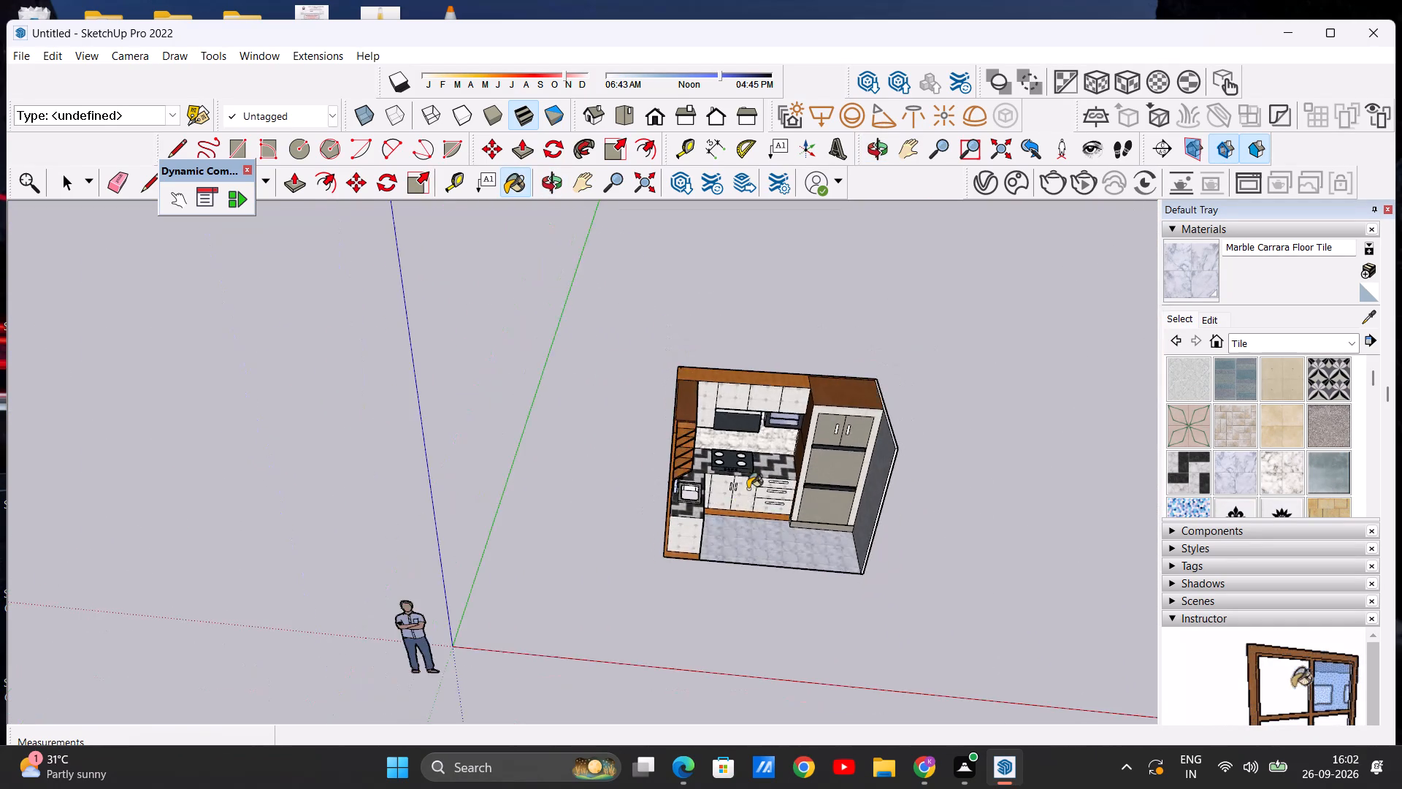
pyautogui.scroll(13, 822, 459)
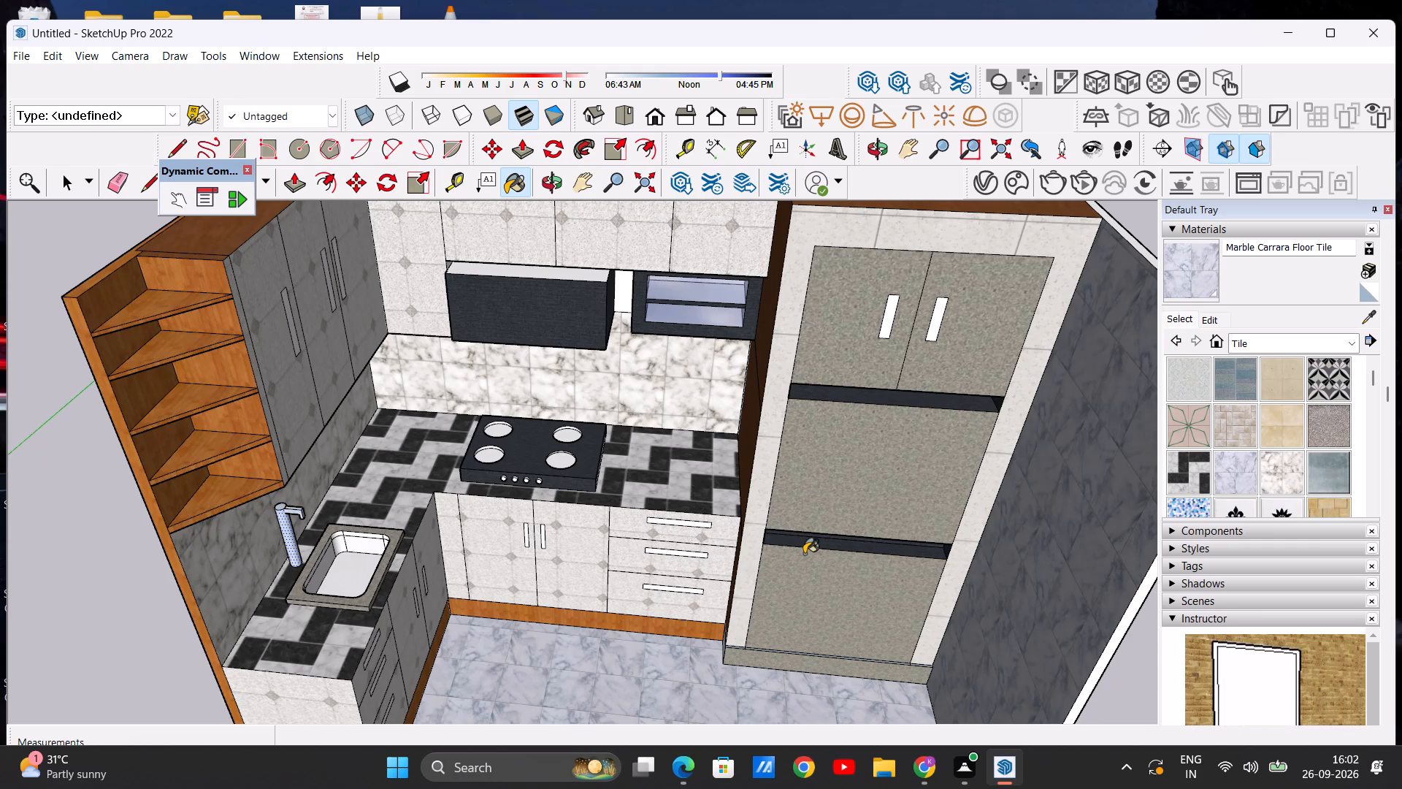
pyautogui.scroll(-13, 765, 550)
pyautogui.moveTo(732, 556); pyautogui.dragTo(750, 431, button='middle')
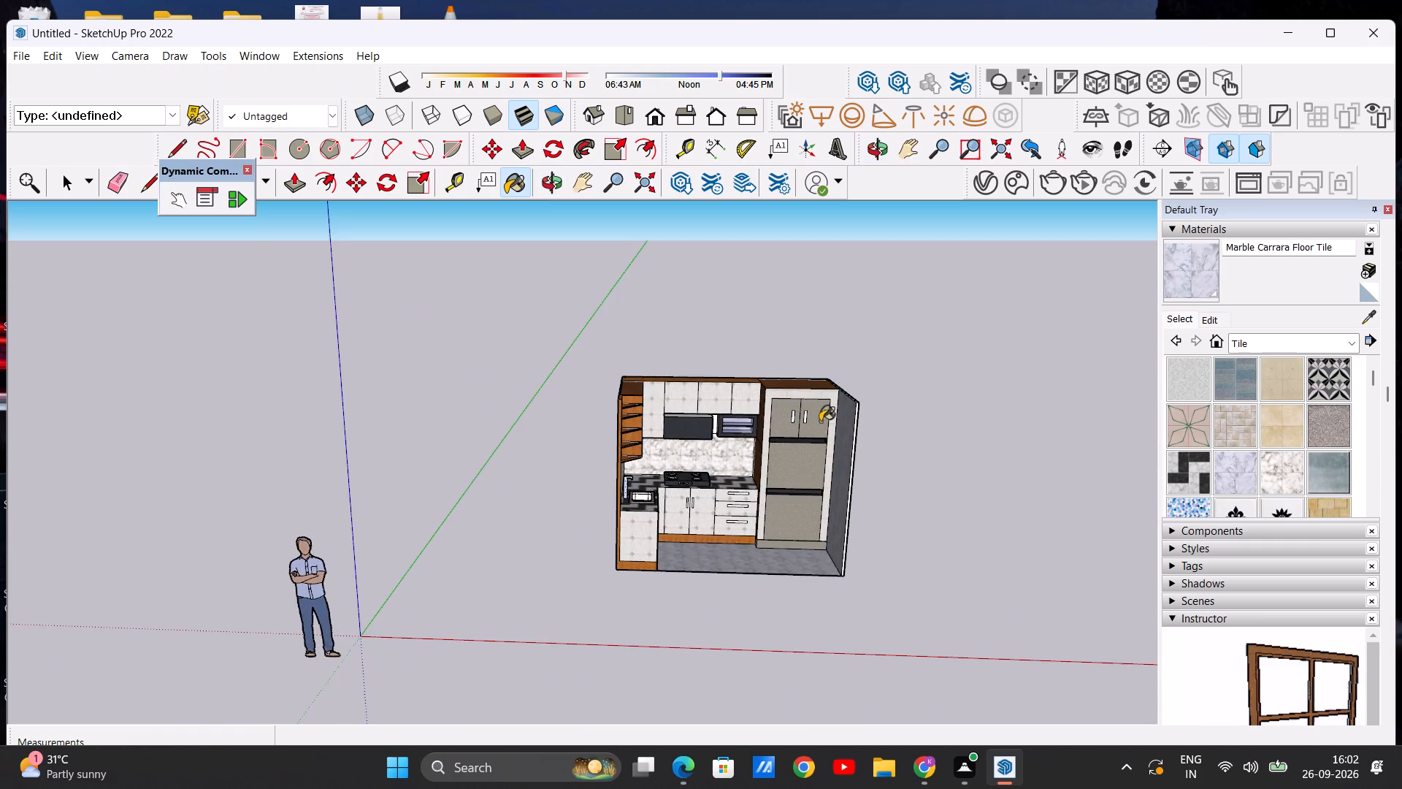
pyautogui.scroll(12, 838, 432)
pyautogui.moveTo(729, 465); pyautogui.dragTo(697, 389, button='middle')
pyautogui.scroll(-3, 697, 389)
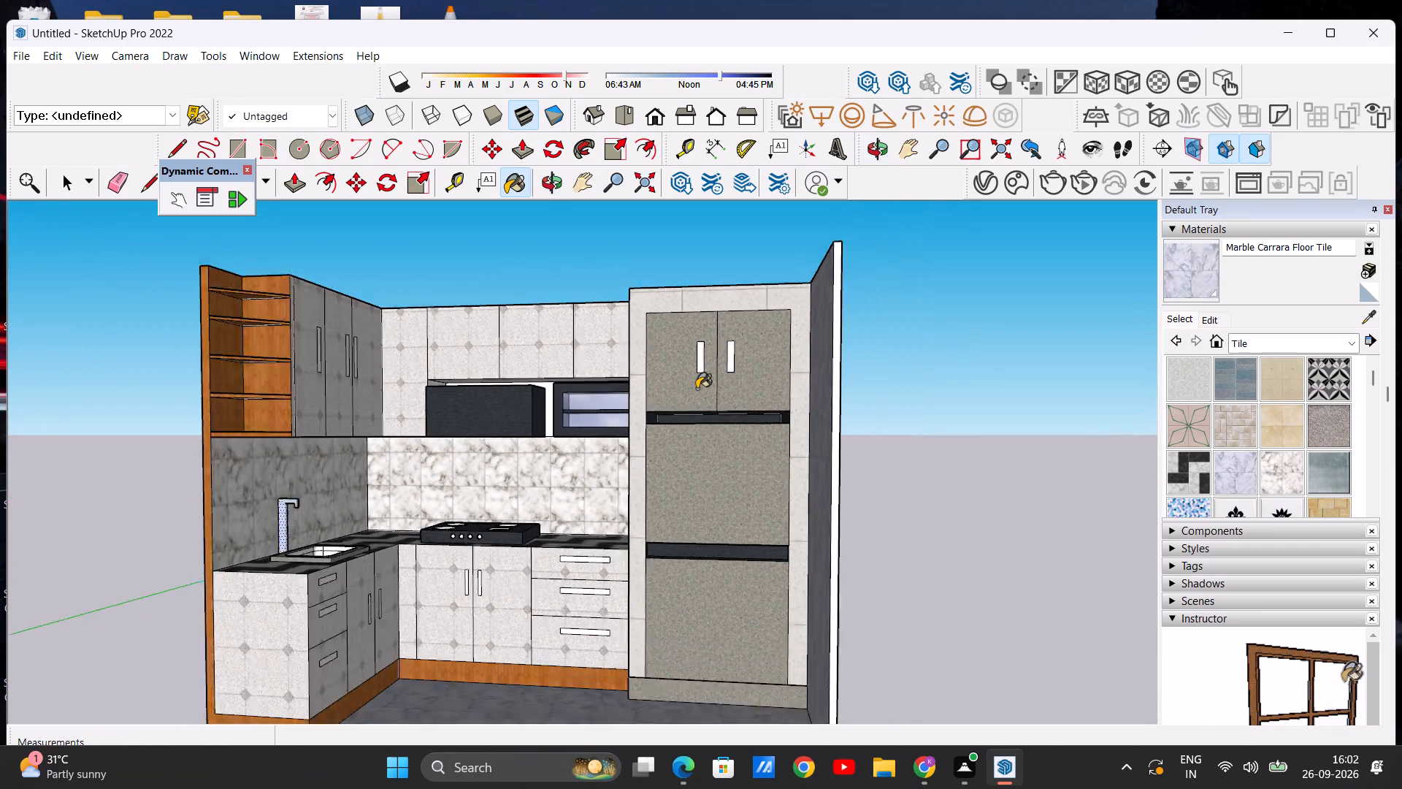
pyautogui.scroll(-9, 697, 389)
# Paint the narrow front edge of the side wall beside the tall unit with Marble Carrara Floor Tile.
pyautogui.scroll(9, 762, 391)
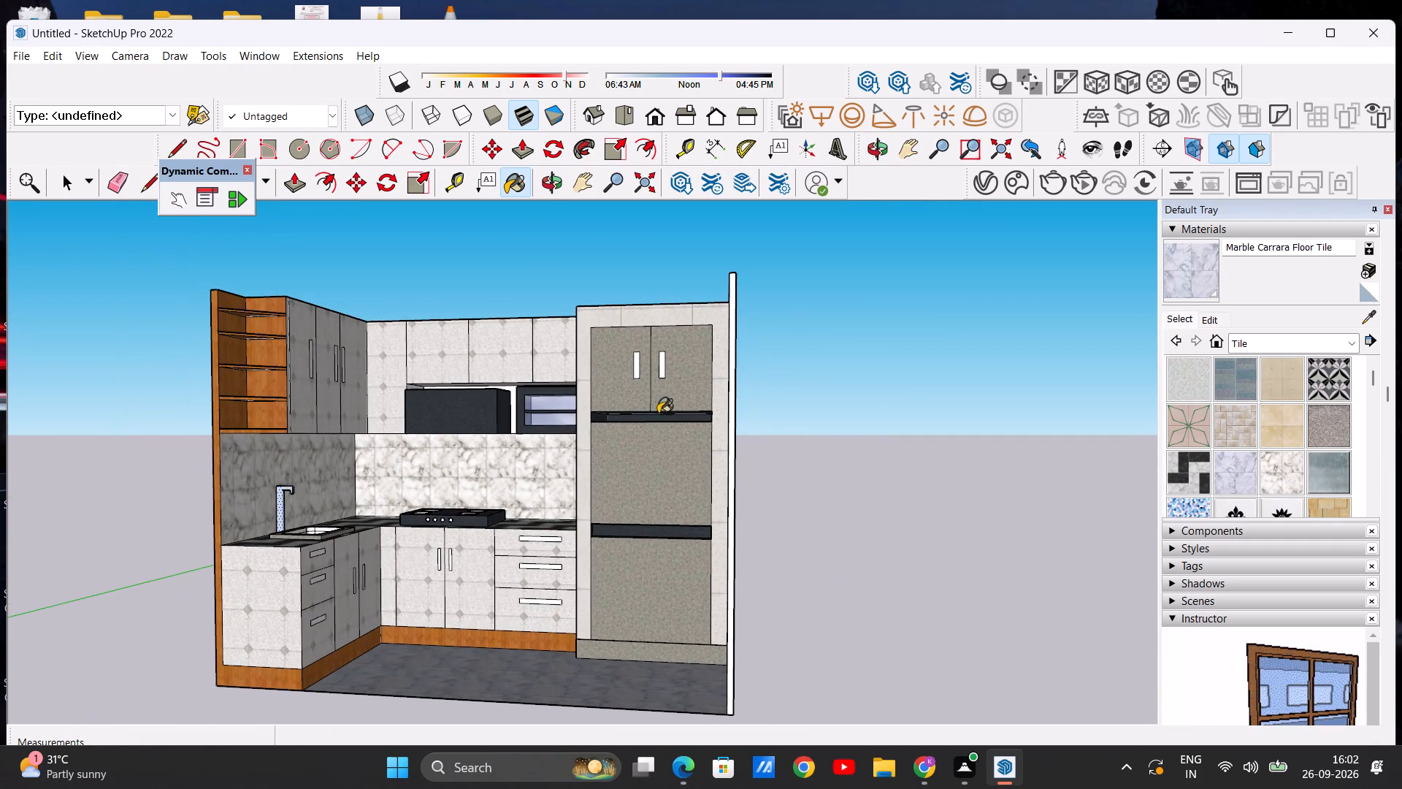
pyautogui.scroll(-5, 665, 406)
pyautogui.scroll(6, 695, 444)
pyautogui.click(713, 434)
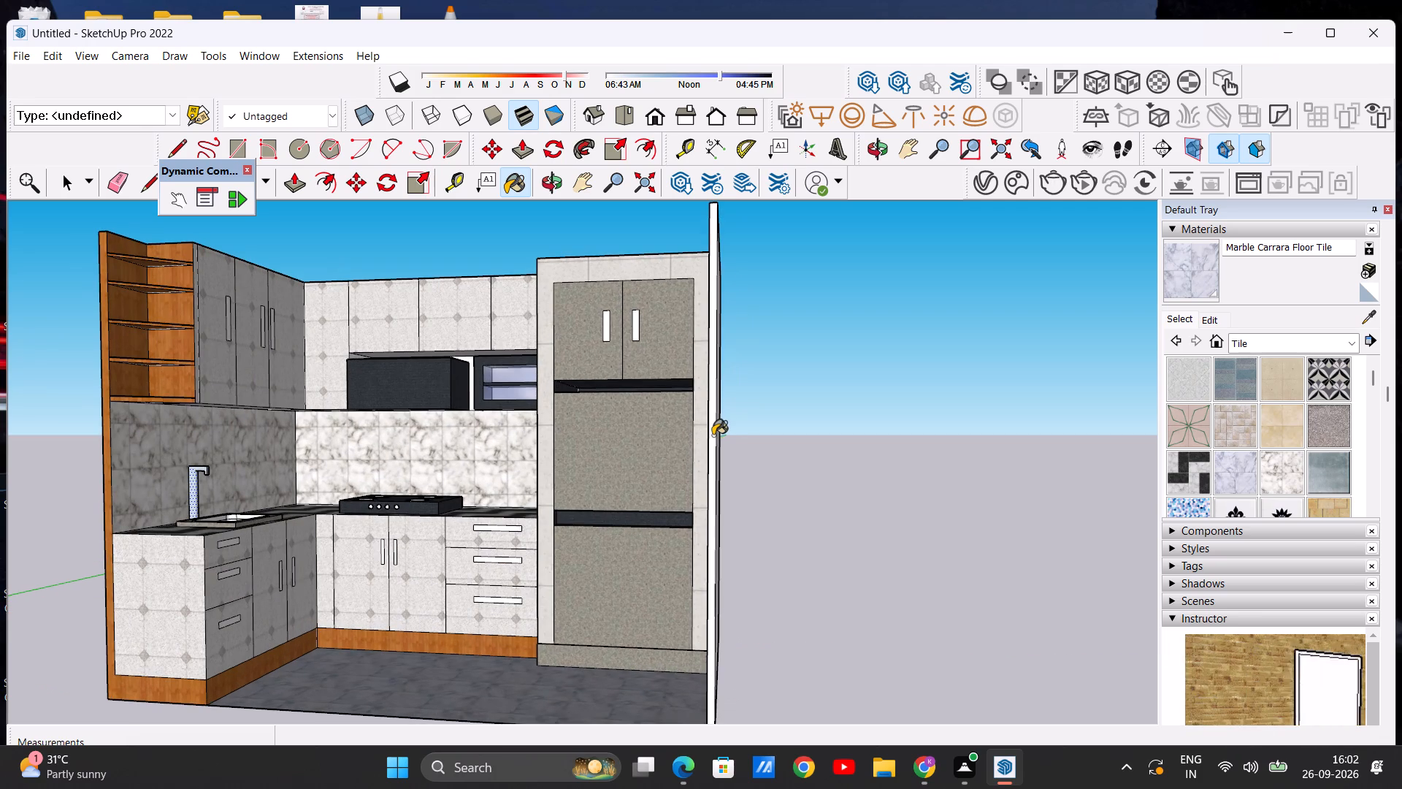
# Examine the kitchen from above and from the outer wall on the sink side.
pyautogui.scroll(-10, 712, 471)
pyautogui.moveTo(697, 472); pyautogui.dragTo(766, 541, button='middle')
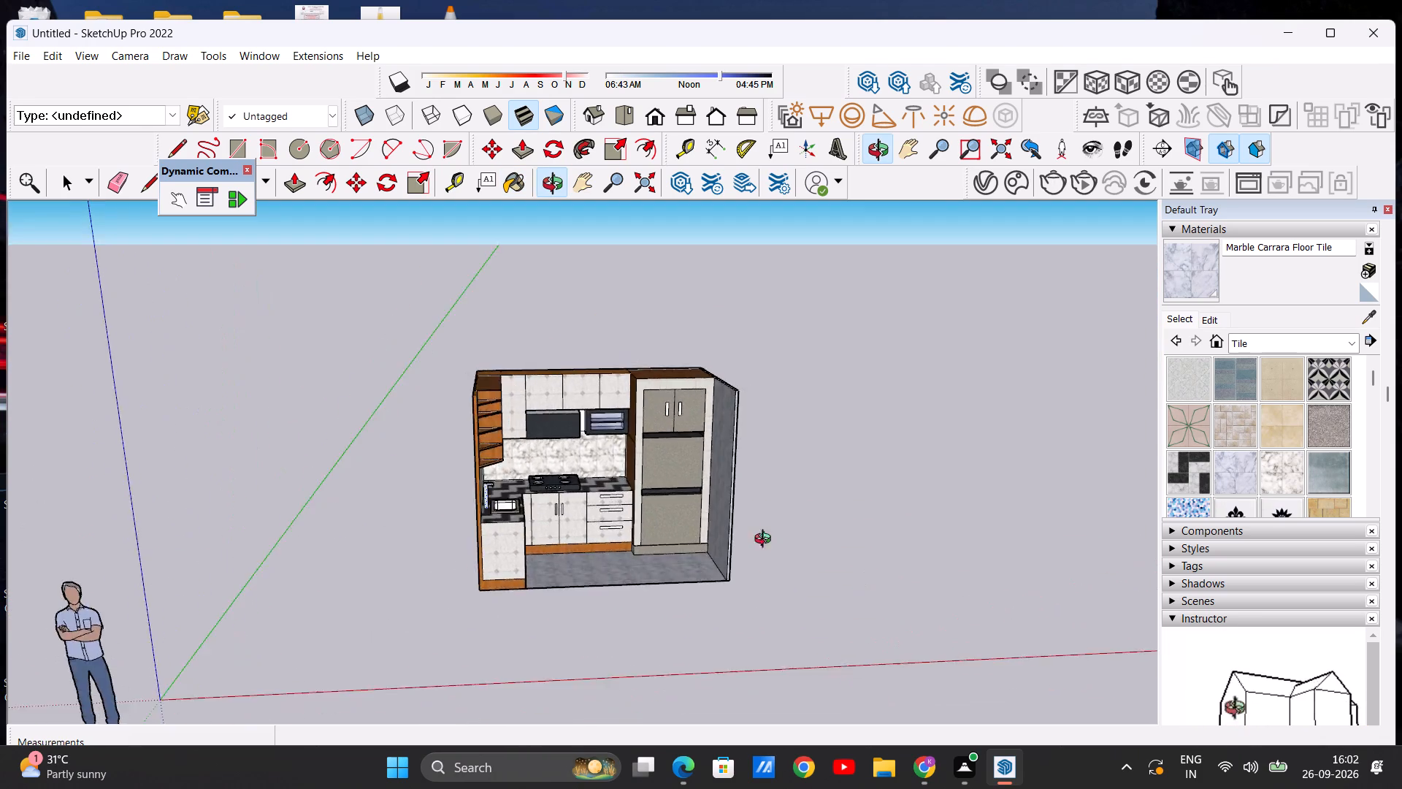
pyautogui.moveTo(766, 541); pyautogui.dragTo(911, 576, button='middle')
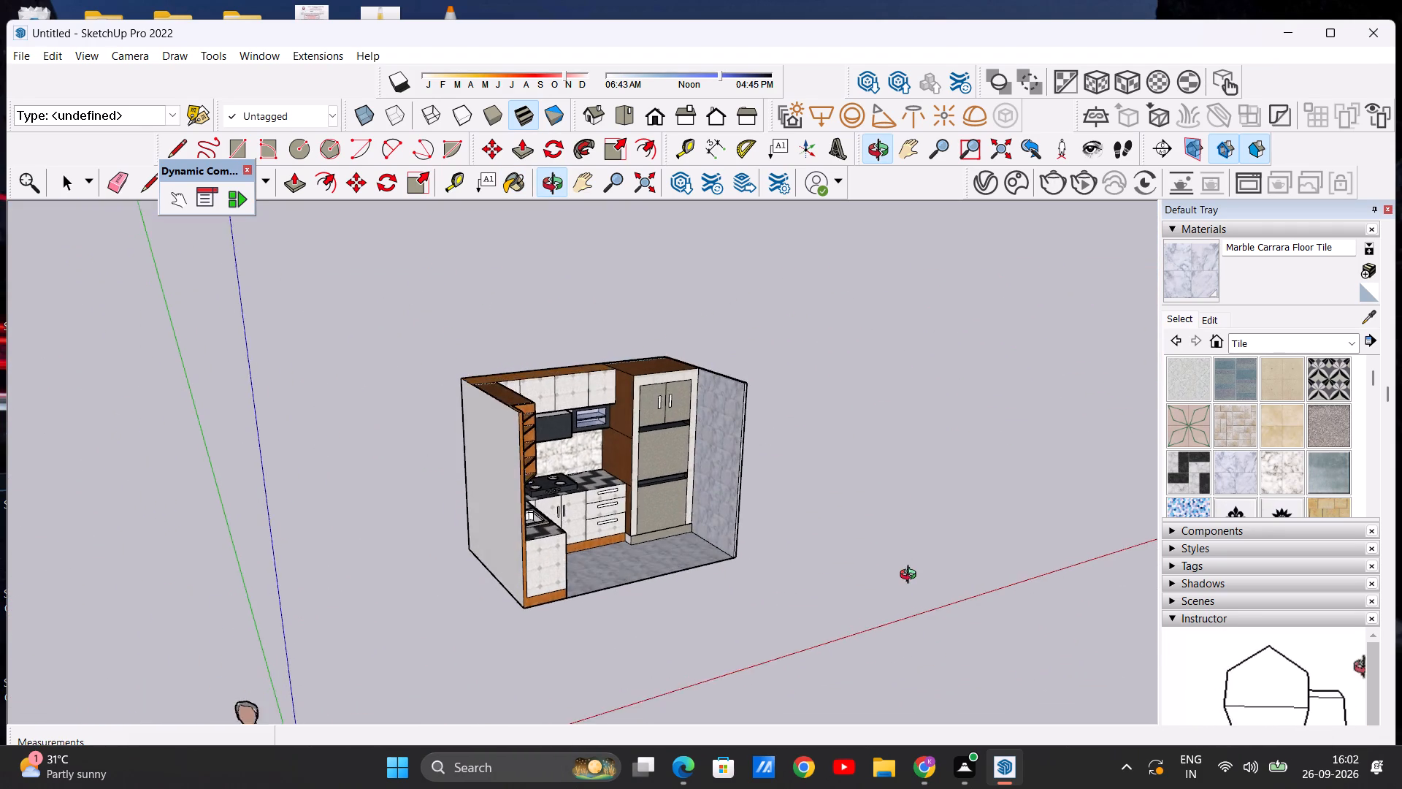
pyautogui.moveTo(911, 576); pyautogui.dragTo(900, 598, button='middle')
pyautogui.scroll(2, 586, 612)
pyautogui.scroll(-2, 577, 609)
pyautogui.moveTo(564, 617); pyautogui.dragTo(580, 644, button='middle')
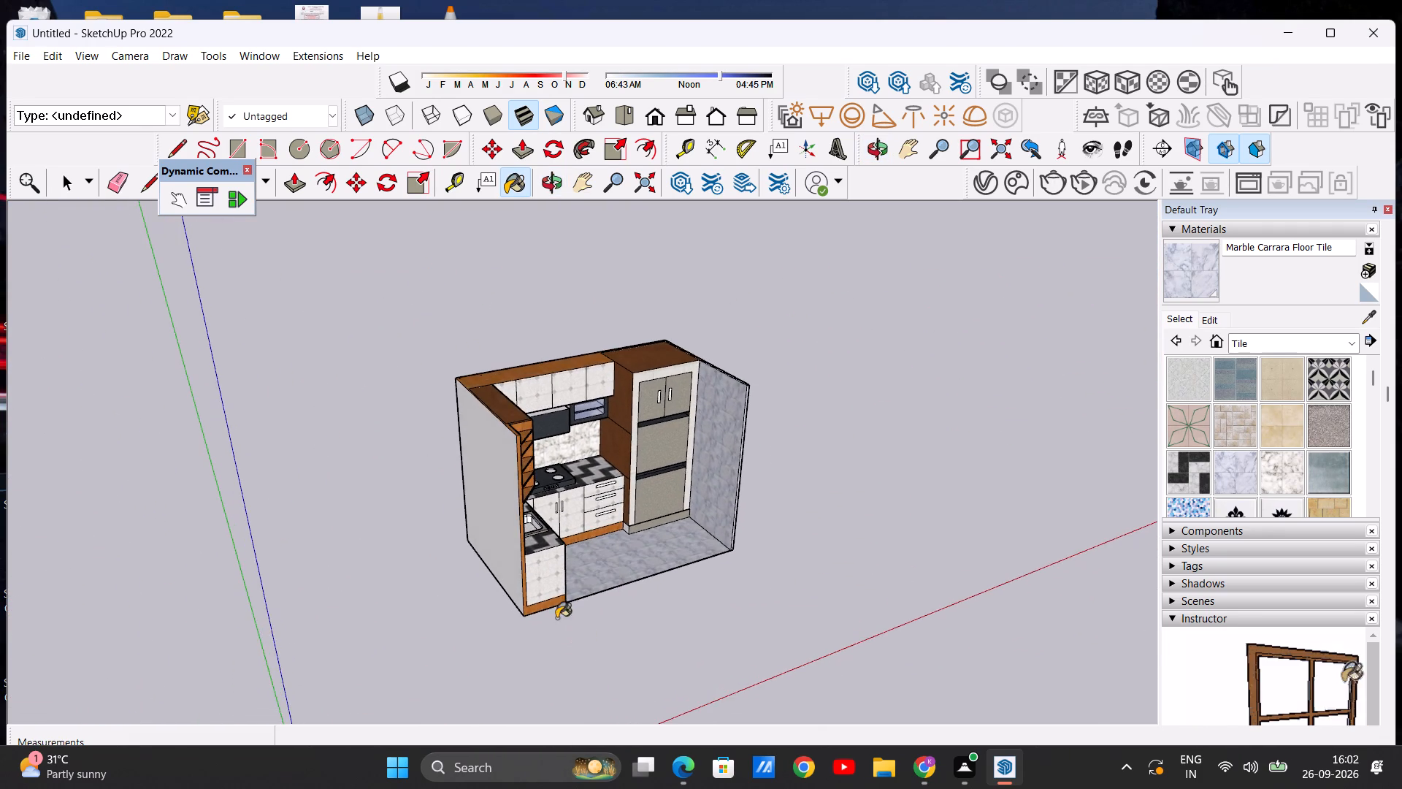
pyautogui.scroll(6, 555, 603)
pyautogui.press('space')
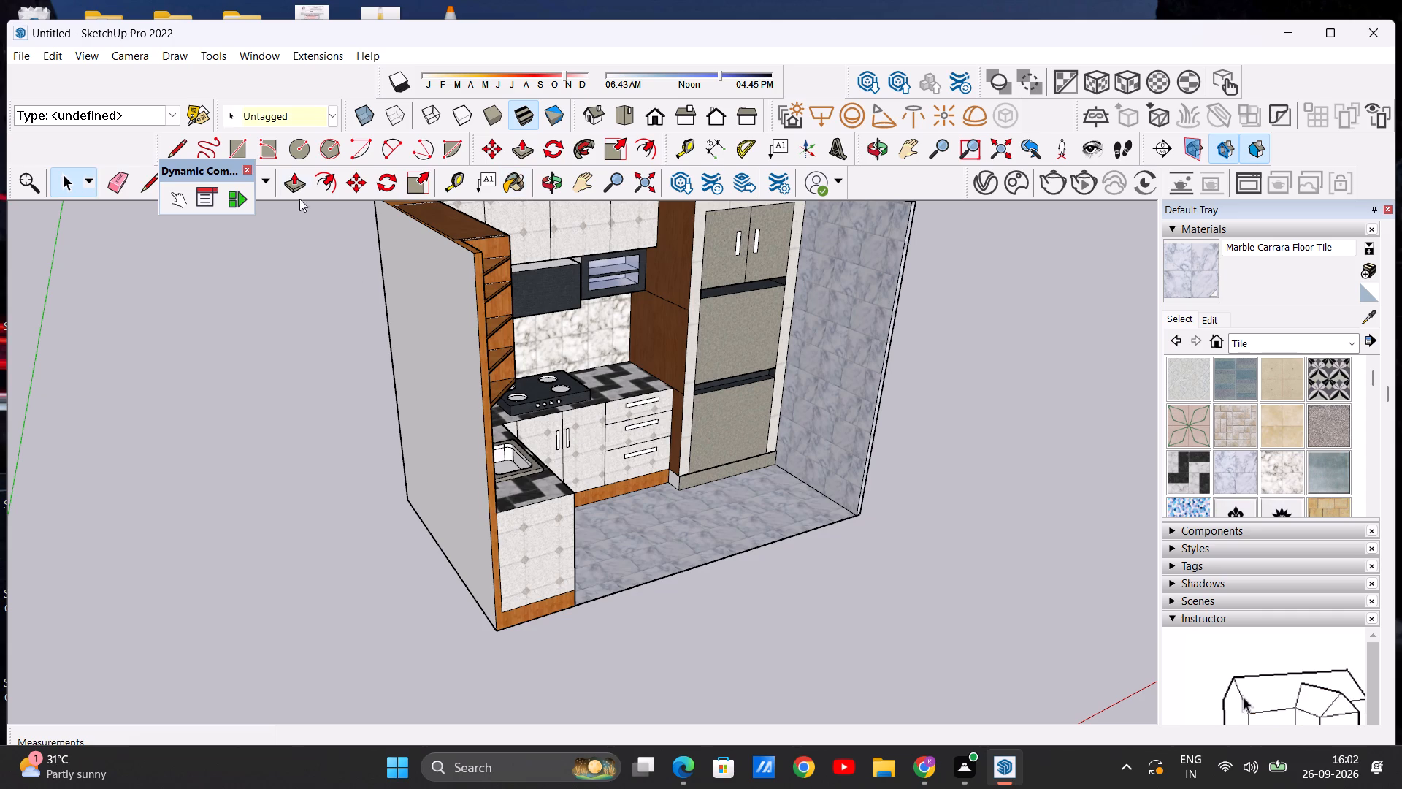
# Draw a short vertical edge across the sink counter's front skirting, from the front panel's lower outer corner down to the bottom edge.
pyautogui.click(174, 150)
pyautogui.scroll(6, 557, 748)
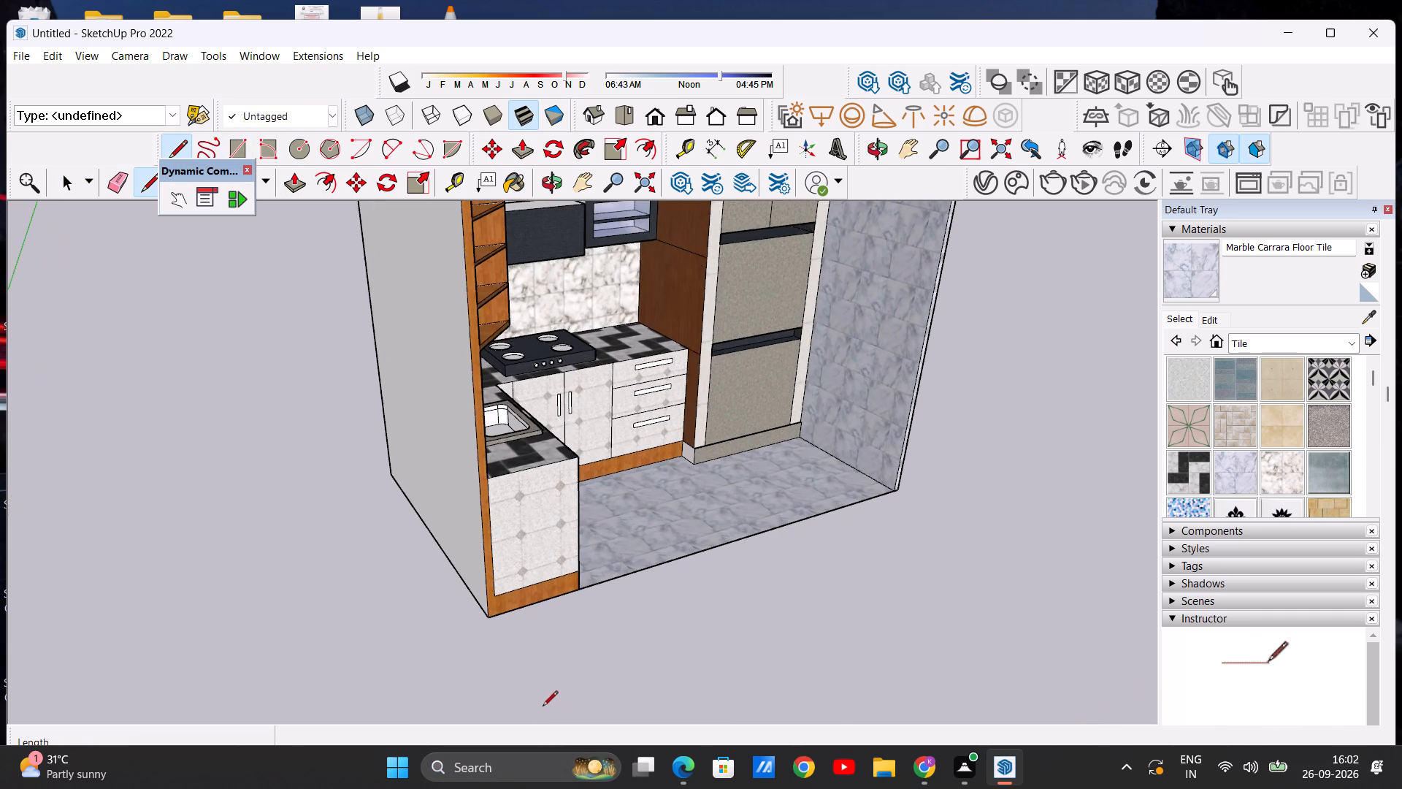
pyautogui.scroll(6, 523, 660)
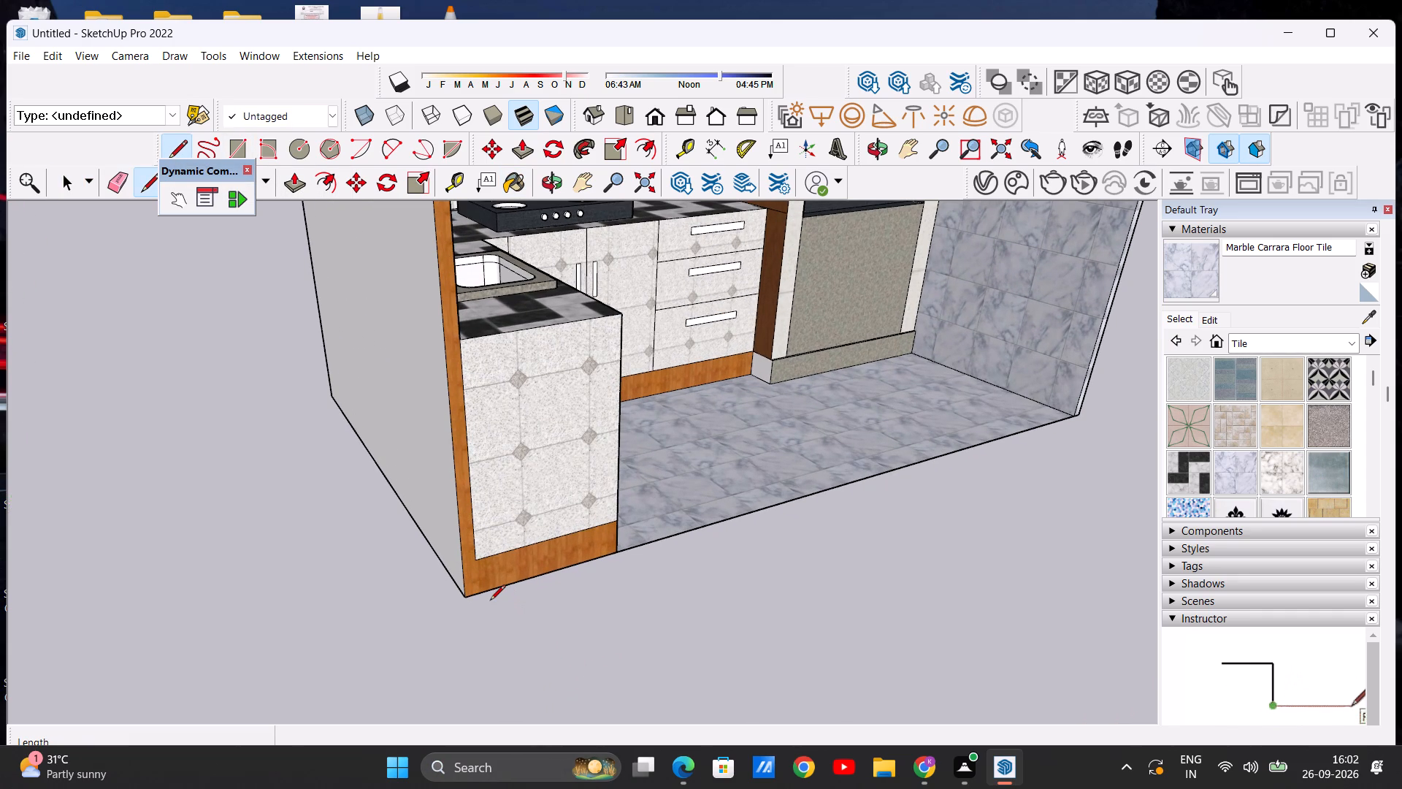
pyautogui.scroll(5, 477, 565)
pyautogui.click(476, 552)
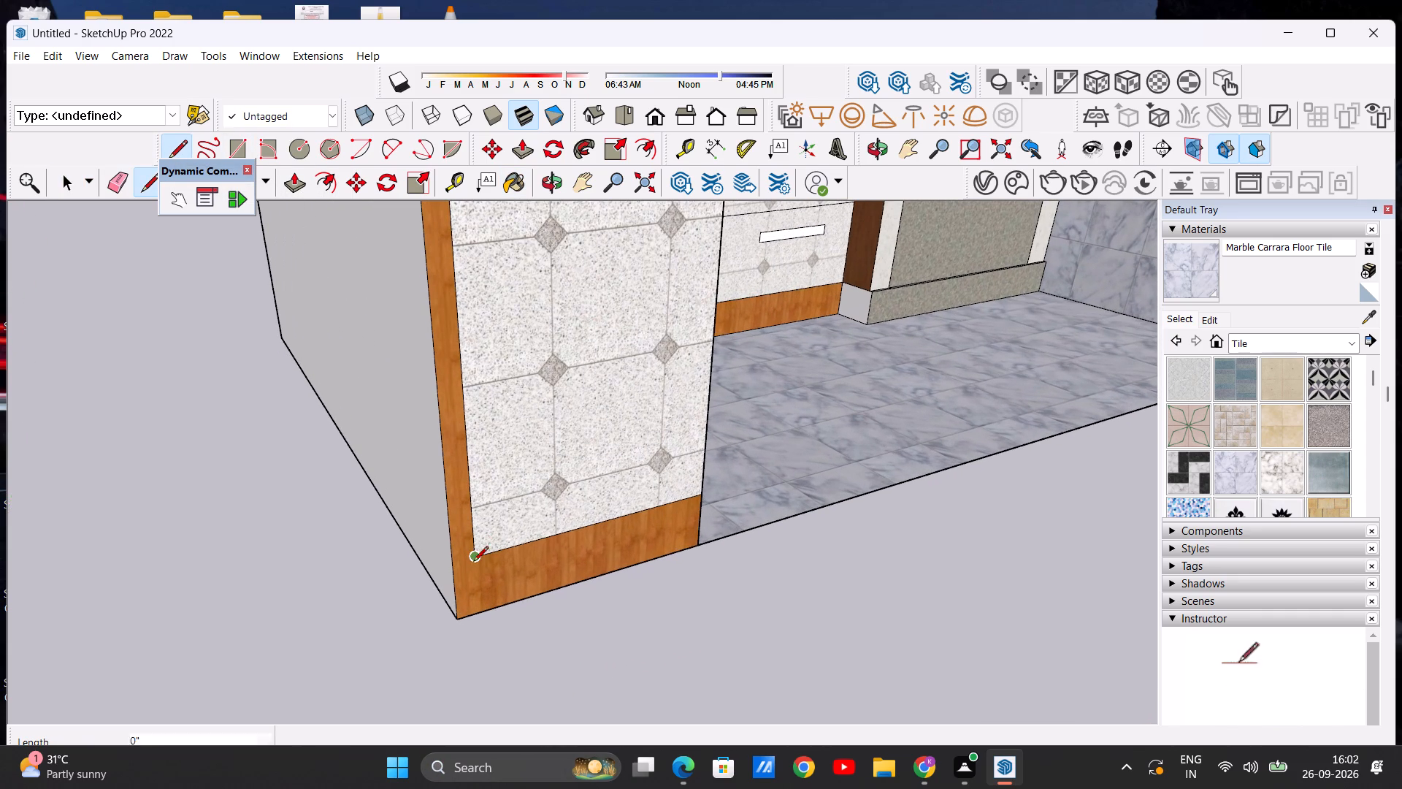
pyautogui.click(484, 608)
pyautogui.press('space')
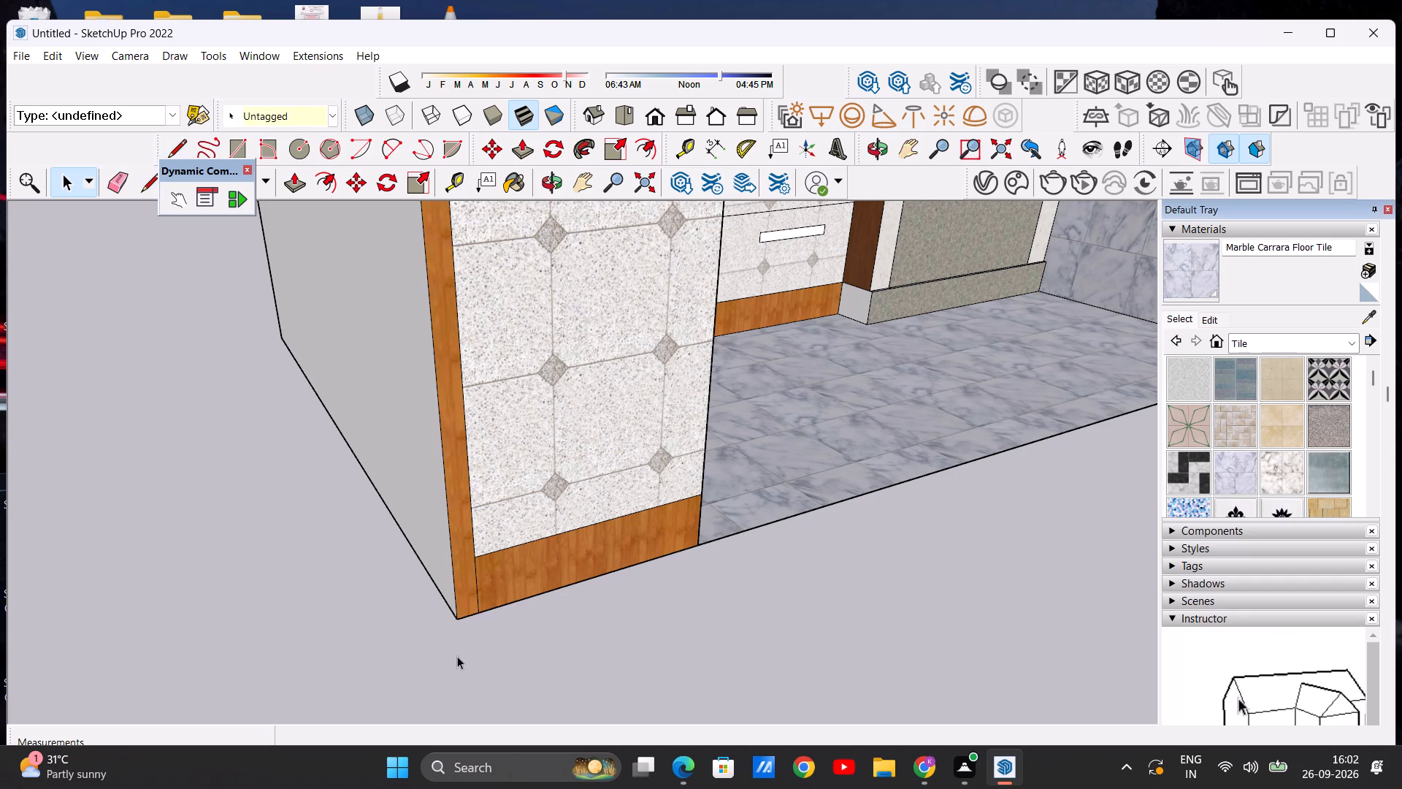
# Examine the front skirting, floor front edge and whole kitchen from low, high and frontal viewpoints.
pyautogui.scroll(-14, 463, 631)
pyautogui.moveTo(526, 586); pyautogui.dragTo(538, 632, button='middle')
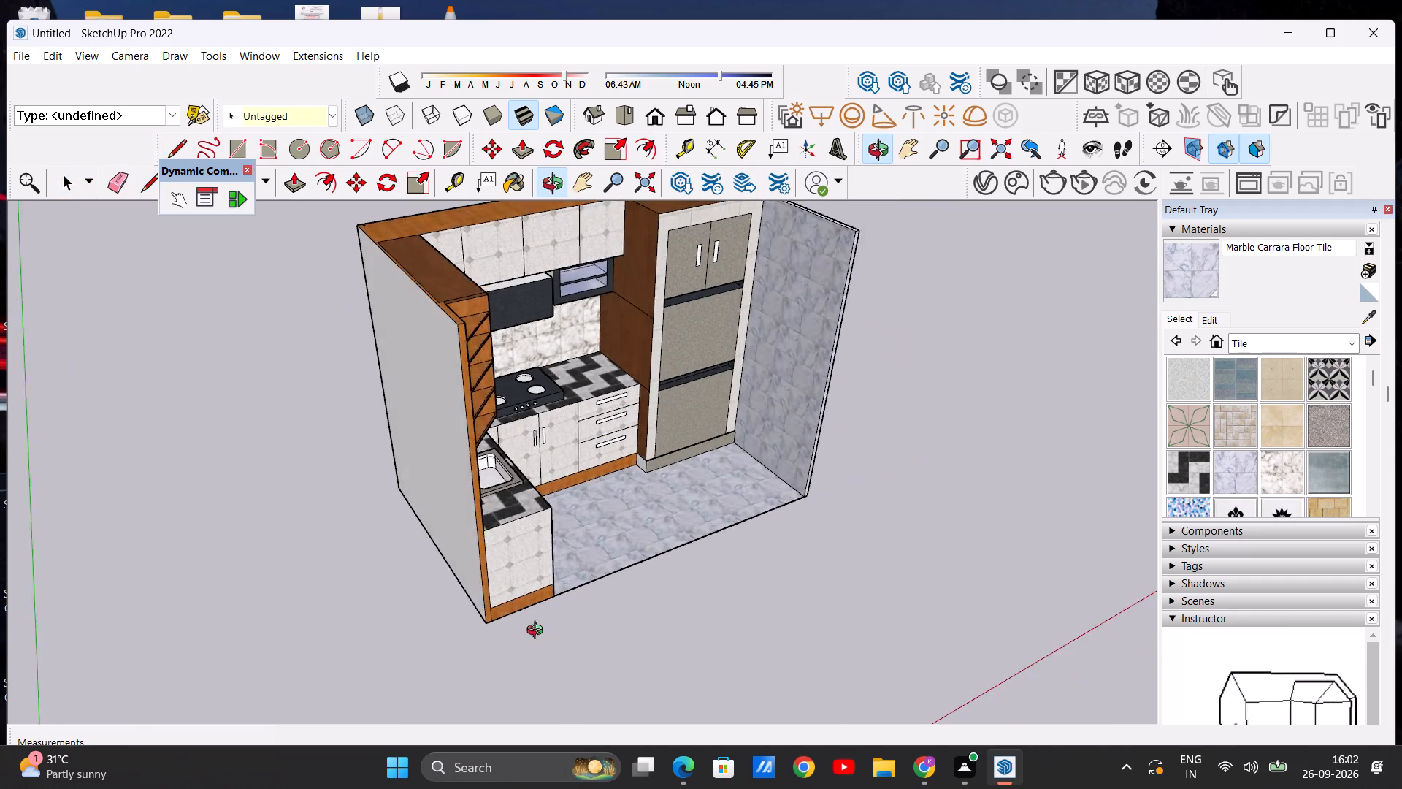
pyautogui.moveTo(538, 632); pyautogui.dragTo(474, 534, button='middle')
pyautogui.scroll(-1, 485, 530)
pyautogui.scroll(14, 573, 564)
pyautogui.moveTo(594, 514); pyautogui.dragTo(586, 437, button='middle')
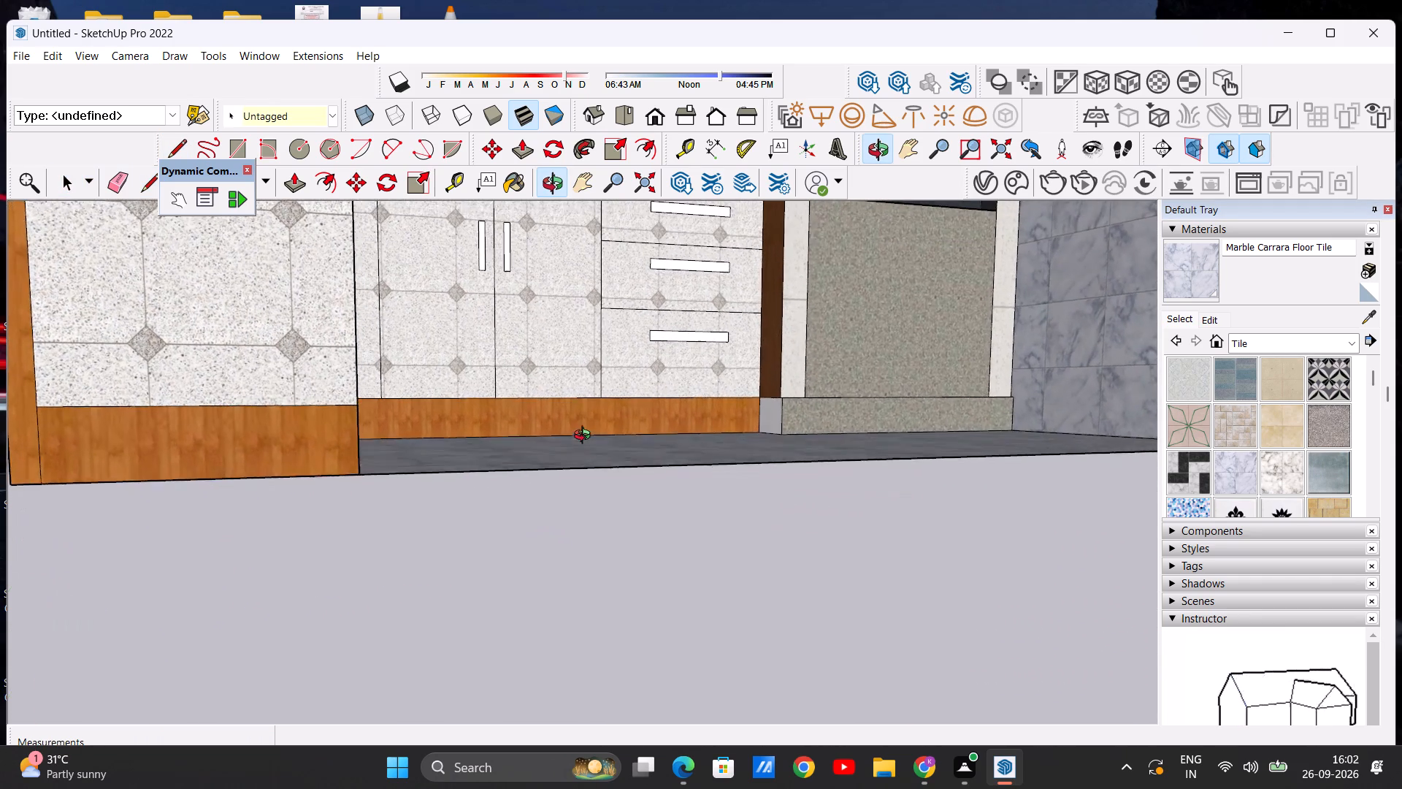
pyautogui.moveTo(586, 437); pyautogui.dragTo(613, 511, button='middle')
pyautogui.scroll(-14, 613, 503)
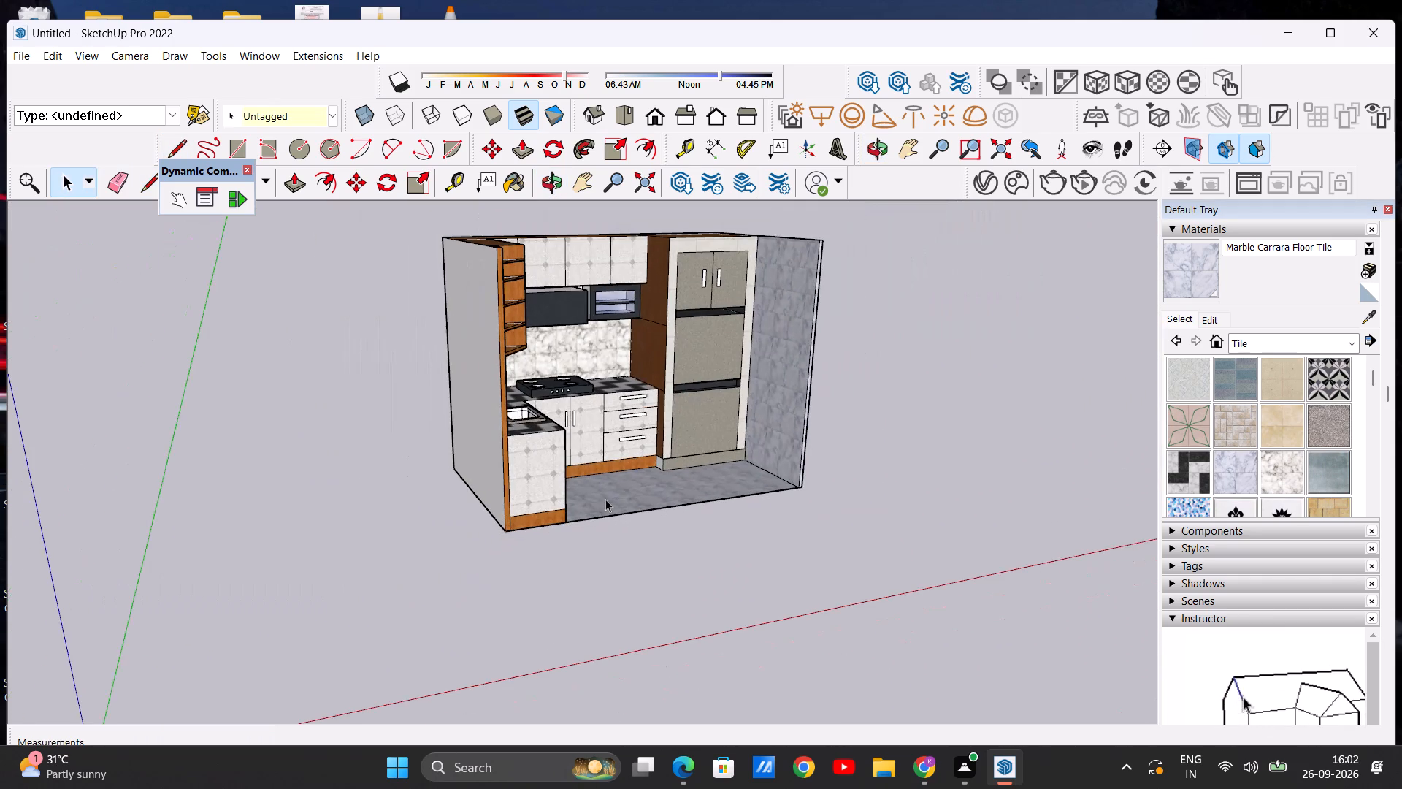
pyautogui.moveTo(656, 506); pyautogui.dragTo(517, 558, button='middle')
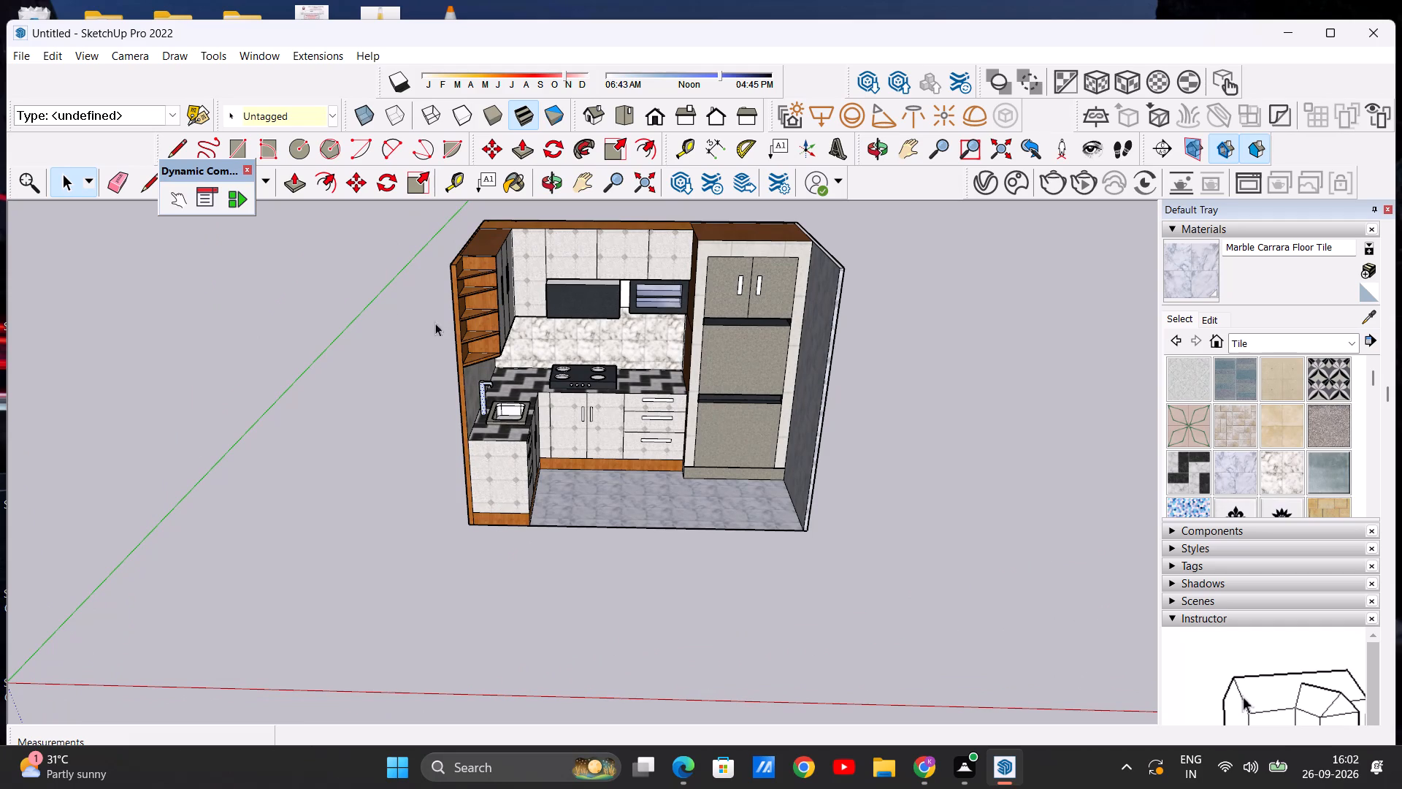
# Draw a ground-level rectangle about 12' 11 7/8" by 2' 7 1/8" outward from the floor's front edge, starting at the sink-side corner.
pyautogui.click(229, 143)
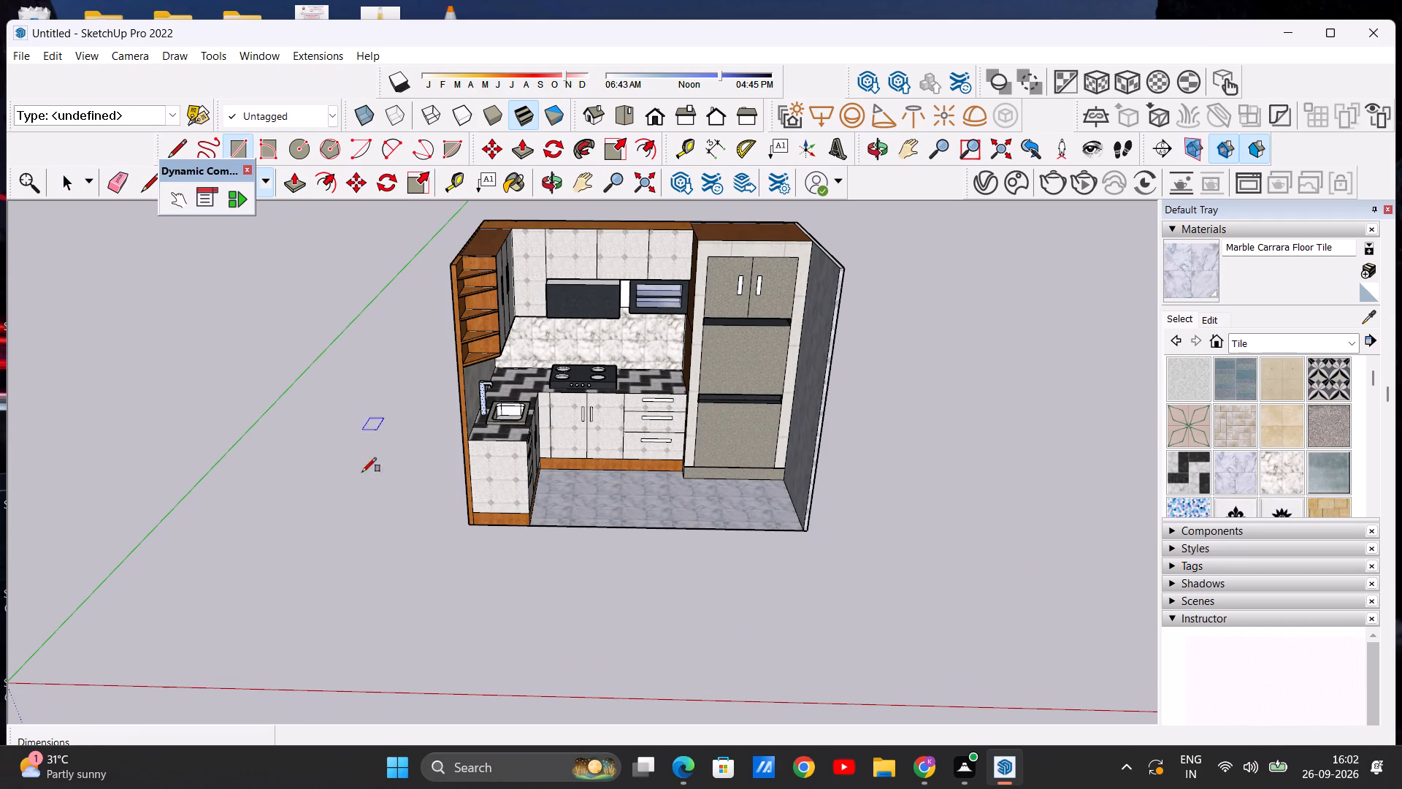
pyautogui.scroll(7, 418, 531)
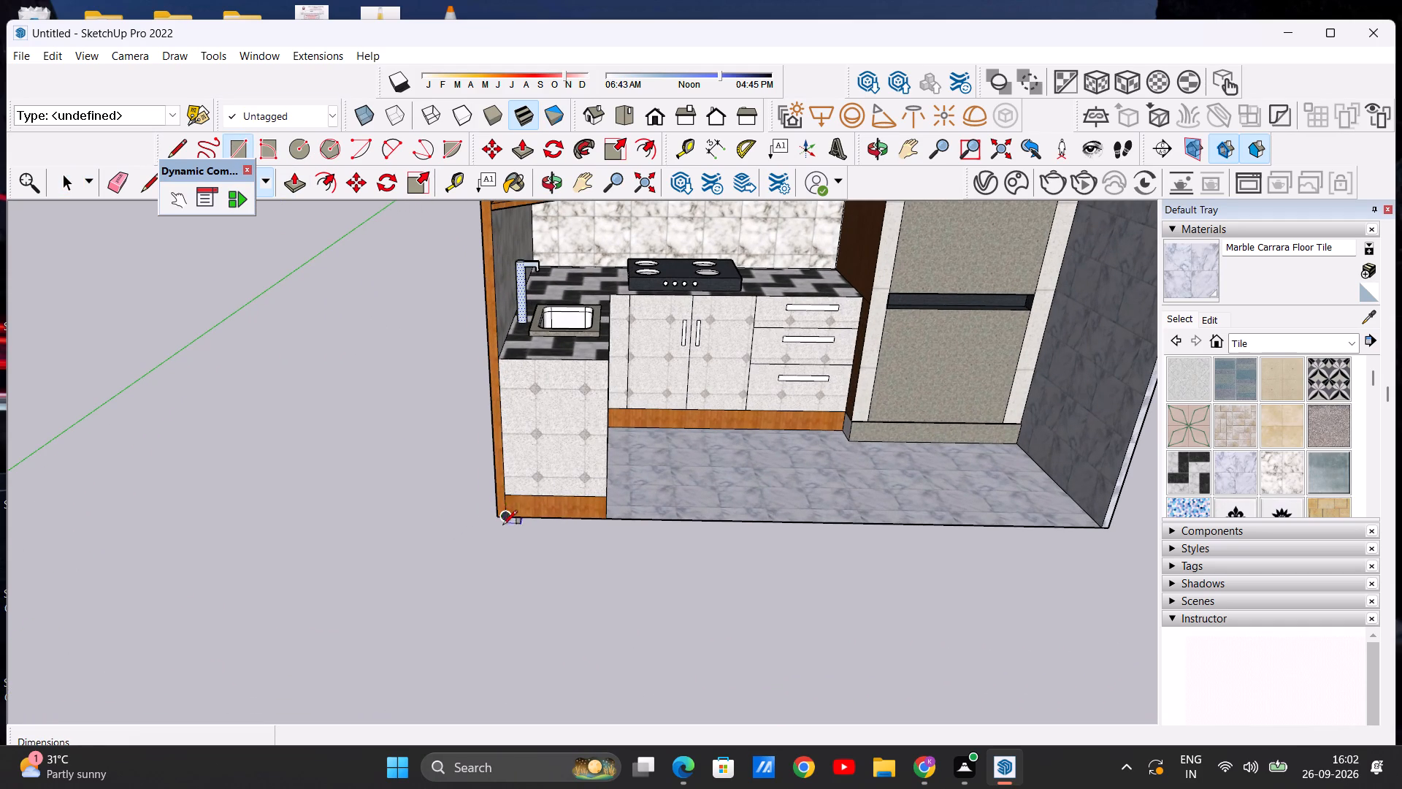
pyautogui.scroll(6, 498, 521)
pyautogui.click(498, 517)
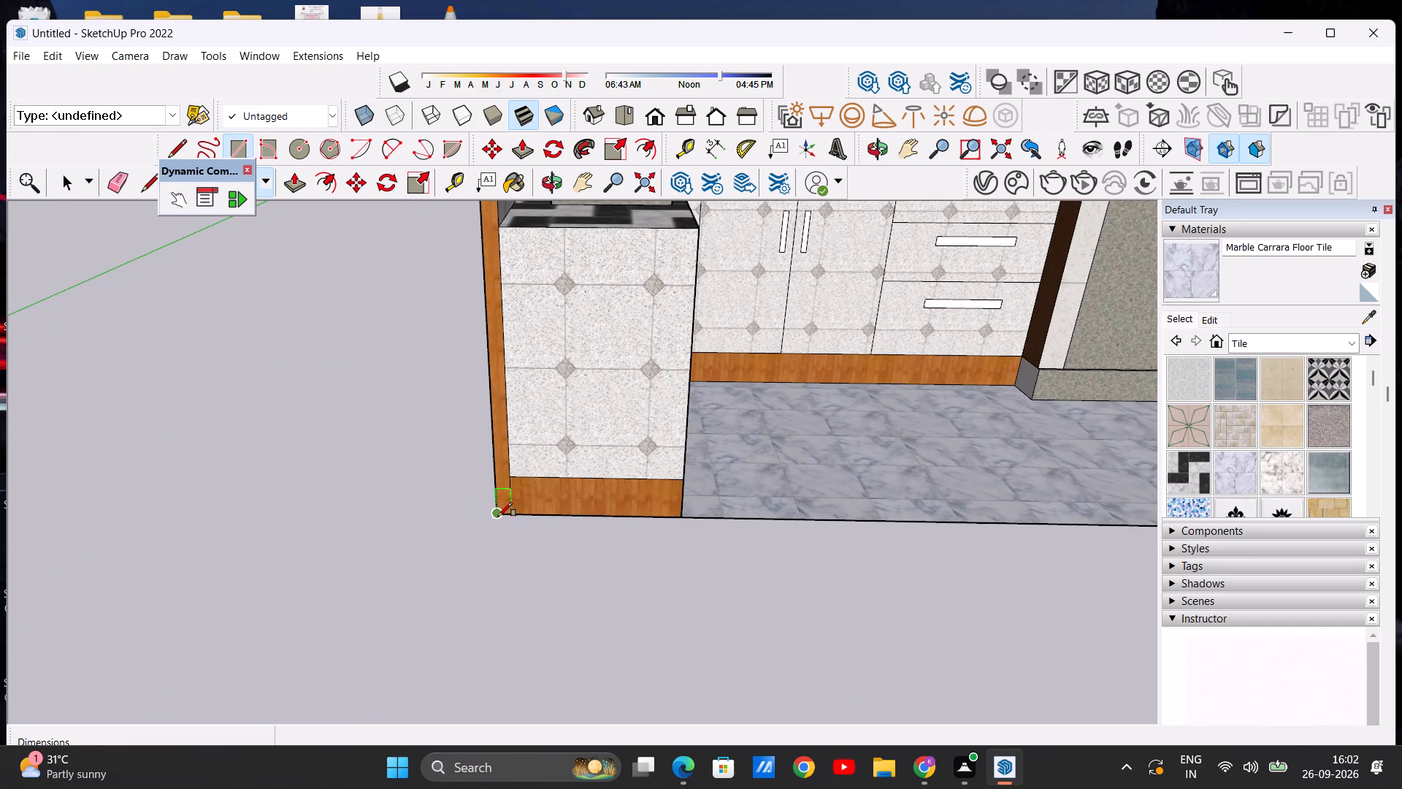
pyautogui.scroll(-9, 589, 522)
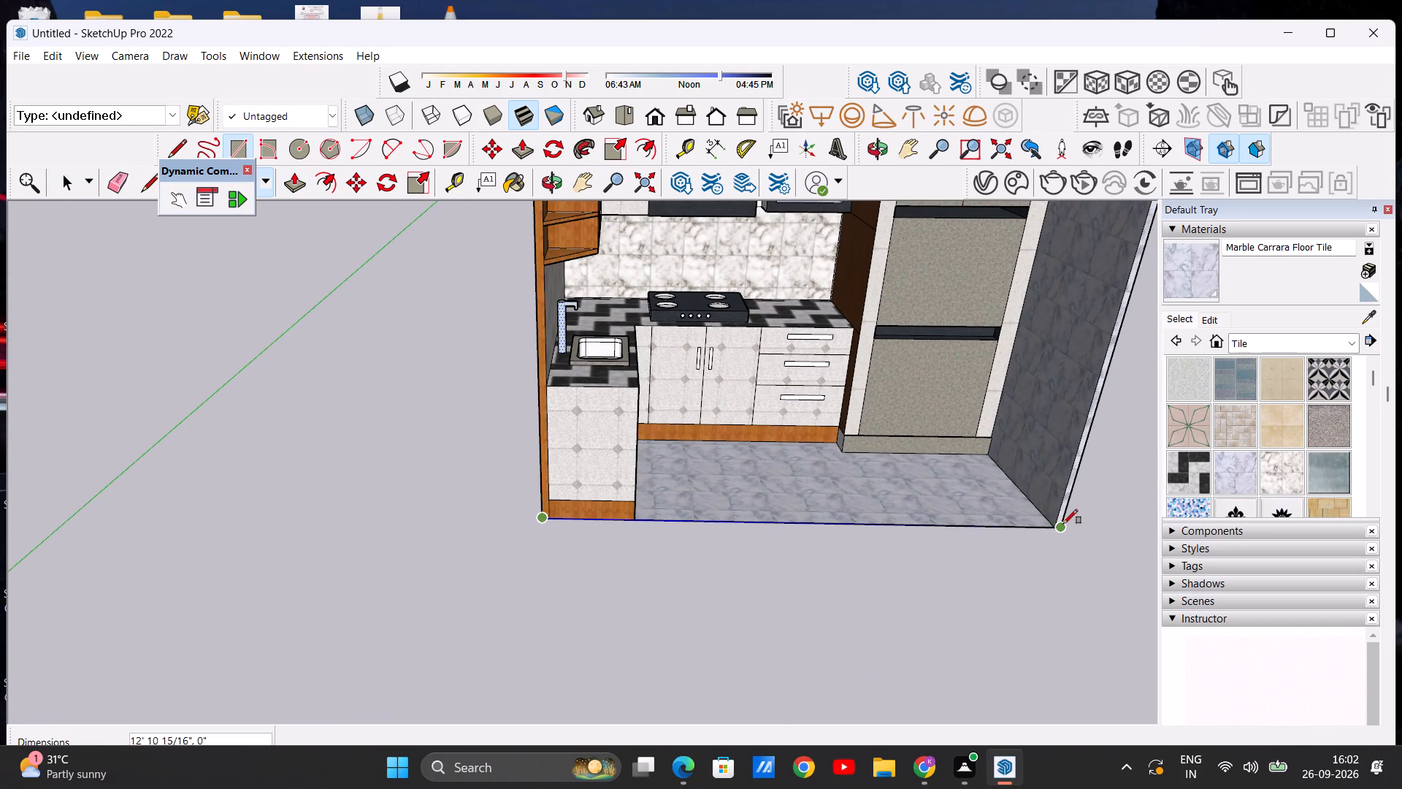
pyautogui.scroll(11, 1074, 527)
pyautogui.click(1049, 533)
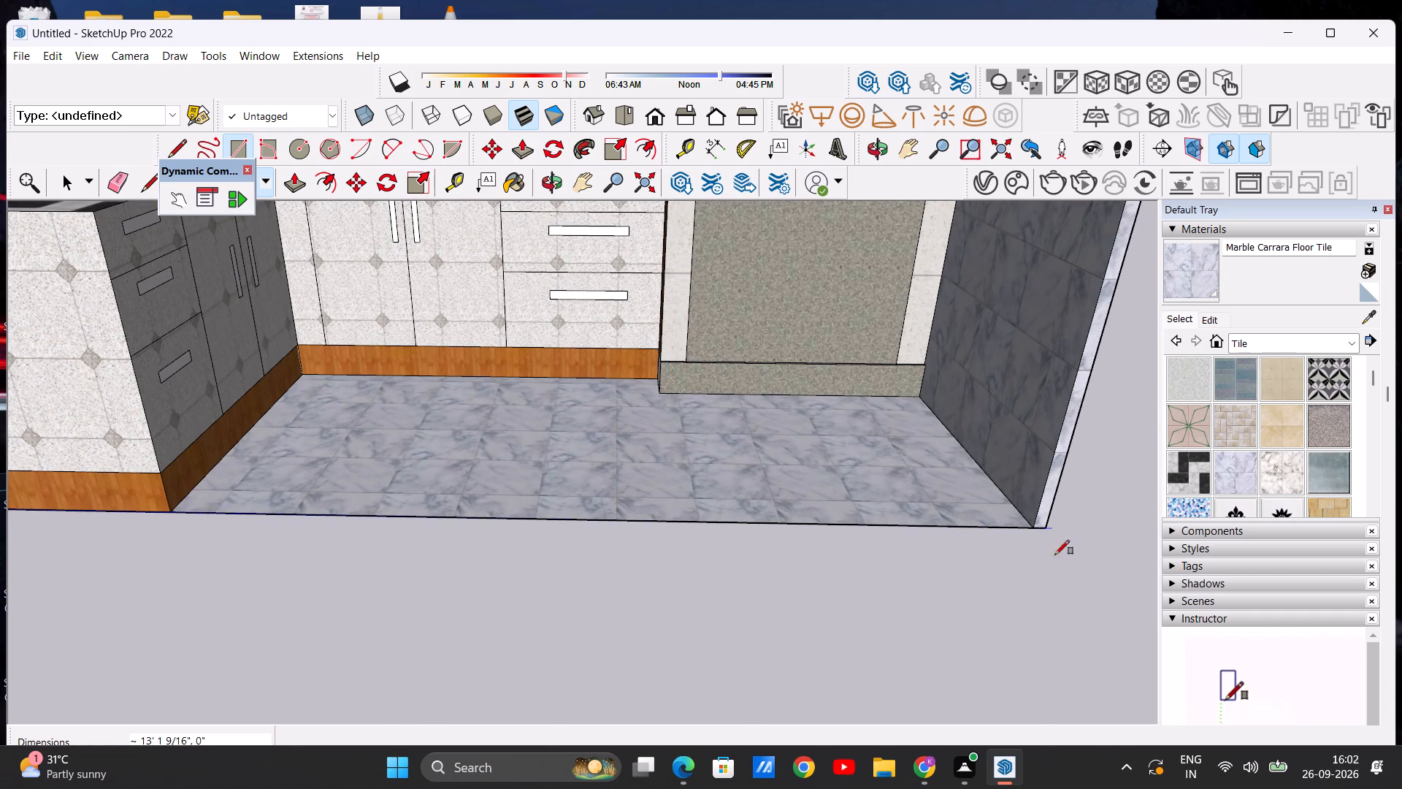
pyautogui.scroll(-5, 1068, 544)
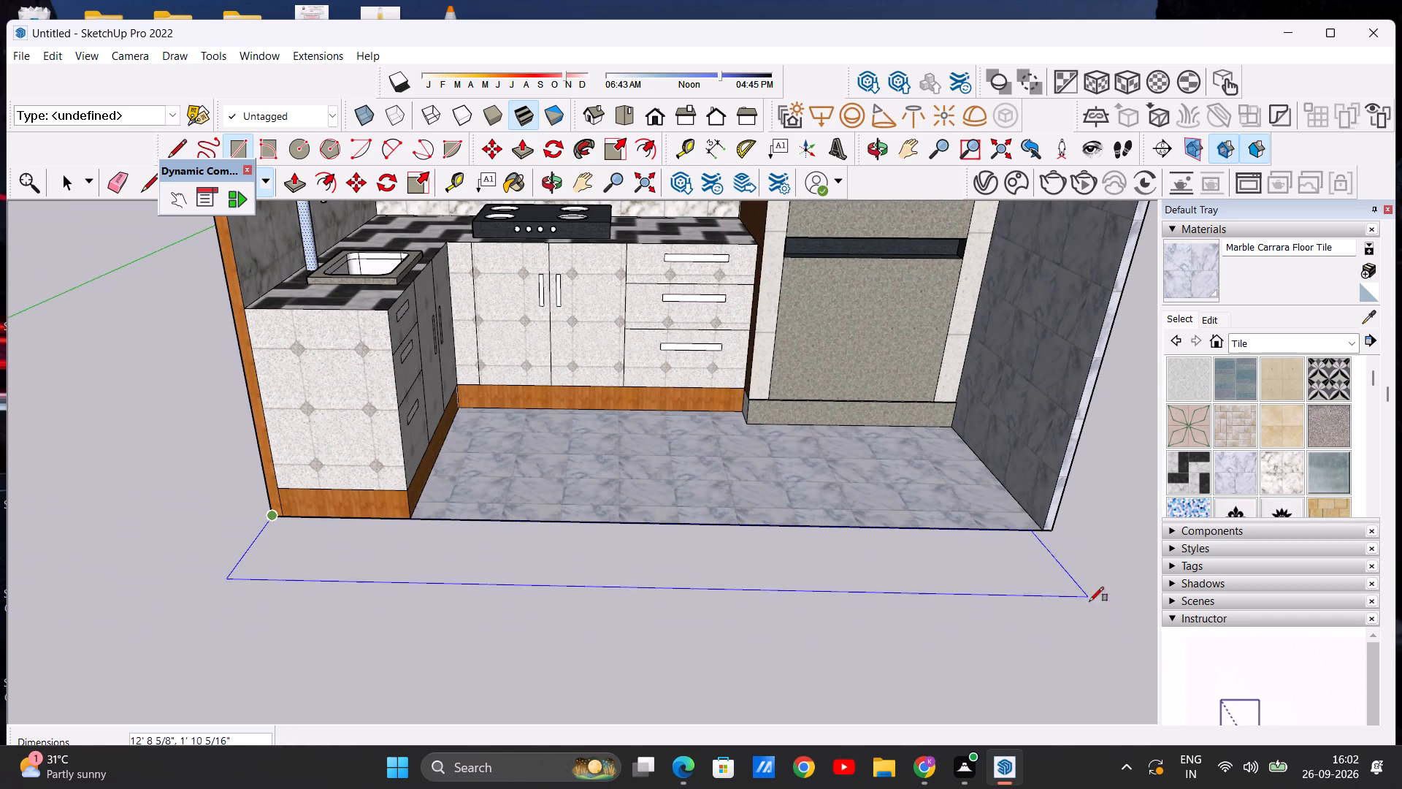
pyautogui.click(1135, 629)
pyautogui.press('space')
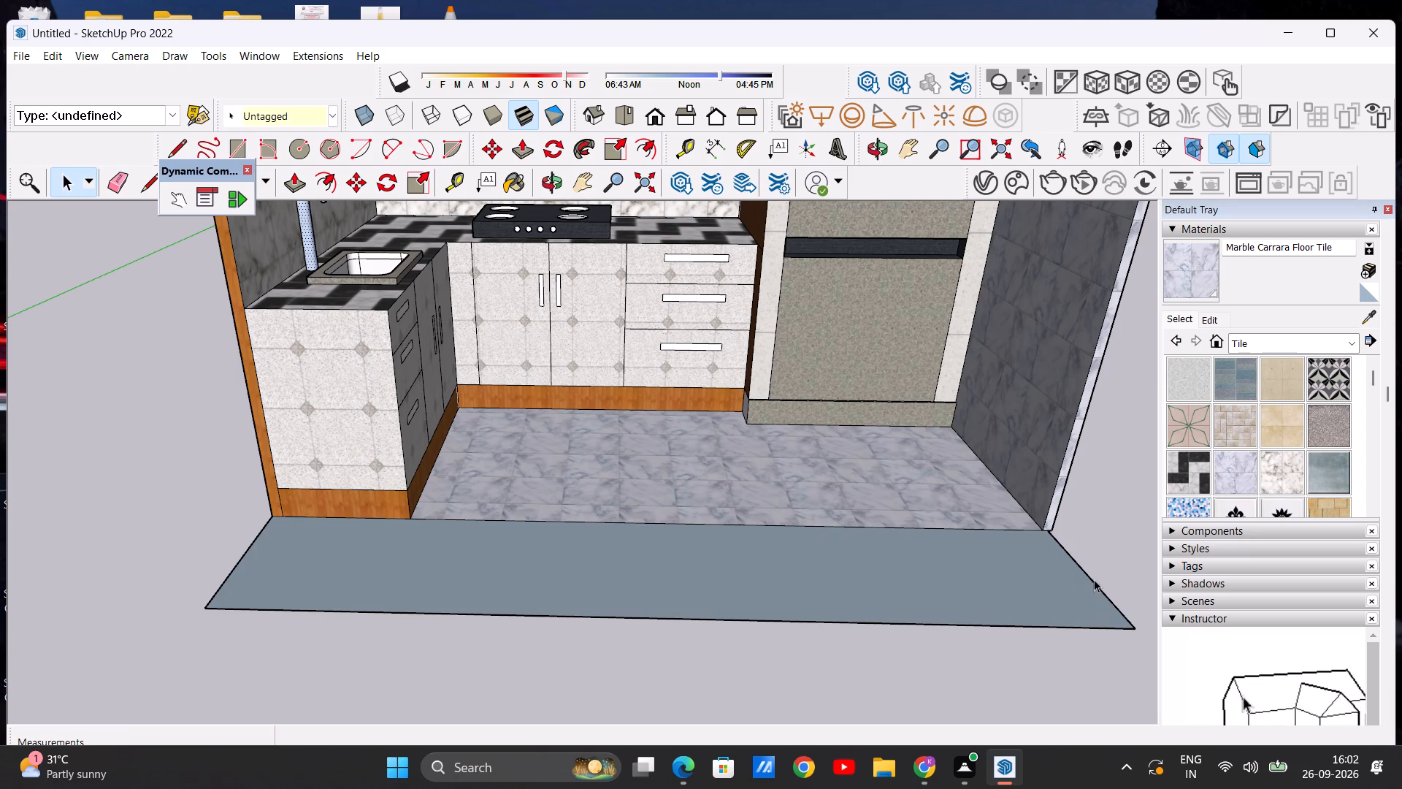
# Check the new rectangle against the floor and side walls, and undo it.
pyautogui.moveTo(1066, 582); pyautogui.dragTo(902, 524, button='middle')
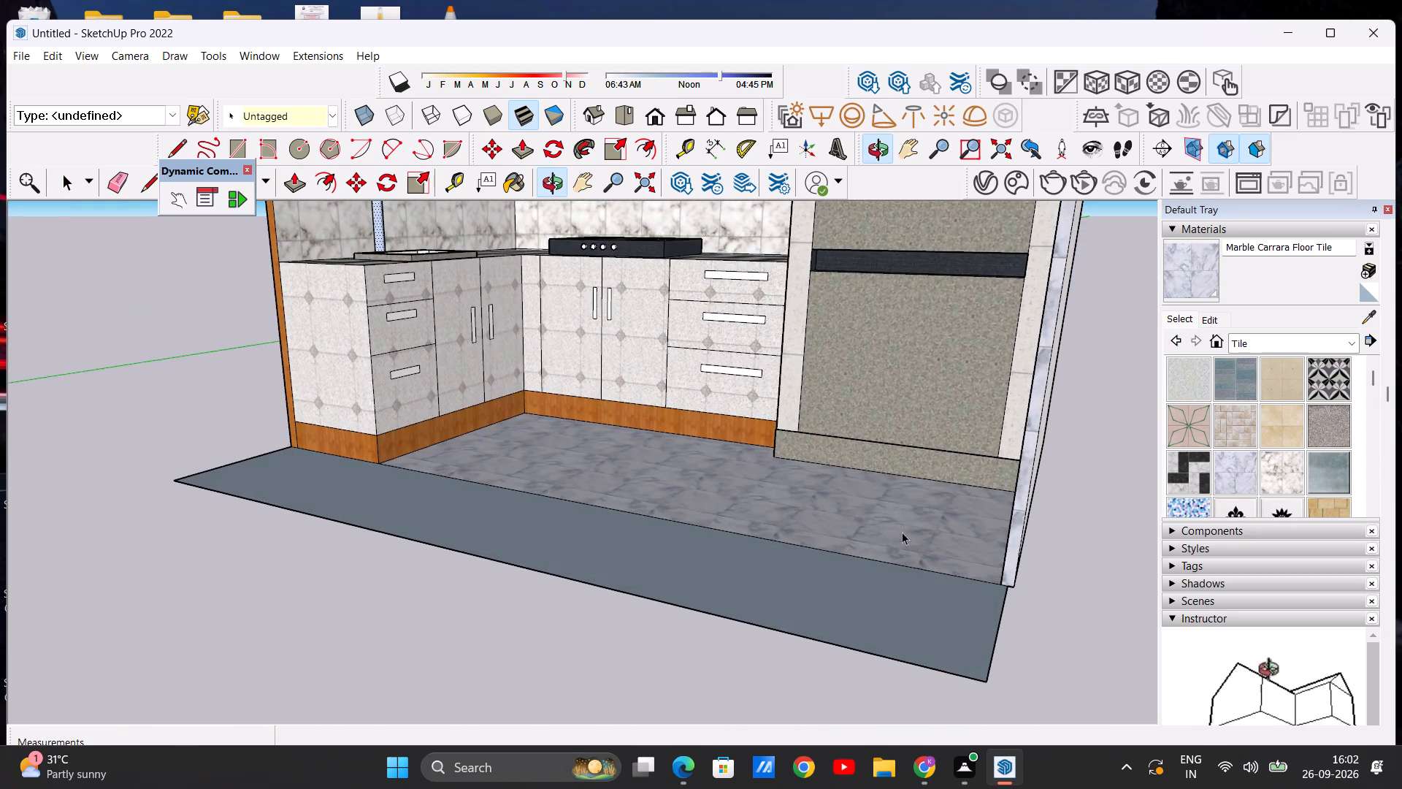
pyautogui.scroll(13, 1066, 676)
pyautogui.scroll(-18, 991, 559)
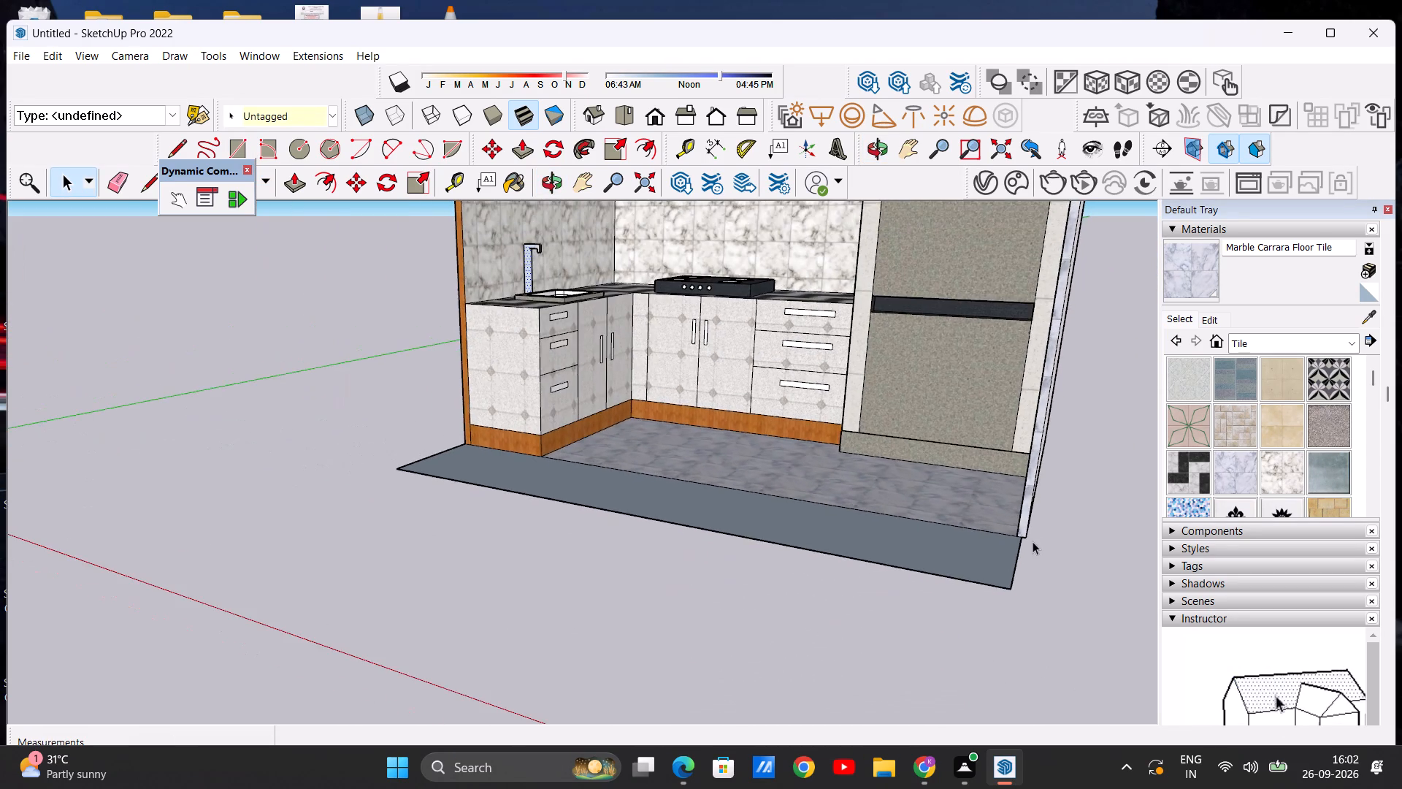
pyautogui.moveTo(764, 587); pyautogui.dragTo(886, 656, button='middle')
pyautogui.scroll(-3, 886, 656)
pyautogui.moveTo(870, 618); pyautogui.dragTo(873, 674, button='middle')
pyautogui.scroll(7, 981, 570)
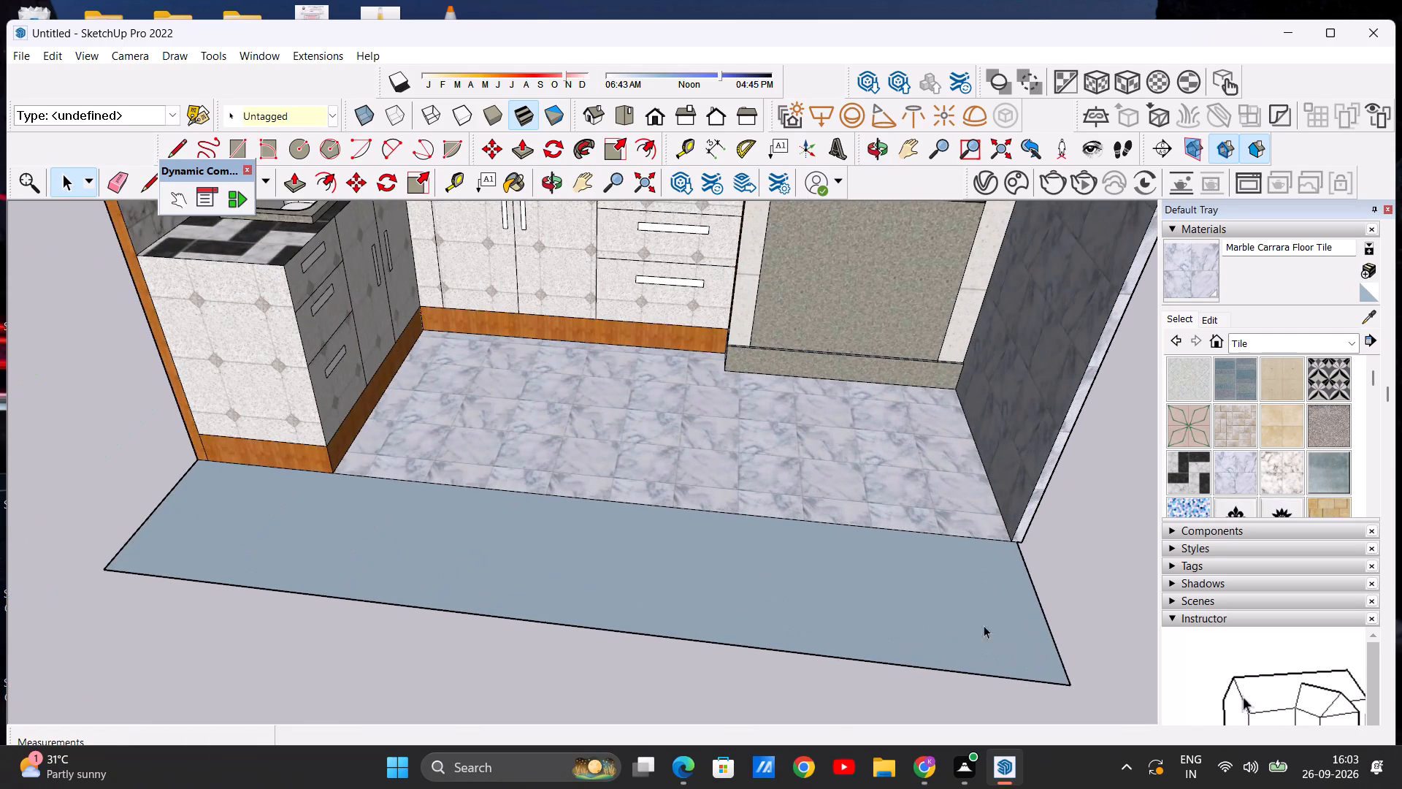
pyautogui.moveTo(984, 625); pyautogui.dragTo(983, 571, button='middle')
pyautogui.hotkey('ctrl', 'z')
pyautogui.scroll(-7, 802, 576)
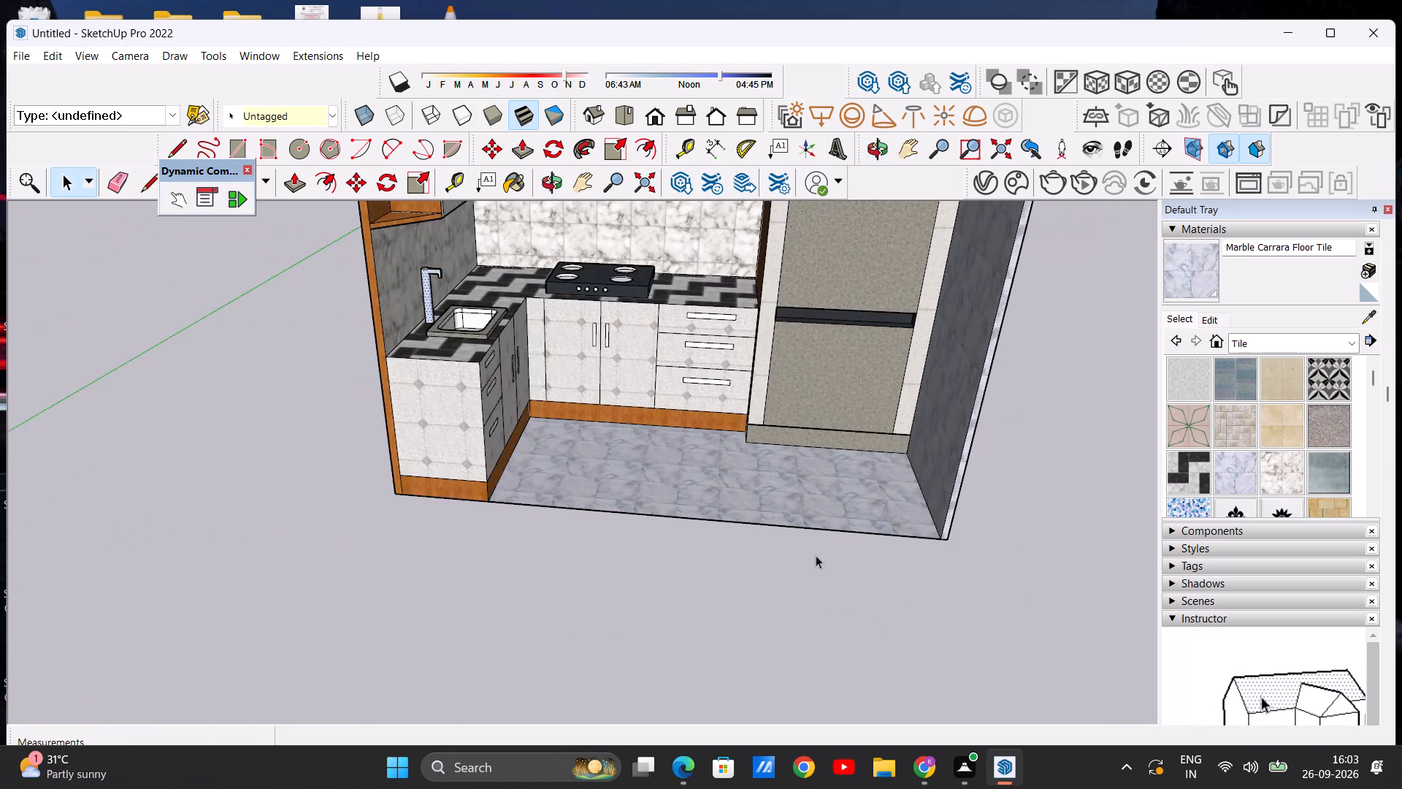
# Draw a ground-level rectangle about 12' 10 7/16" by 3' 3 3/8" outward from the floor's front edge, starting at the tall-unit side wall's corner.
pyautogui.click(235, 141)
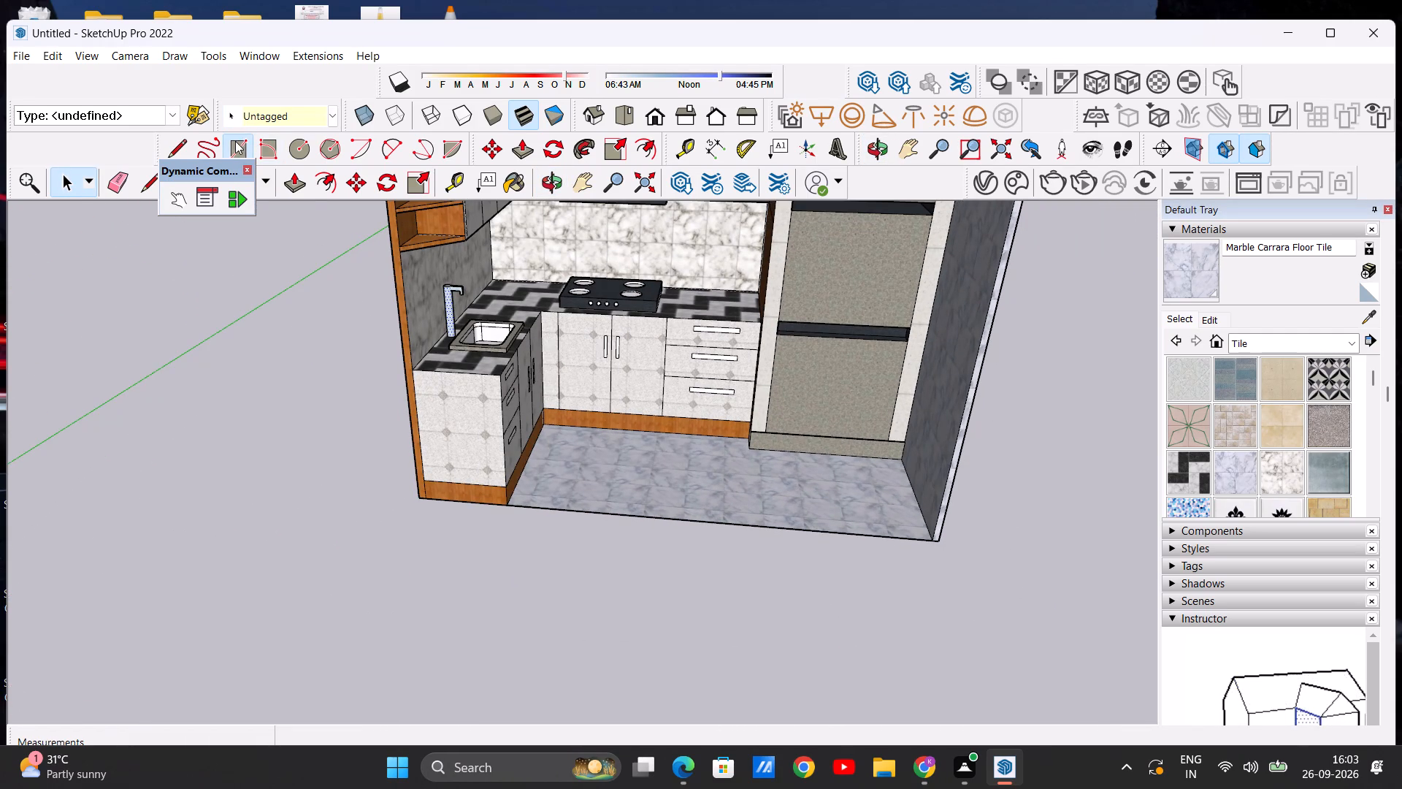
pyautogui.scroll(6, 874, 704)
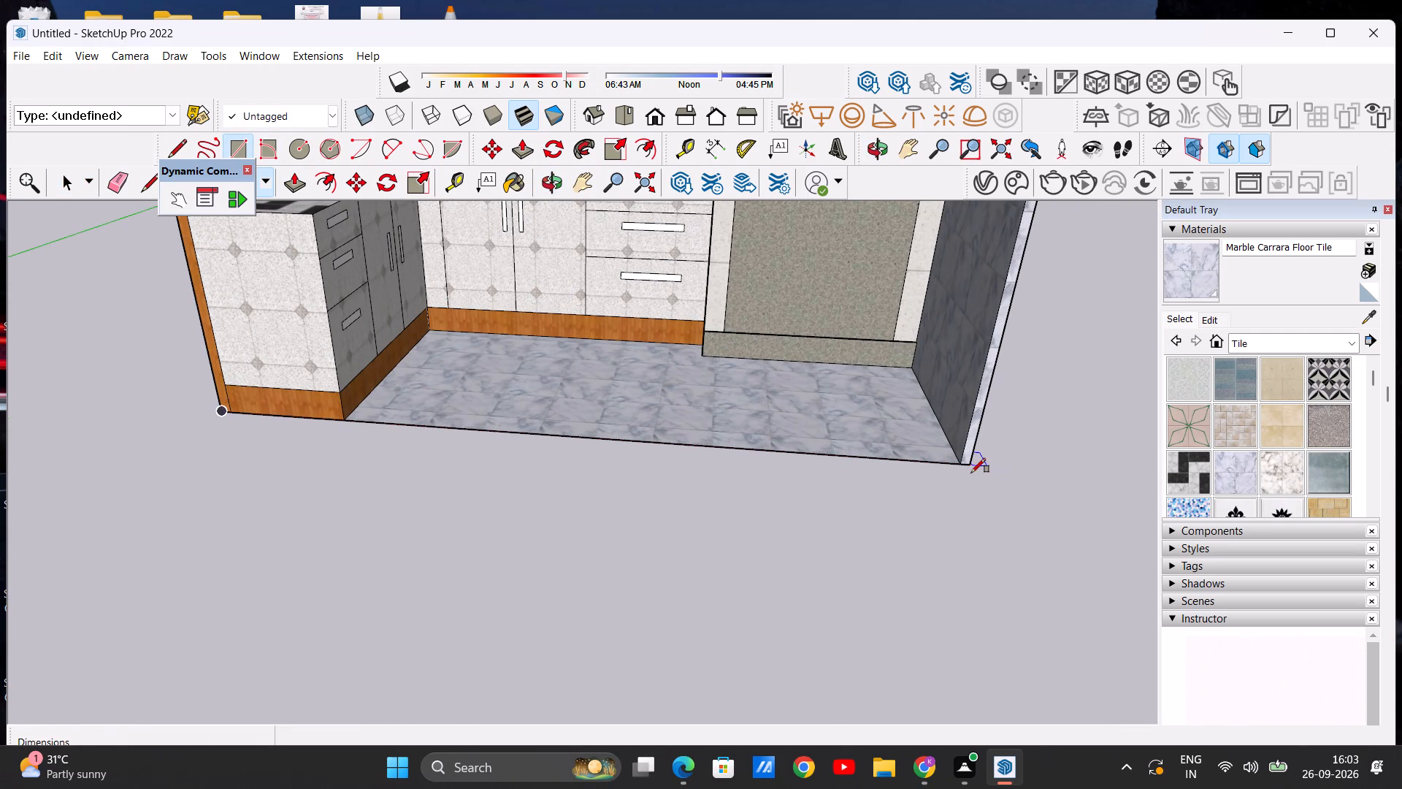
pyautogui.click(971, 468)
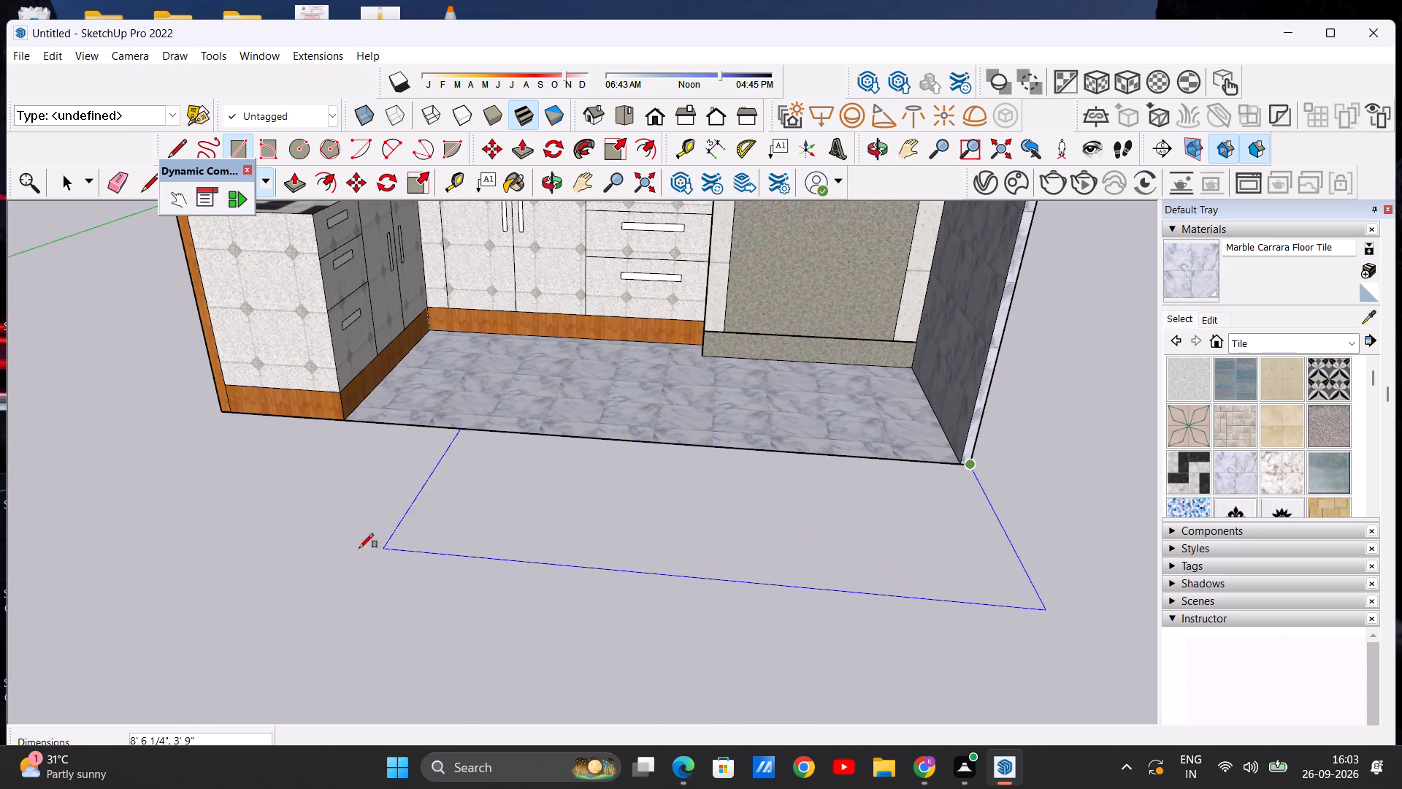
pyautogui.scroll(-20, 232, 525)
pyautogui.scroll(-3, 232, 525)
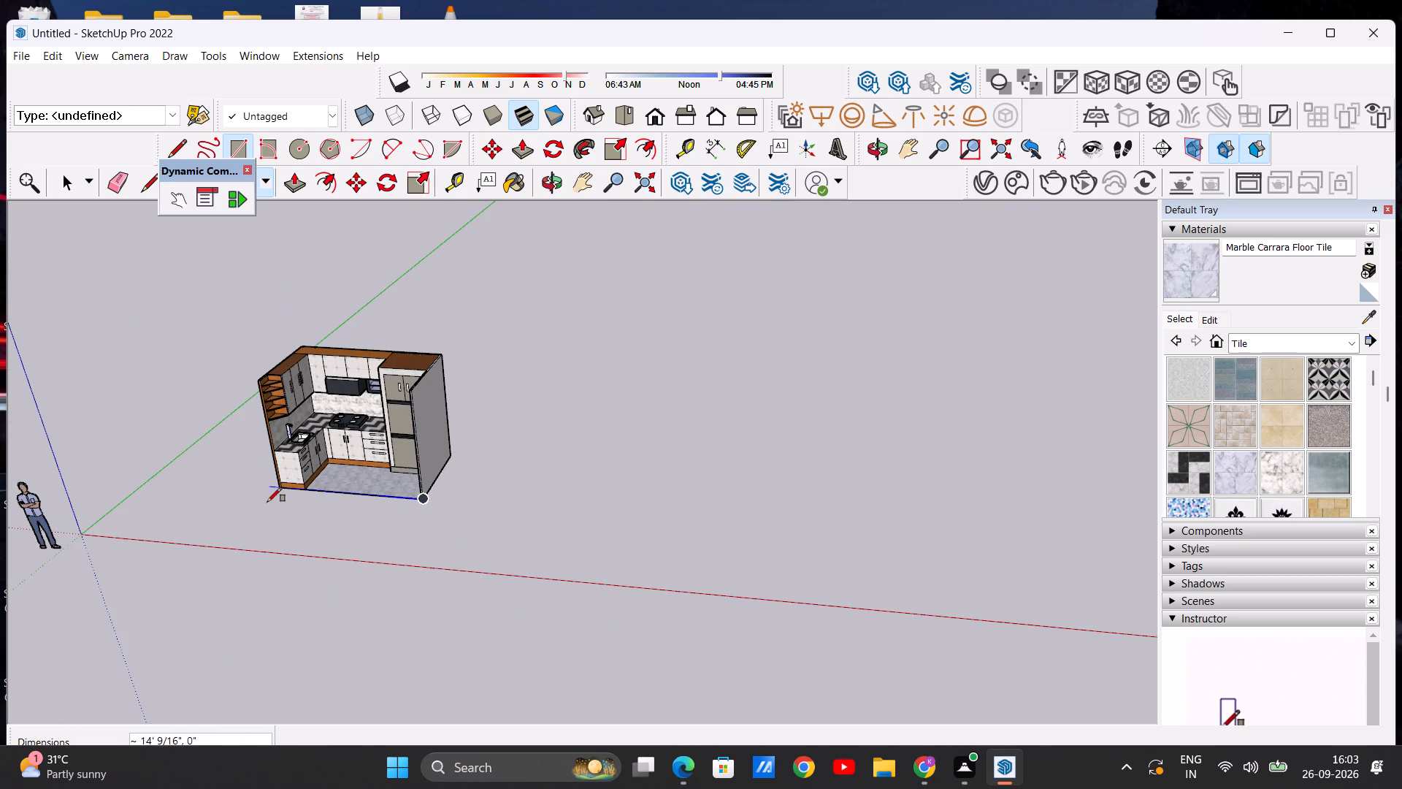
pyautogui.scroll(20, 269, 502)
pyautogui.scroll(1, 269, 502)
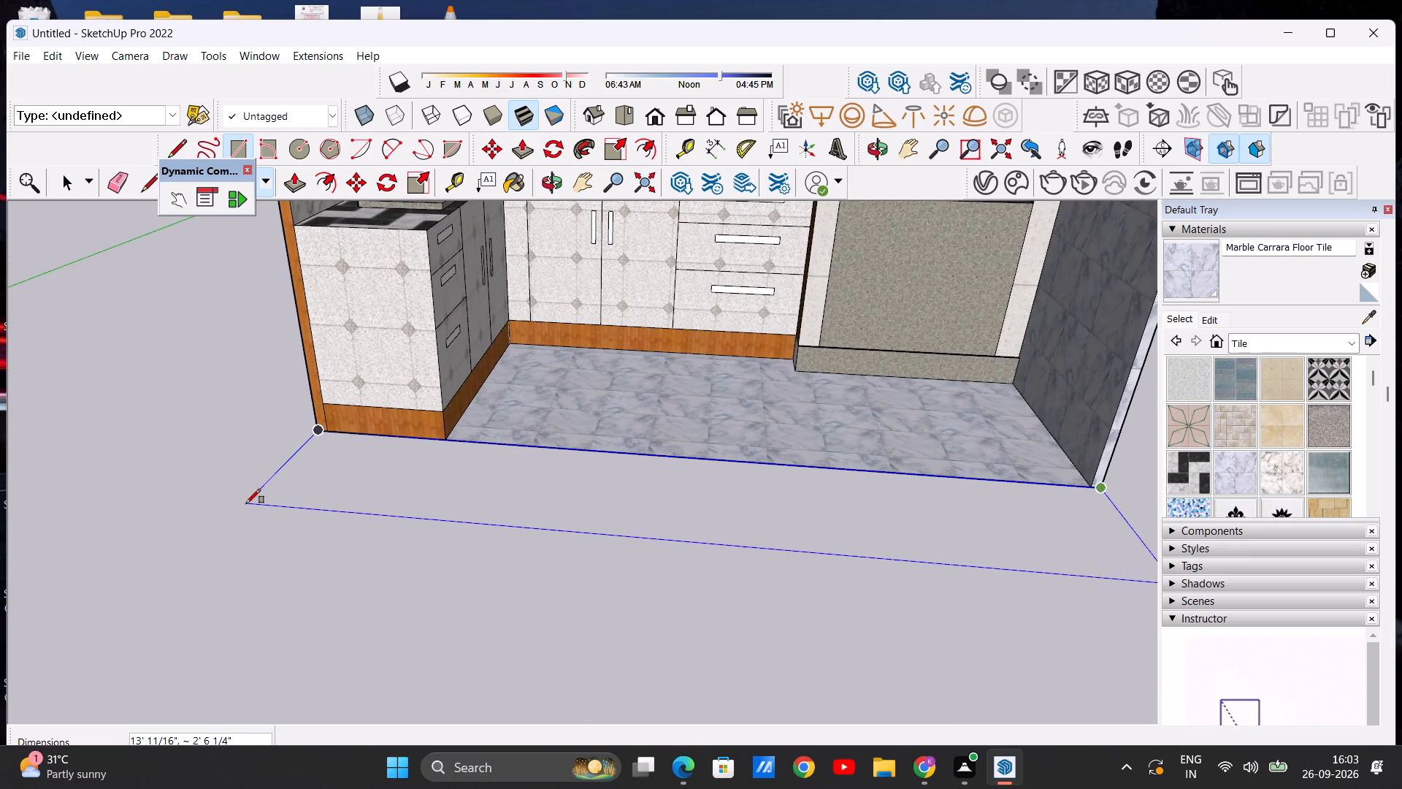
pyautogui.scroll(6, 240, 505)
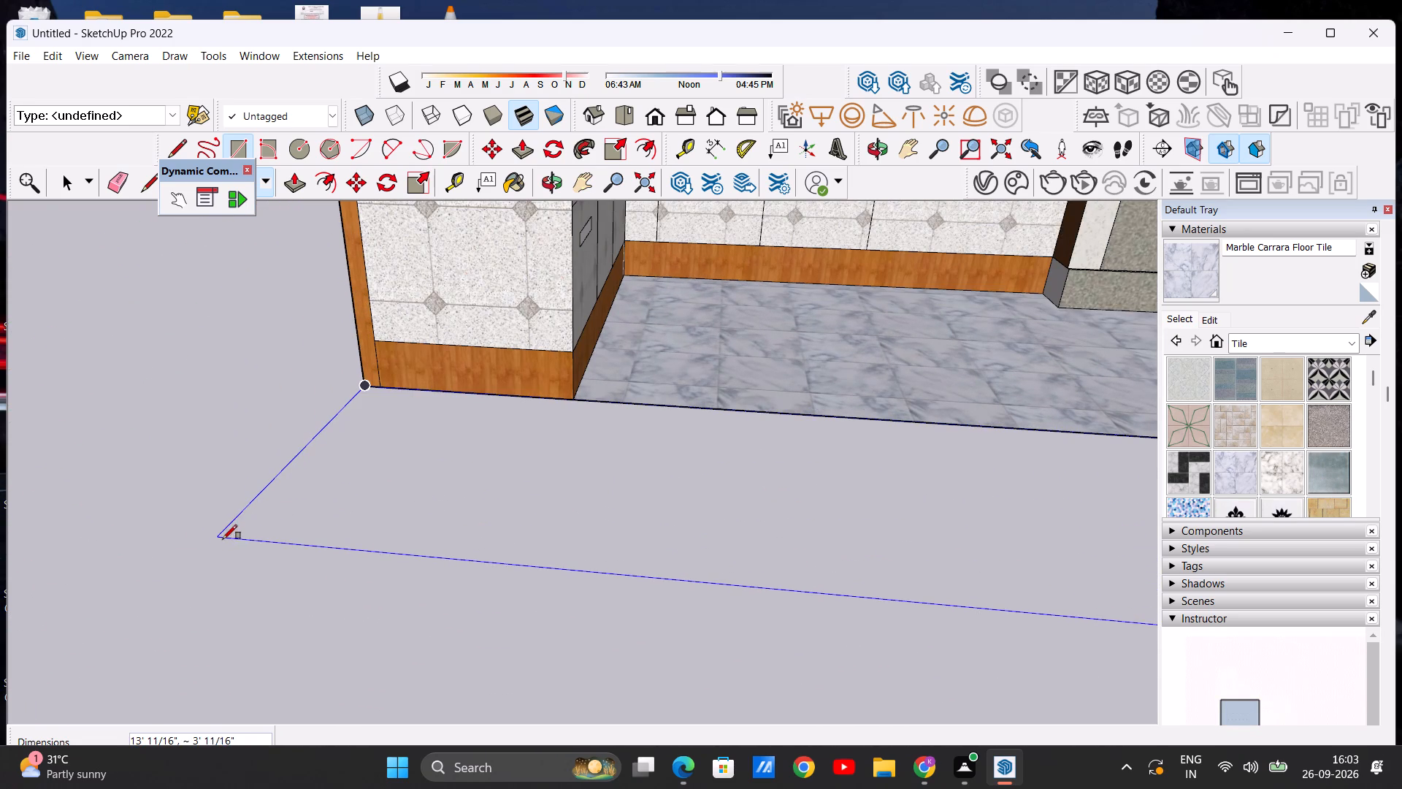
pyautogui.click(227, 557)
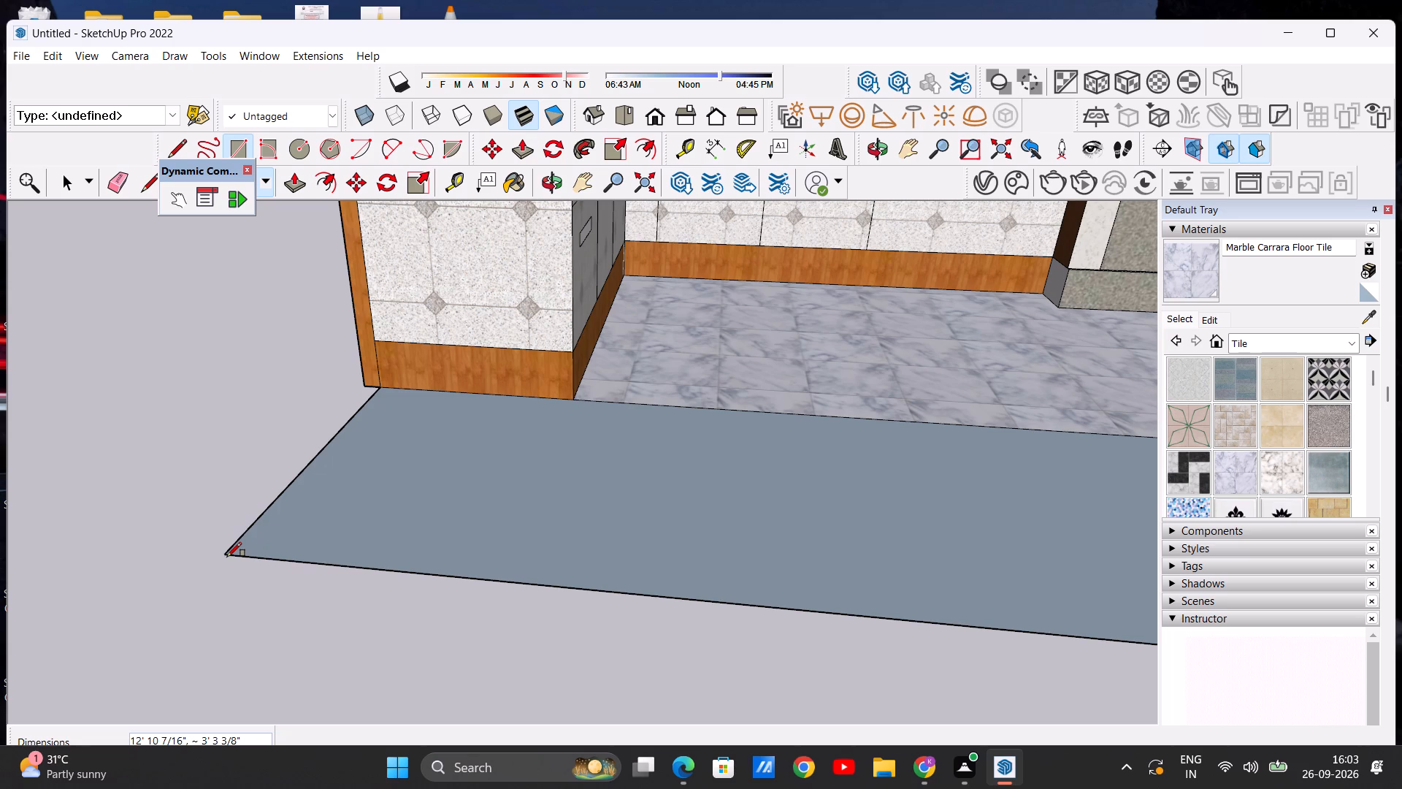
pyautogui.press('space')
# Draw a line about 3' 3 7/8" long on the green axis from the sink-side wall's outer front corner, alongside the new rectangle.
pyautogui.scroll(-11, 439, 480)
pyautogui.moveTo(415, 475); pyautogui.dragTo(469, 509, button='middle')
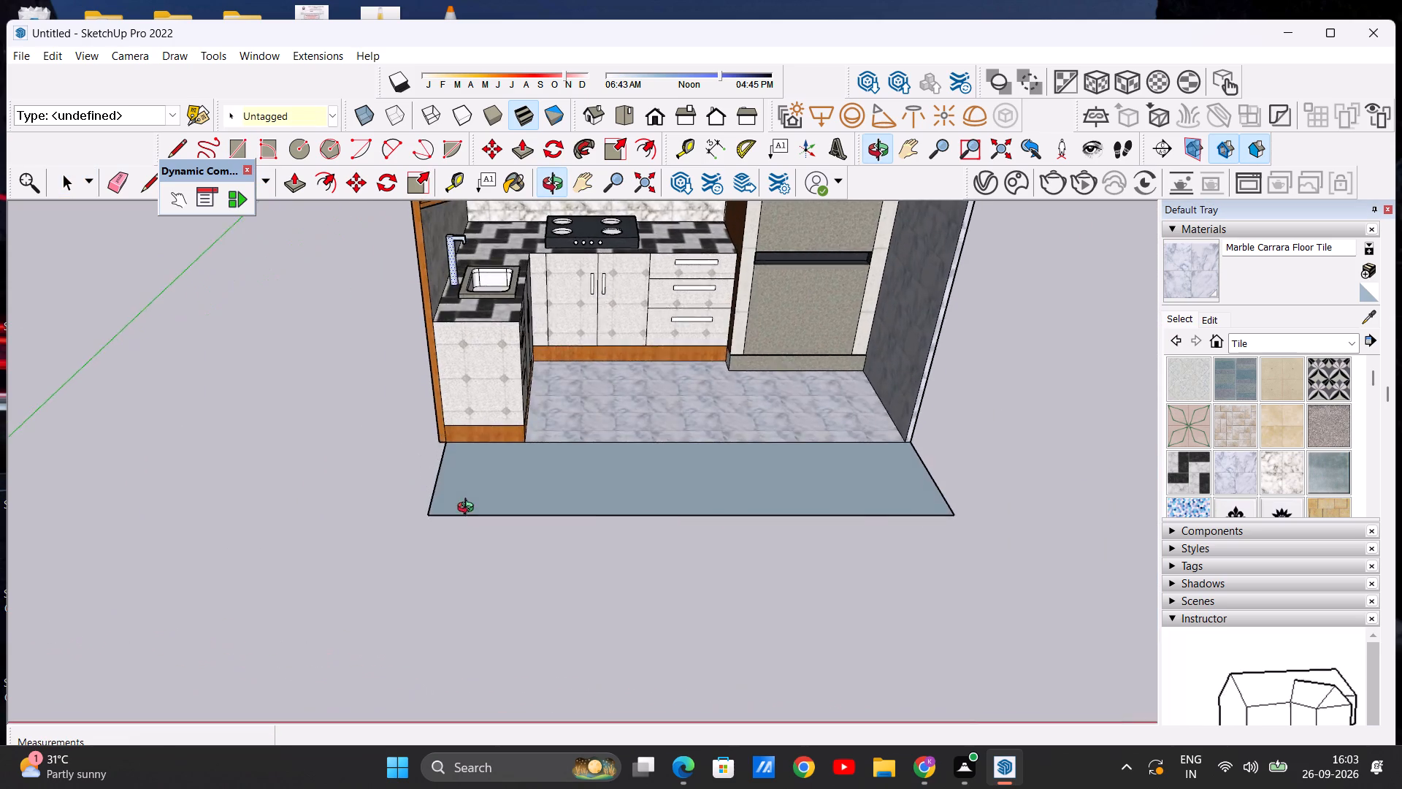
pyautogui.moveTo(469, 509); pyautogui.dragTo(695, 517, button='middle')
pyautogui.scroll(5, 547, 497)
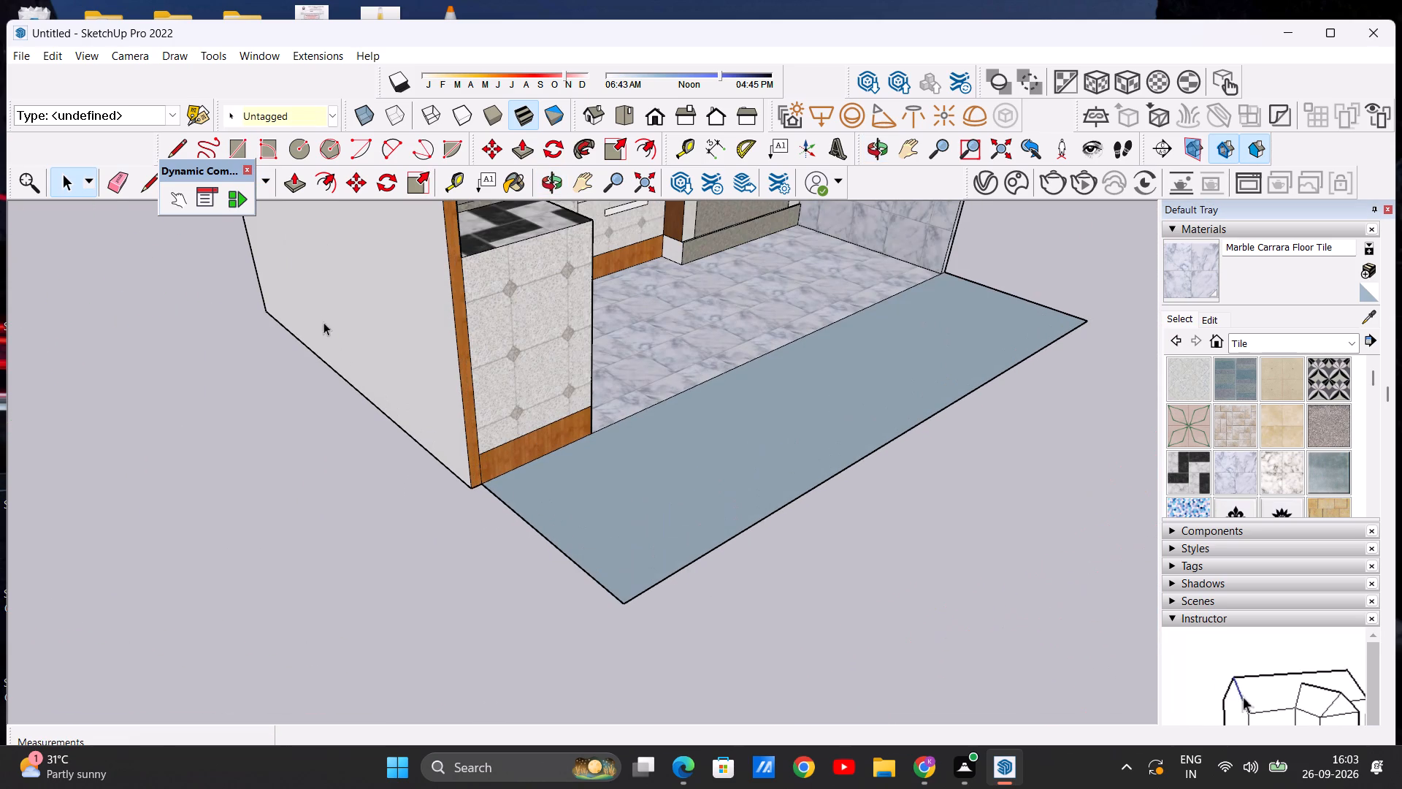
pyautogui.click(180, 142)
pyautogui.scroll(4, 440, 520)
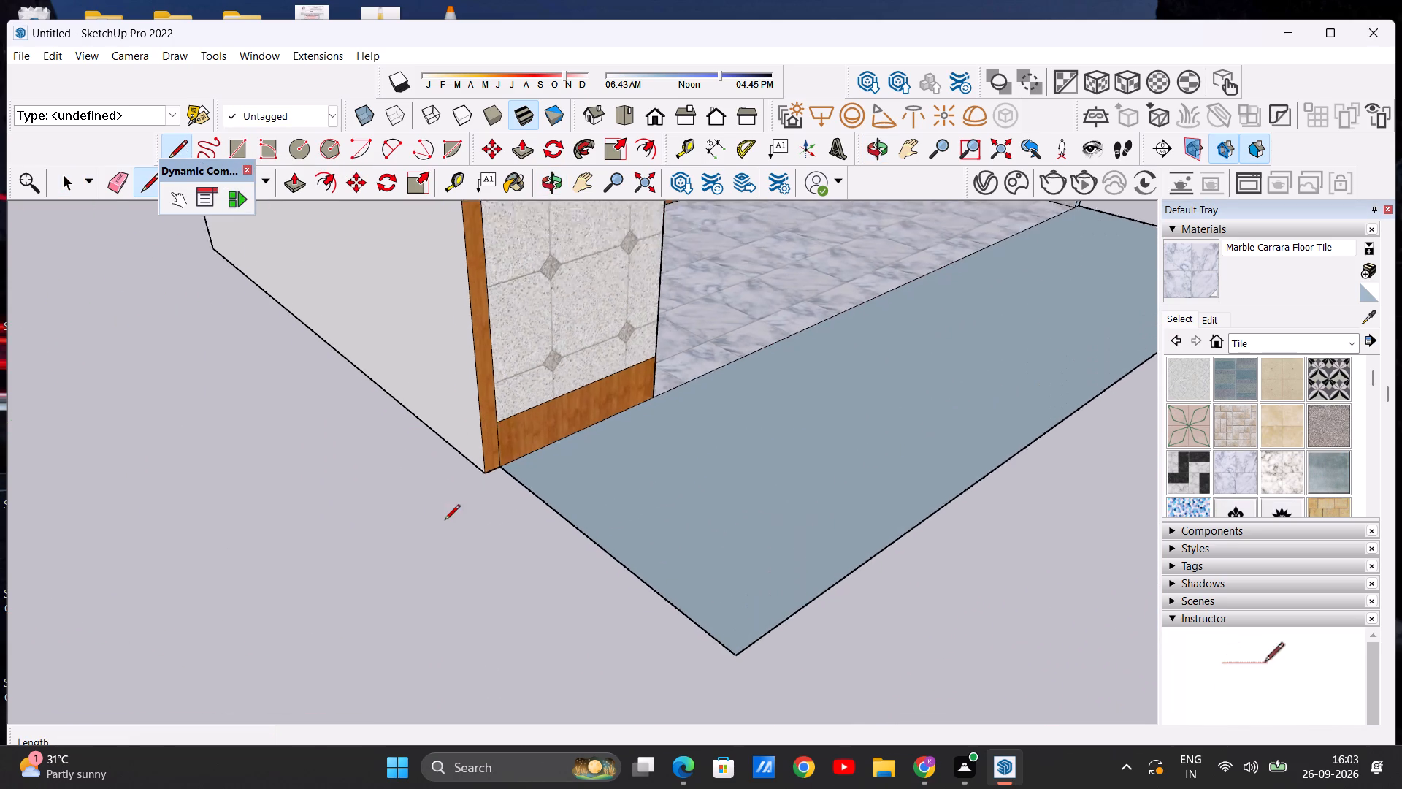
pyautogui.scroll(3, 445, 521)
pyautogui.click(498, 460)
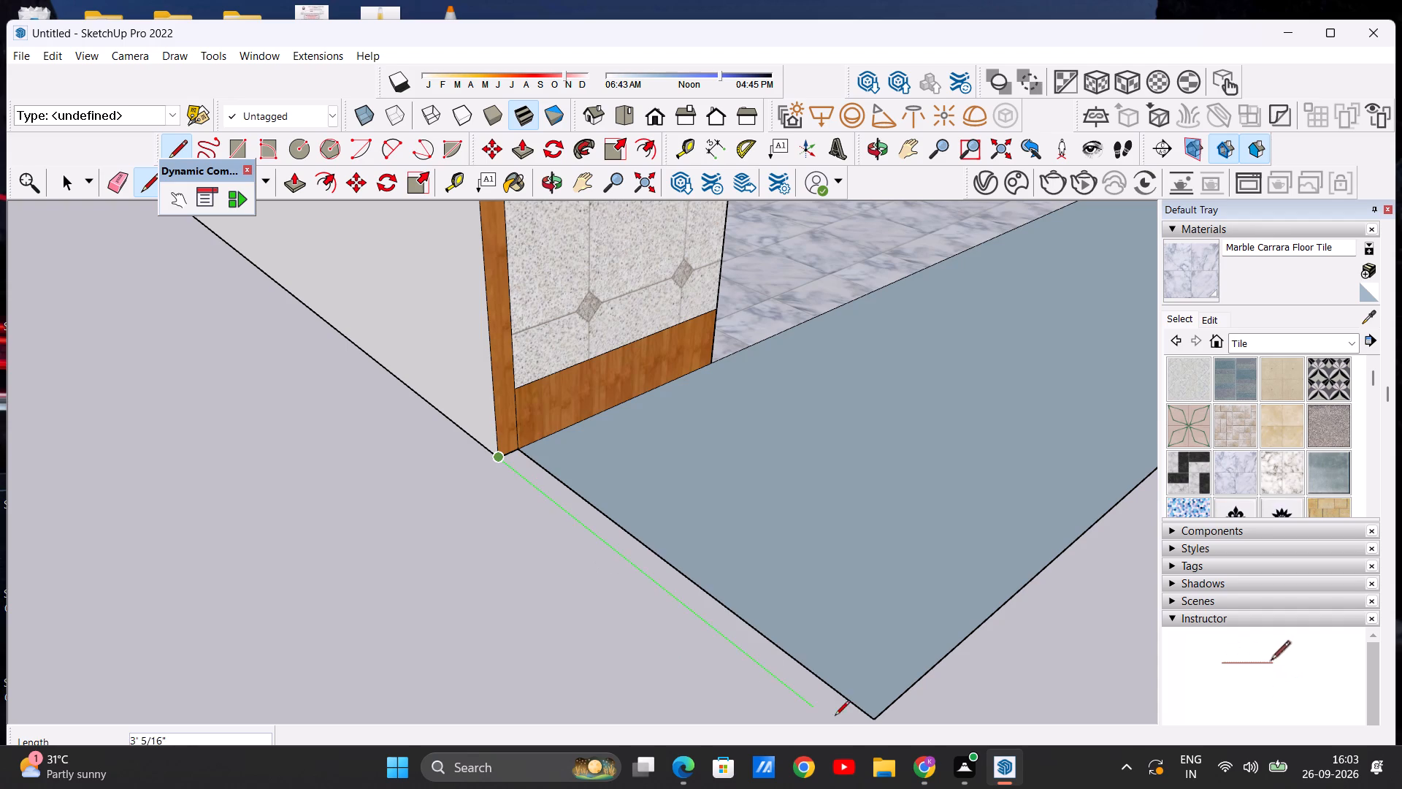
pyautogui.scroll(-5, 738, 580)
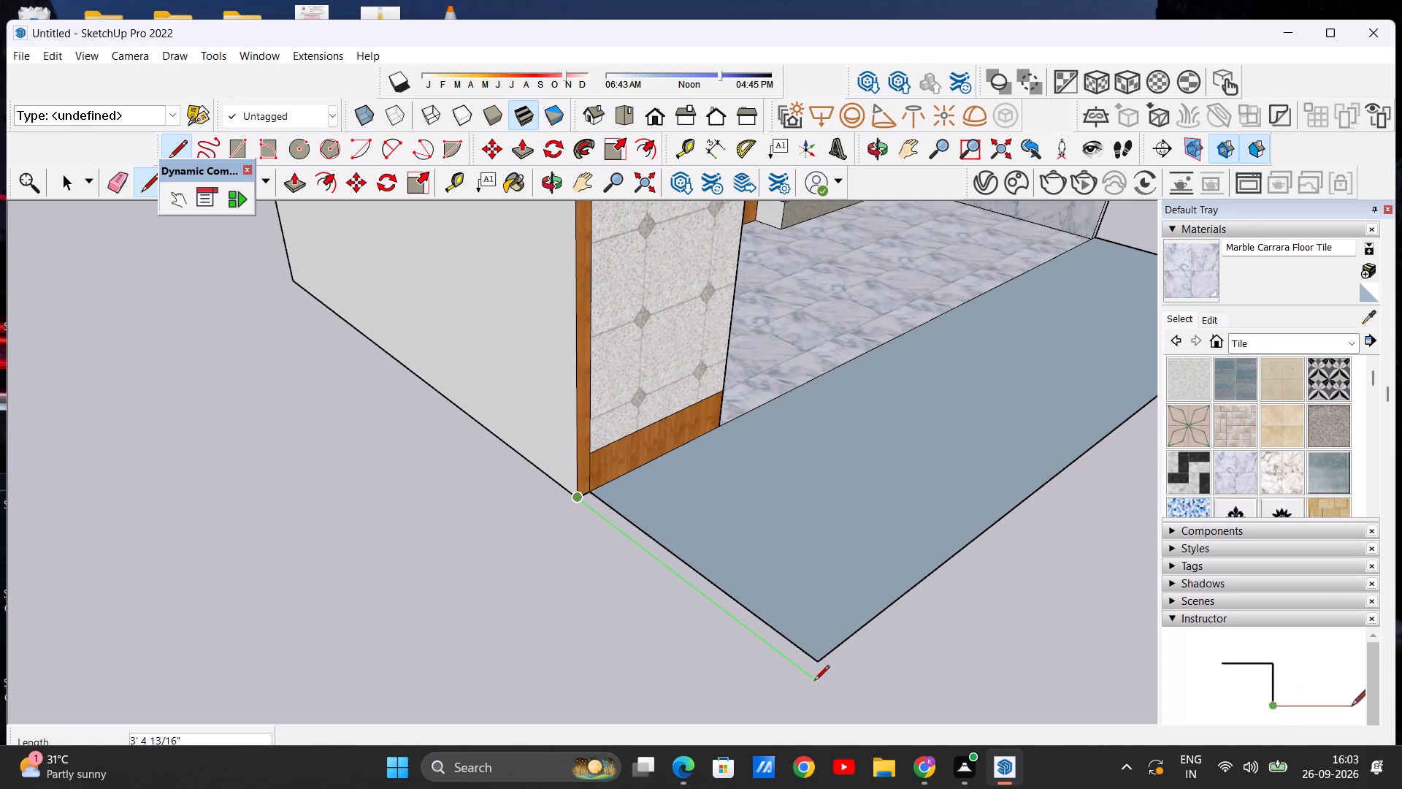
pyautogui.scroll(11, 814, 682)
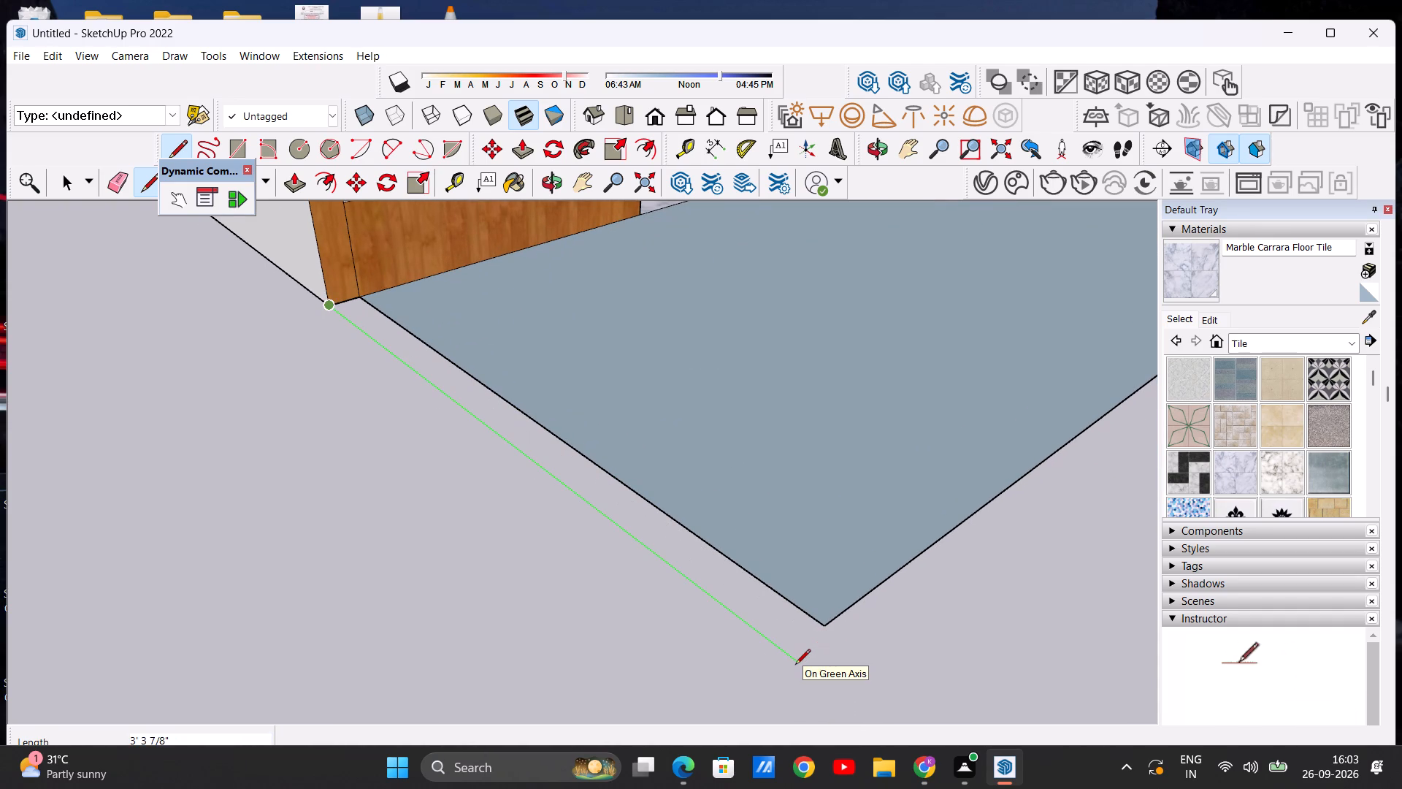
pyautogui.click(796, 657)
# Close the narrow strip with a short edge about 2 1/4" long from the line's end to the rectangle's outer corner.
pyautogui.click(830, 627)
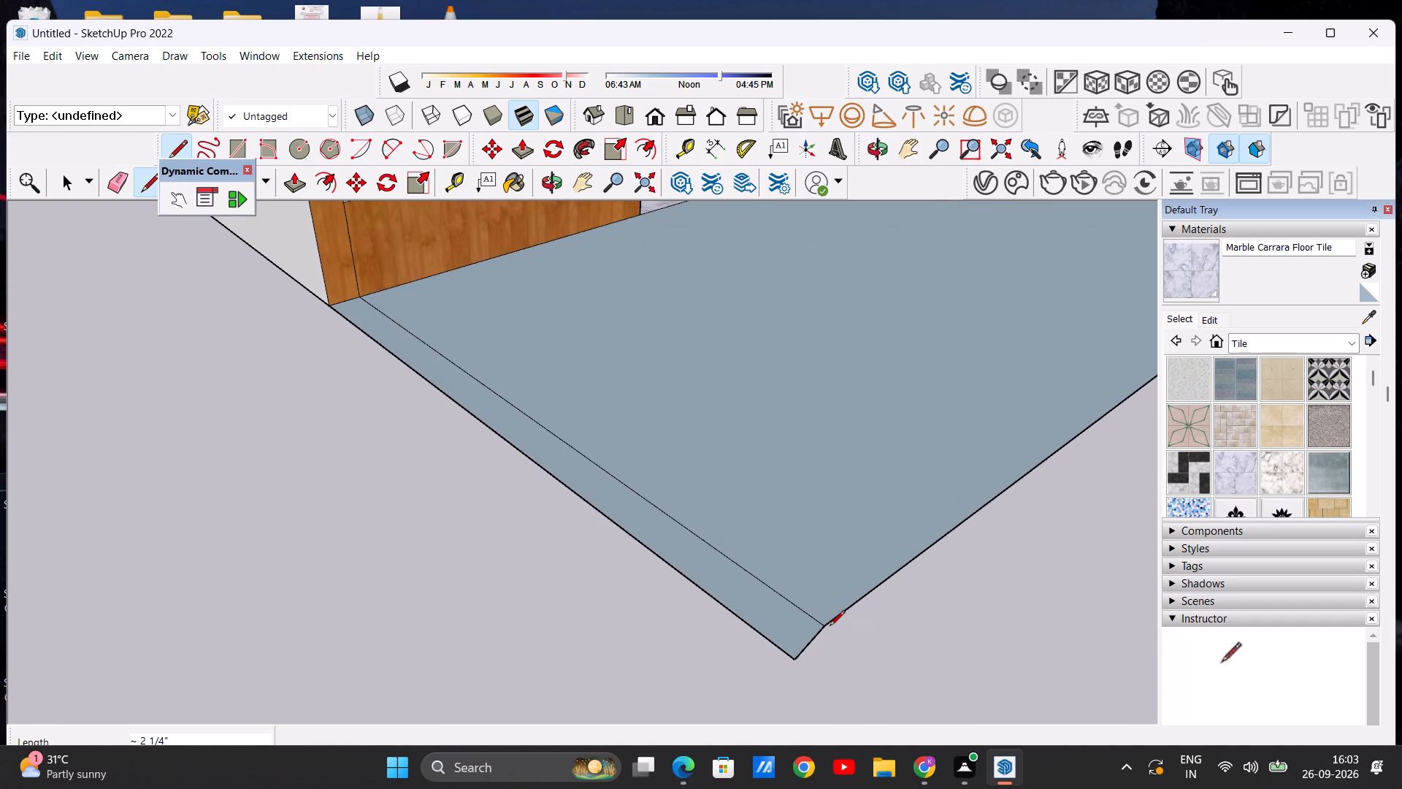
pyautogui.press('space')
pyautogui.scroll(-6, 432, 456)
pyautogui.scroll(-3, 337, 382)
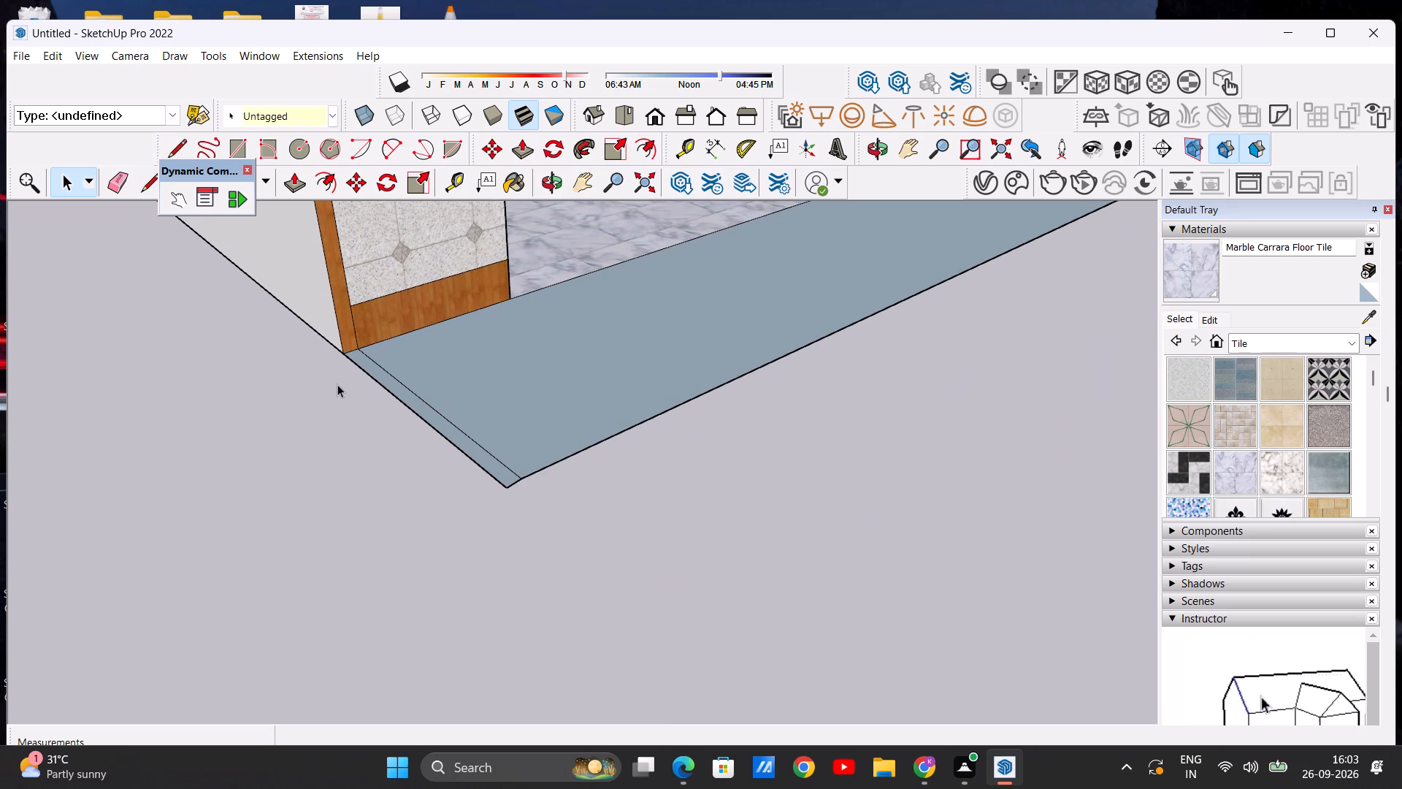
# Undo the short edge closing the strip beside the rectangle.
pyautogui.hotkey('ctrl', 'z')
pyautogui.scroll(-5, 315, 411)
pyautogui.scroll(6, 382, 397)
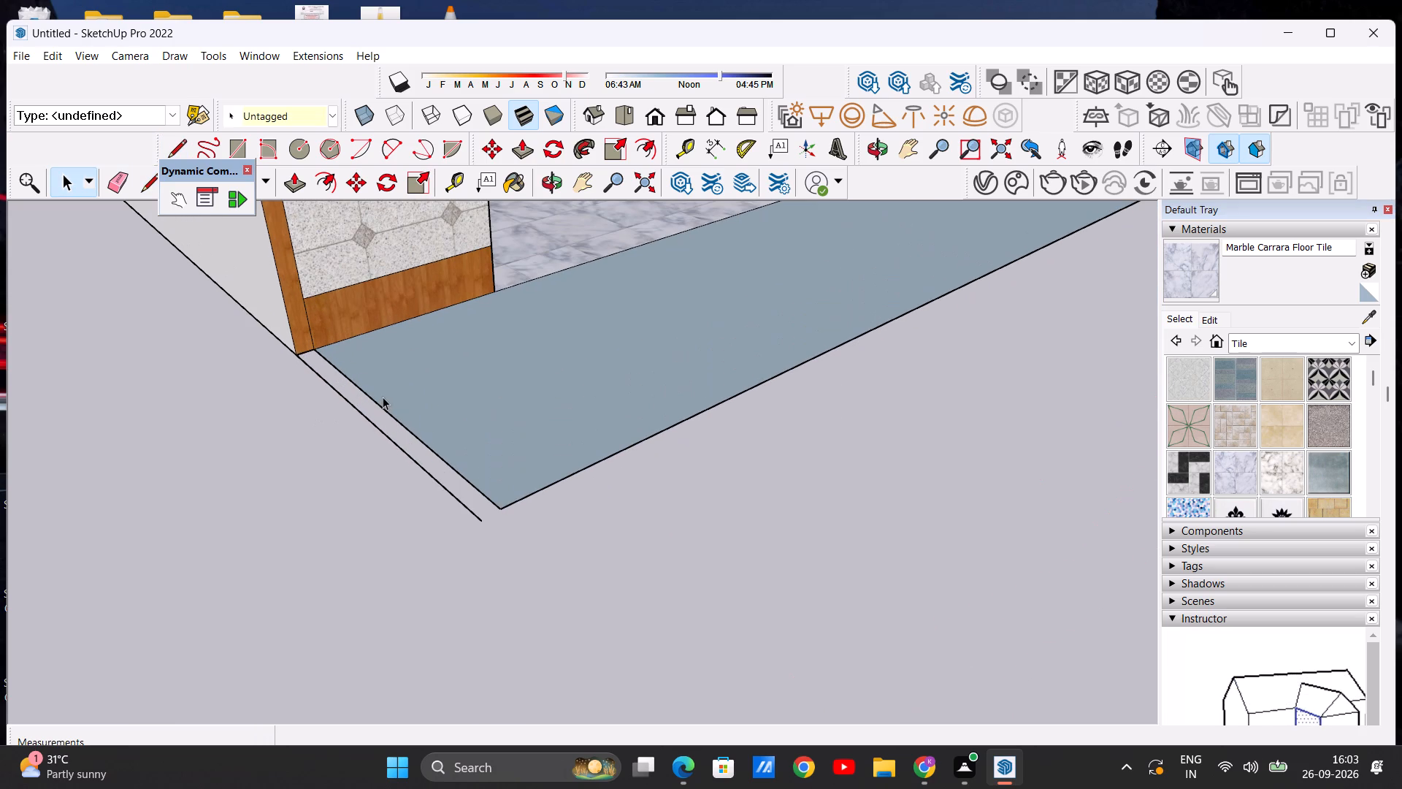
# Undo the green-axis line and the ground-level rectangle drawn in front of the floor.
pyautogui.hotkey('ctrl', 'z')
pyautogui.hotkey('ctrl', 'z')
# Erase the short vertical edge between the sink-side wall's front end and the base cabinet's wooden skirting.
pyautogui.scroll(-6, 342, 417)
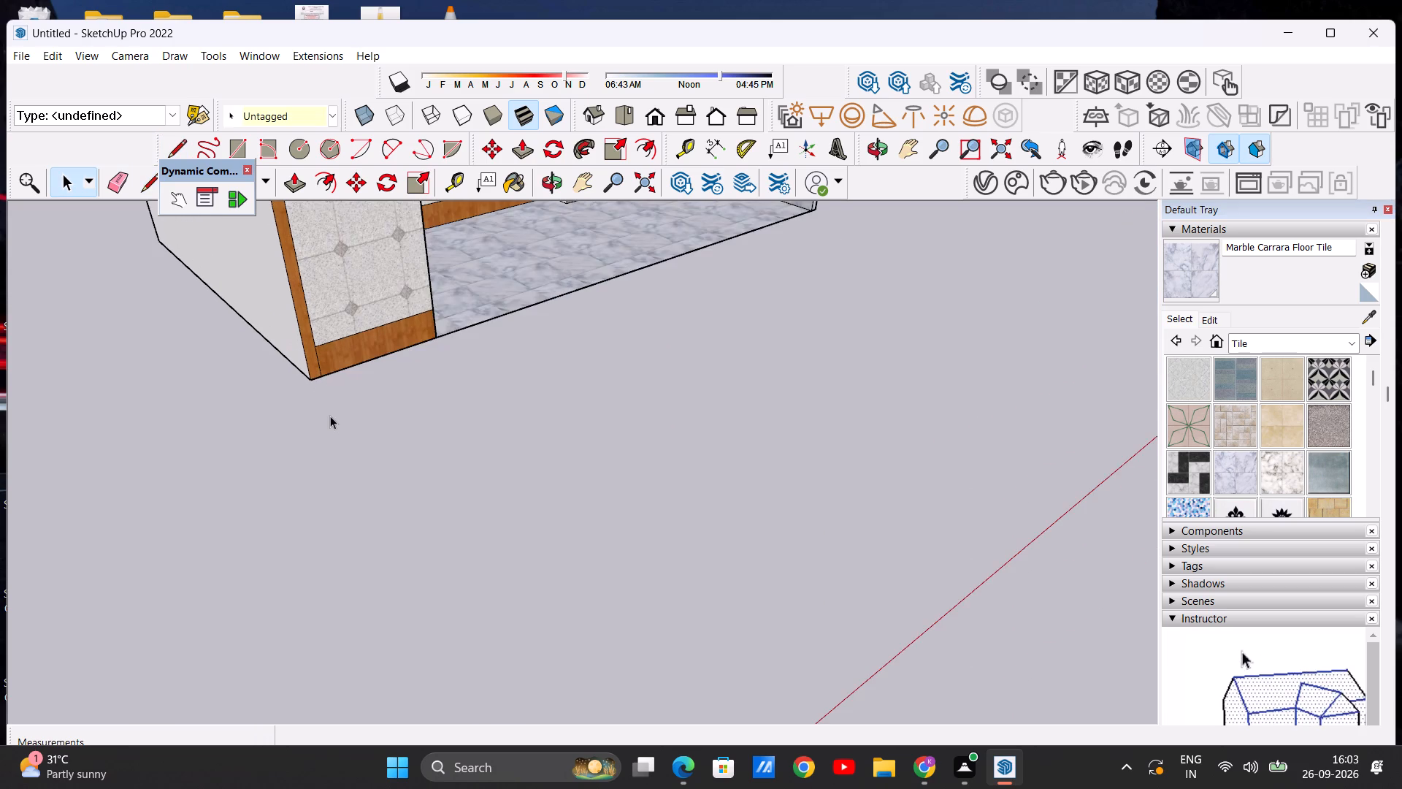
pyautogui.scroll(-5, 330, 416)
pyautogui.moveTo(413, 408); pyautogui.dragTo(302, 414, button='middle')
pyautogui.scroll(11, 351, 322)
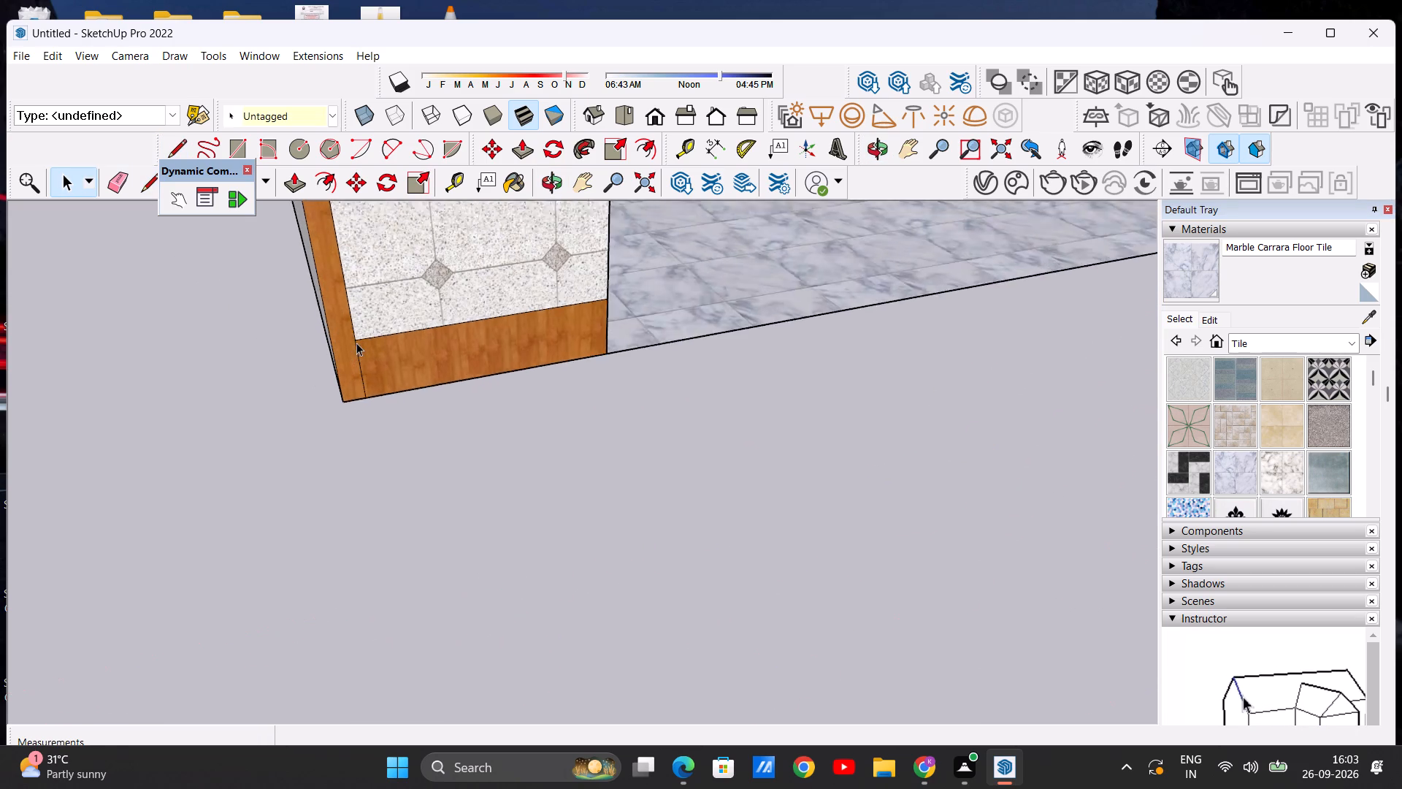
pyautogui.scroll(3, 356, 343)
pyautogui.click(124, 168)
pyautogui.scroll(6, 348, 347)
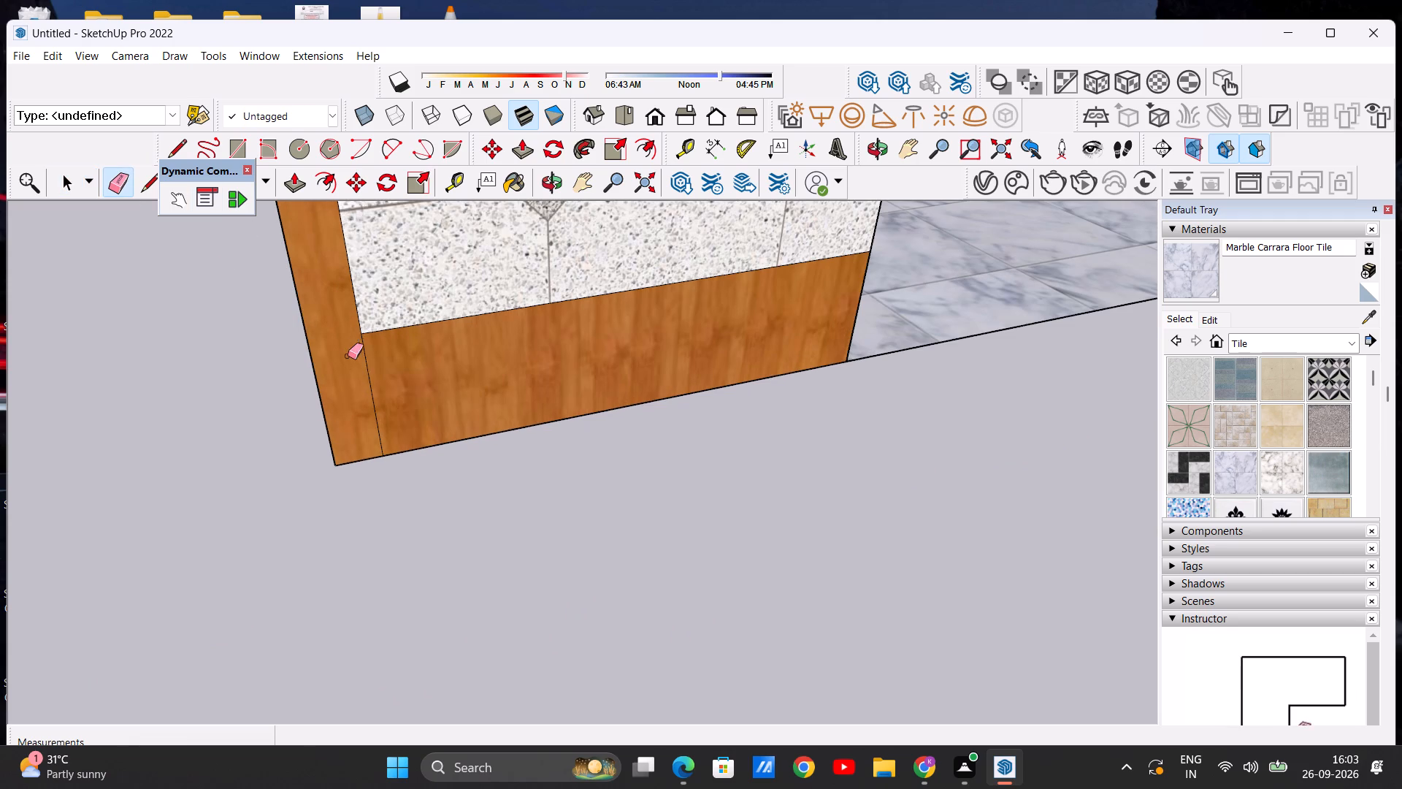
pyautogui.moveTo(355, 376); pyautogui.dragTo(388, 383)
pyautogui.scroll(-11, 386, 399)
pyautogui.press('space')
# Draw a ground-level rectangle about 13' 11/16" by 3' 9 15/16" outward from the kitchen's front edge, spanning both side walls' outer corners.
pyautogui.scroll(-11, 394, 393)
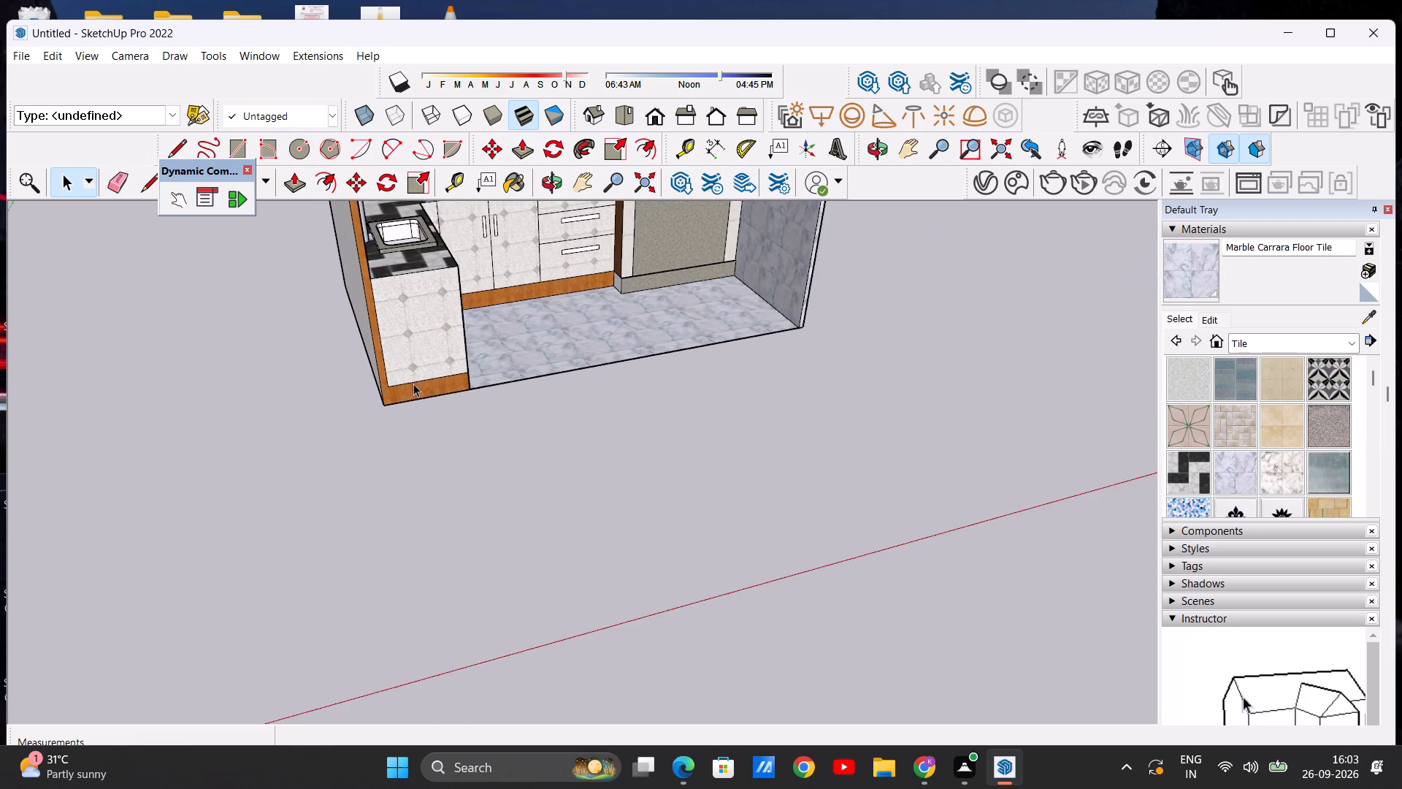
pyautogui.moveTo(494, 409); pyautogui.dragTo(329, 443, button='middle')
pyautogui.scroll(-1, 371, 415)
pyautogui.scroll(6, 407, 321)
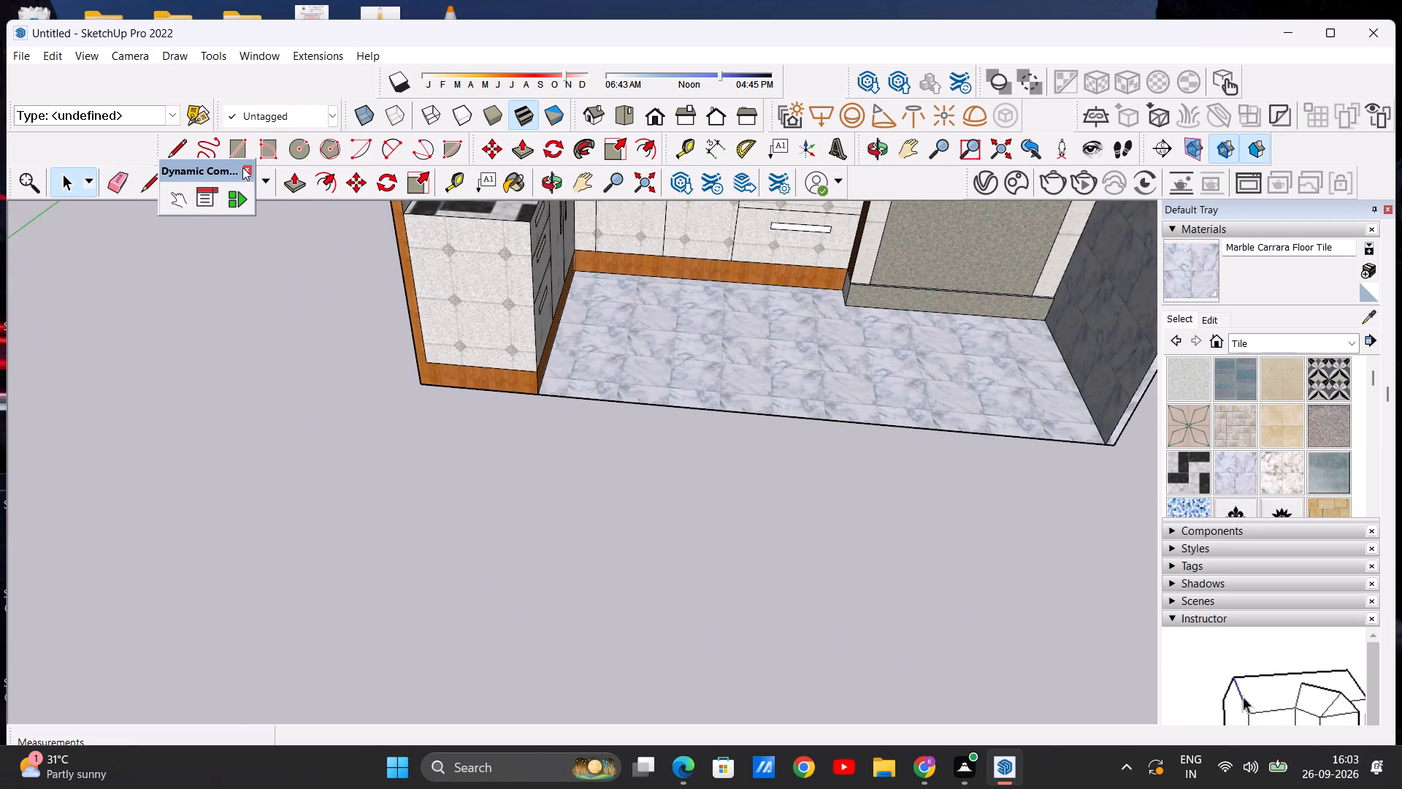
pyautogui.click(247, 153)
pyautogui.scroll(7, 433, 443)
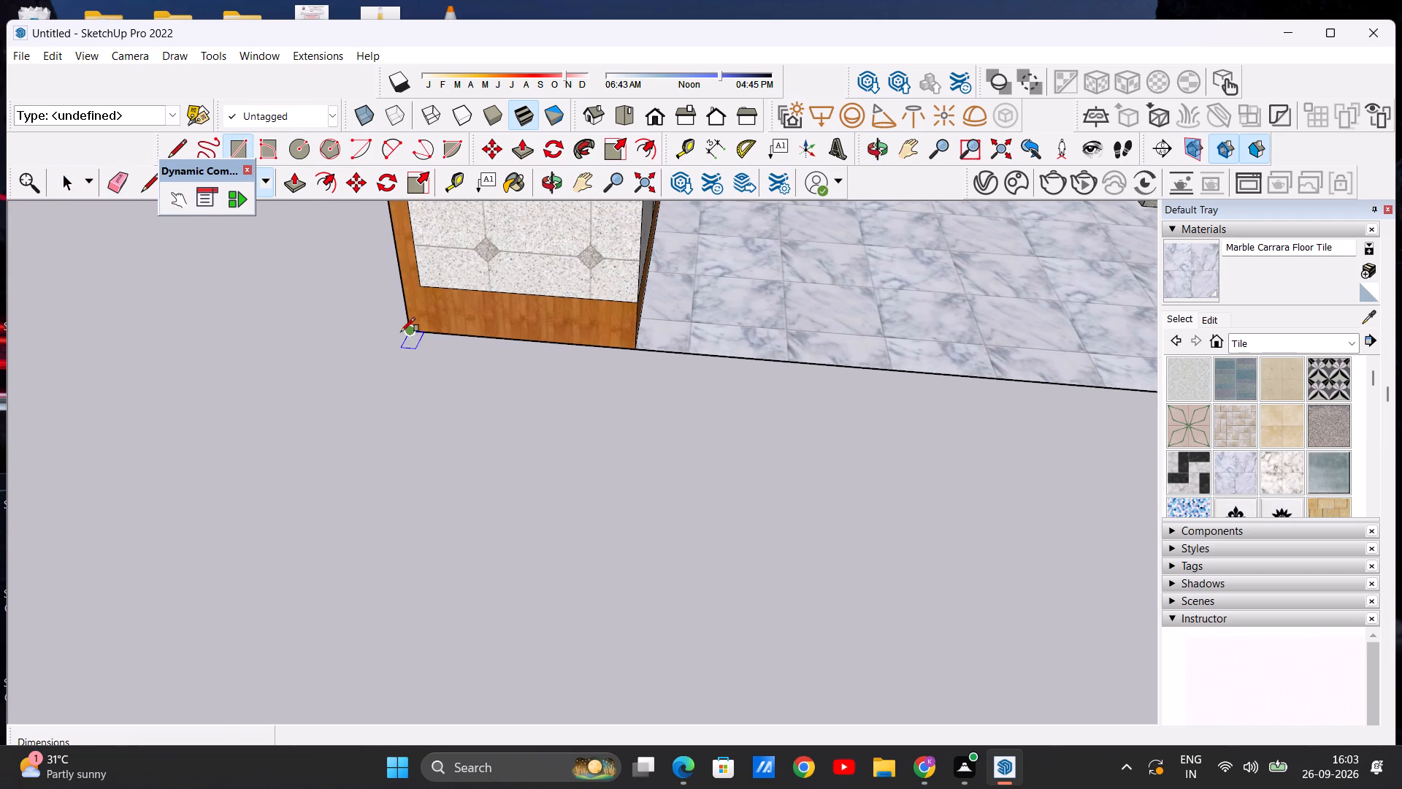
pyautogui.click(402, 332)
pyautogui.scroll(-13, 550, 372)
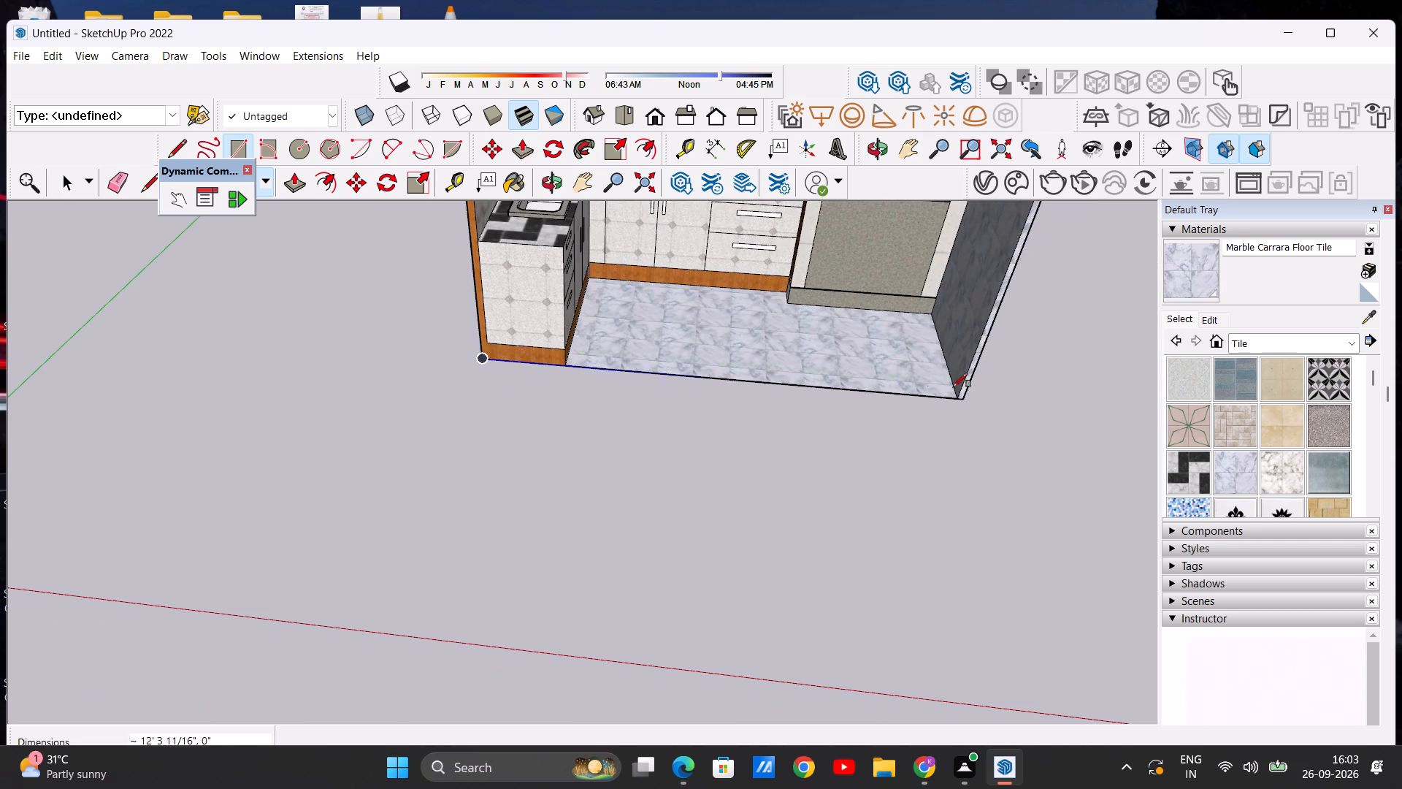
pyautogui.scroll(11, 989, 398)
pyautogui.click(945, 399)
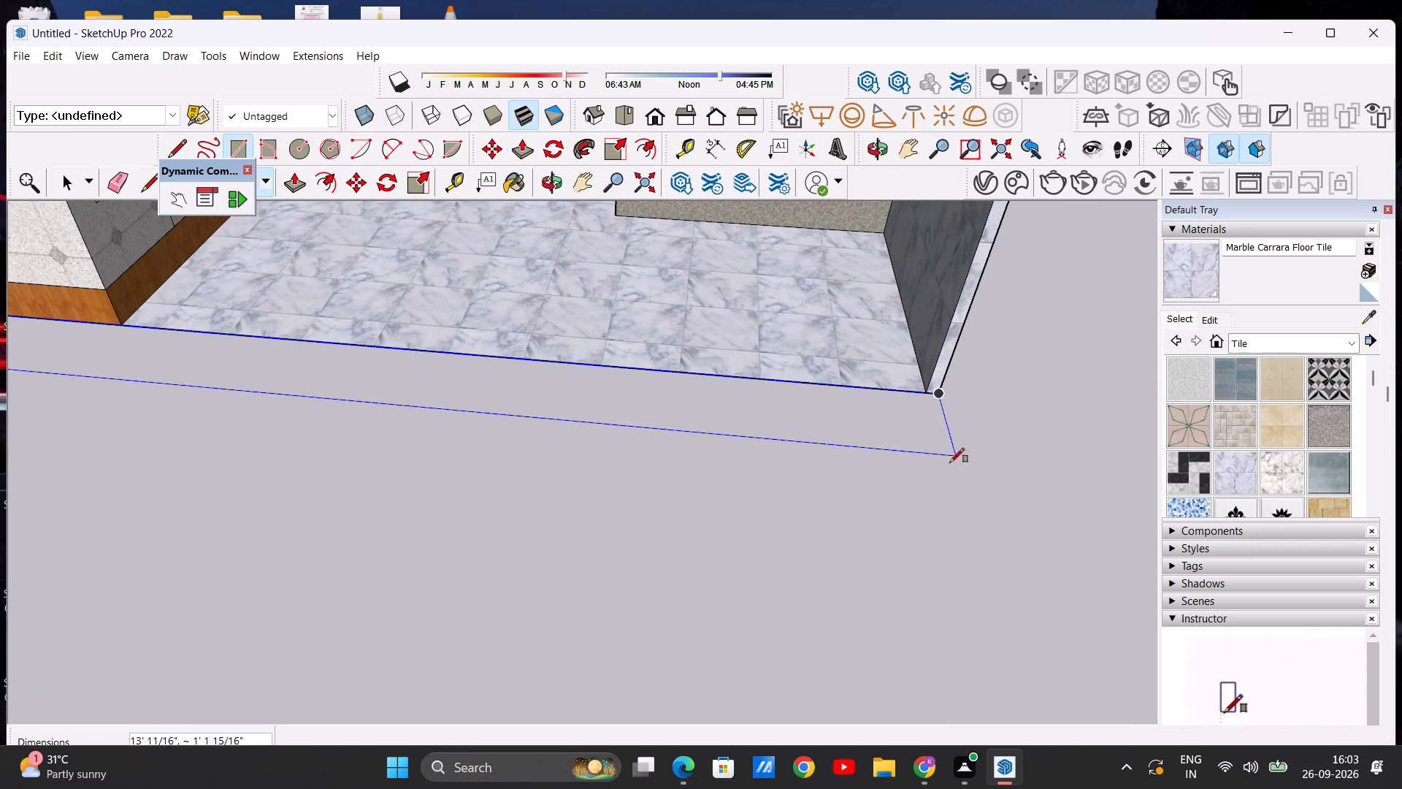
pyautogui.scroll(-7, 965, 487)
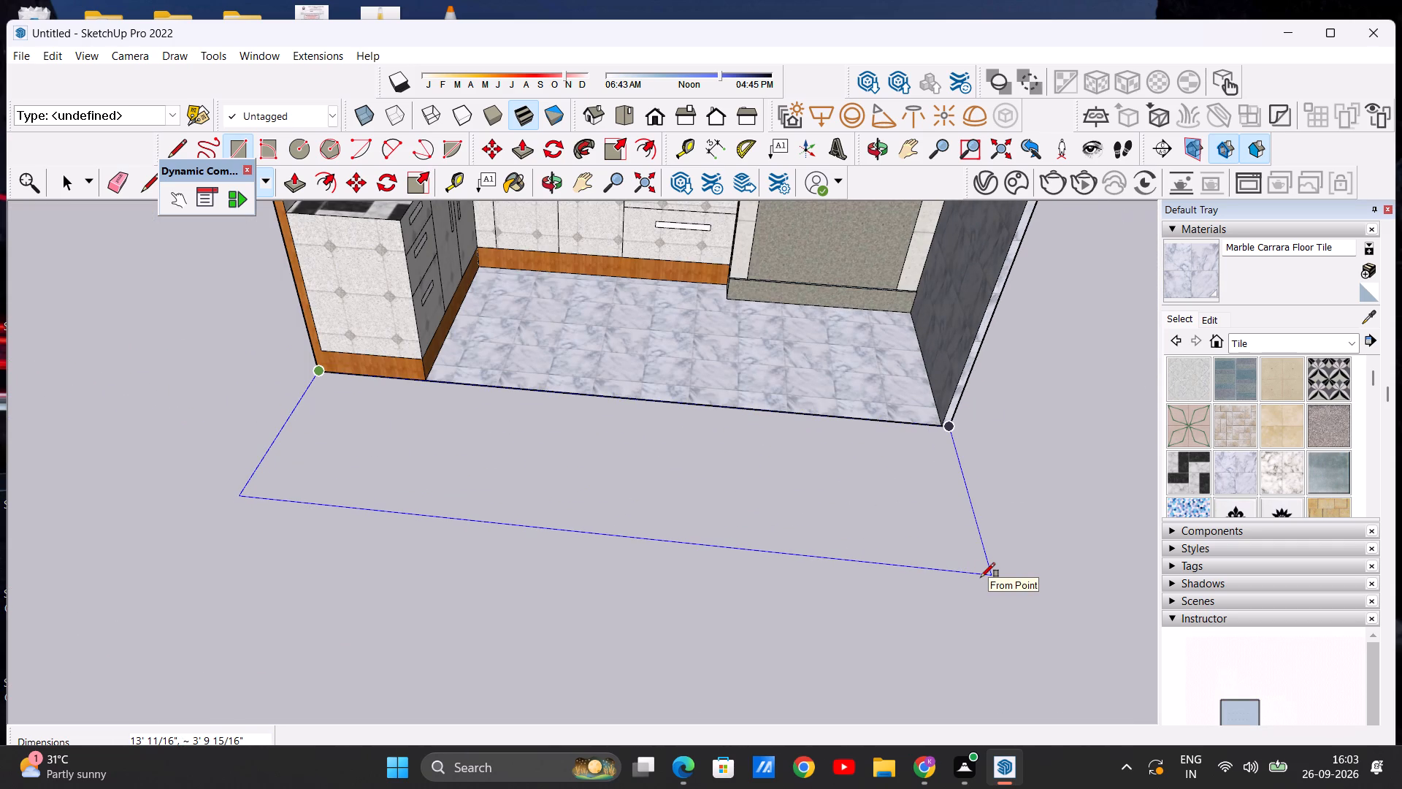
pyautogui.click(981, 577)
pyautogui.press('space')
# Draw a 6 9/16" vertical line from the cabinet panel's lower corner to the ground, separating the sink-side wall's end from the skirting.
pyautogui.scroll(5, 970, 441)
pyautogui.scroll(-7, 957, 394)
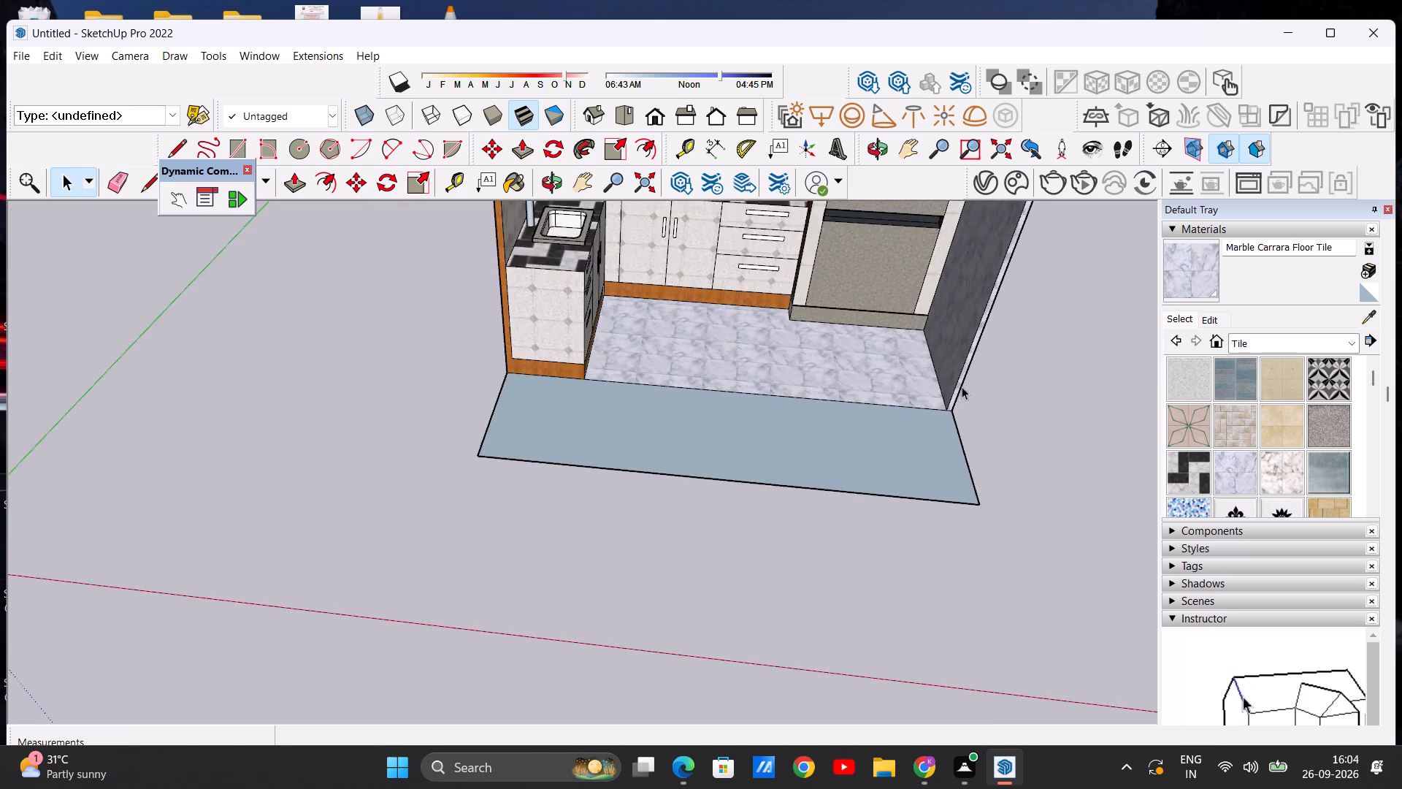
pyautogui.scroll(-10, 962, 386)
pyautogui.moveTo(786, 435); pyautogui.dragTo(796, 470, button='middle')
pyautogui.scroll(9, 778, 427)
pyautogui.moveTo(773, 435); pyautogui.dragTo(782, 286, button='middle')
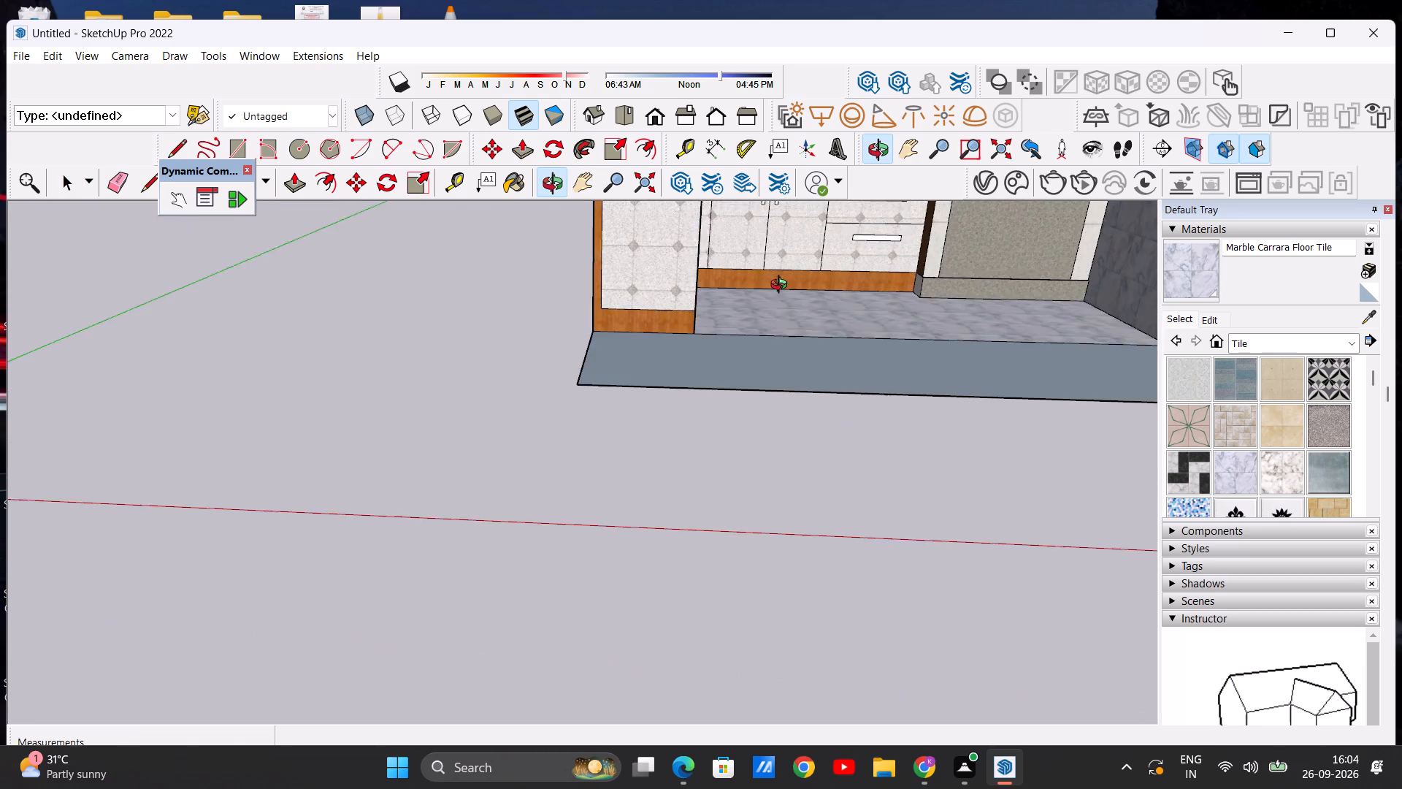
pyautogui.moveTo(782, 286); pyautogui.dragTo(781, 295, button='middle')
pyautogui.scroll(-4, 786, 352)
pyautogui.moveTo(678, 354); pyautogui.dragTo(683, 411, button='middle')
pyautogui.scroll(9, 681, 336)
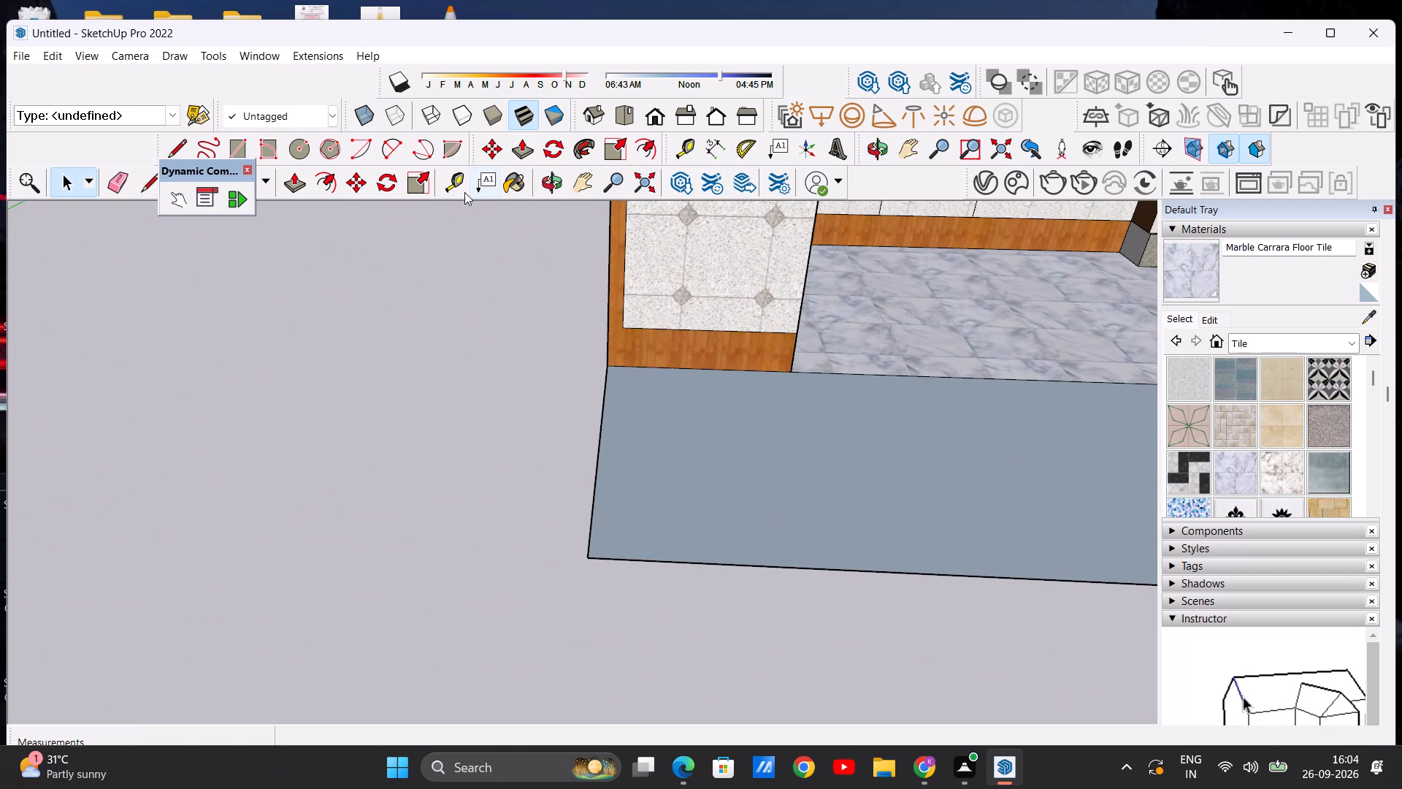
pyautogui.click(177, 140)
pyautogui.scroll(3, 583, 407)
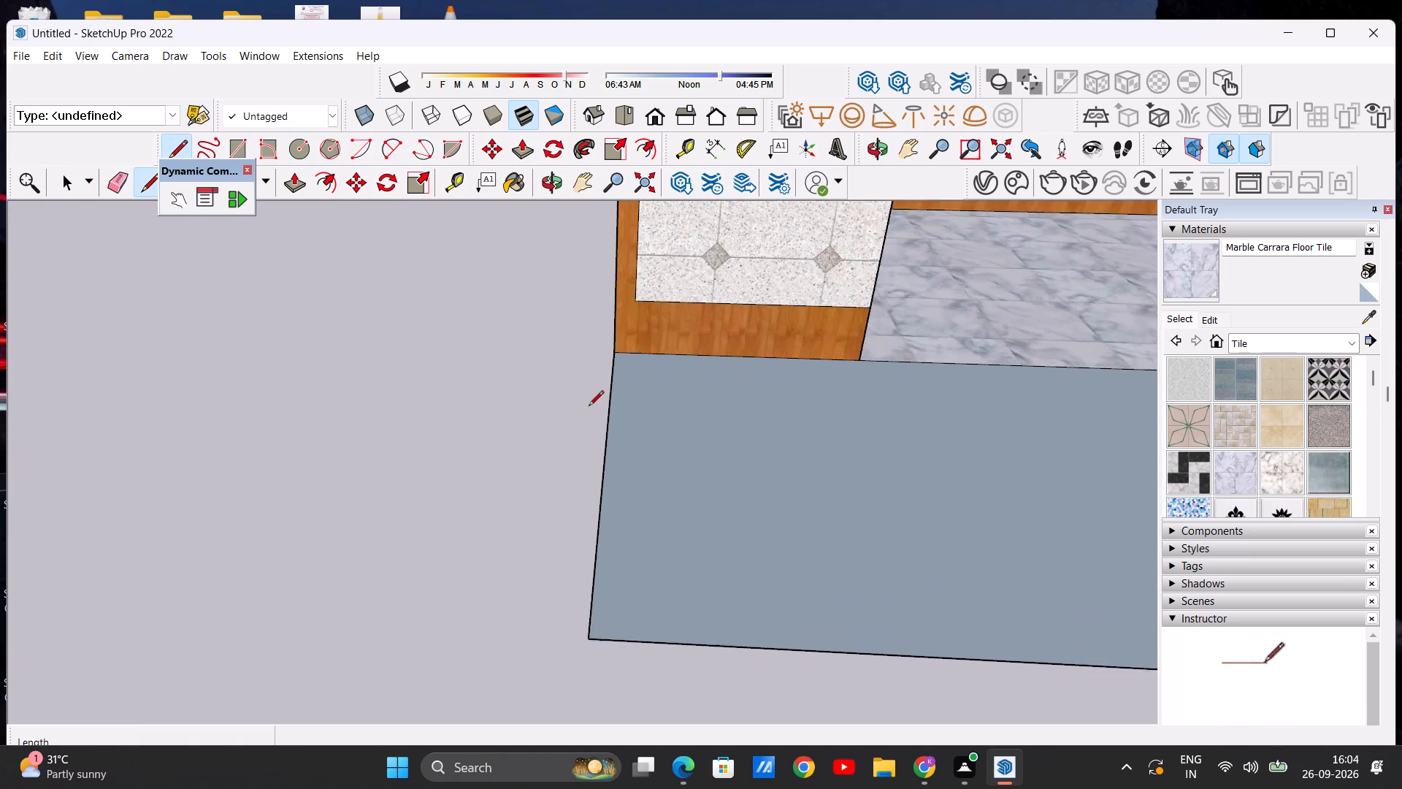
pyautogui.scroll(9, 589, 407)
pyautogui.scroll(-7, 644, 469)
pyautogui.scroll(6, 666, 315)
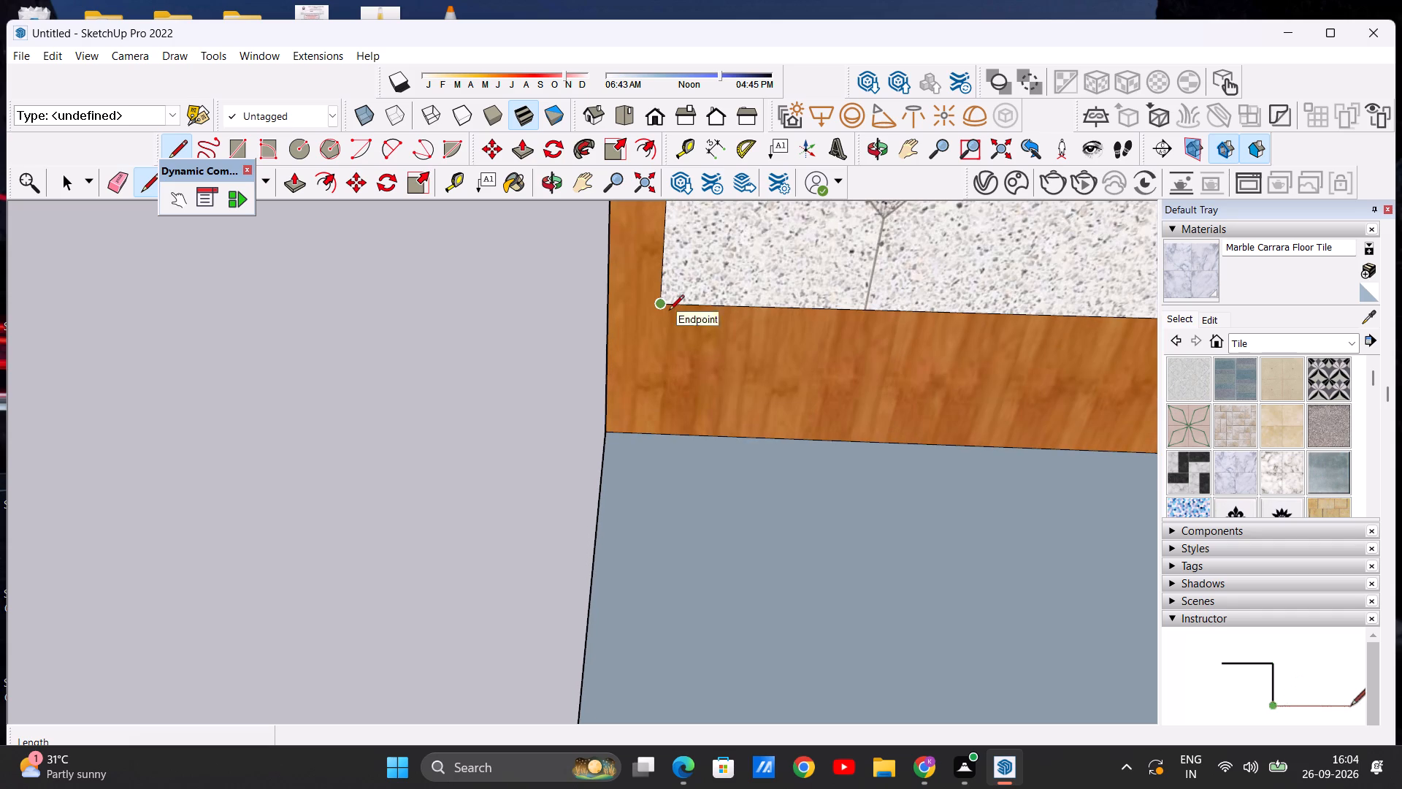
pyautogui.click(667, 306)
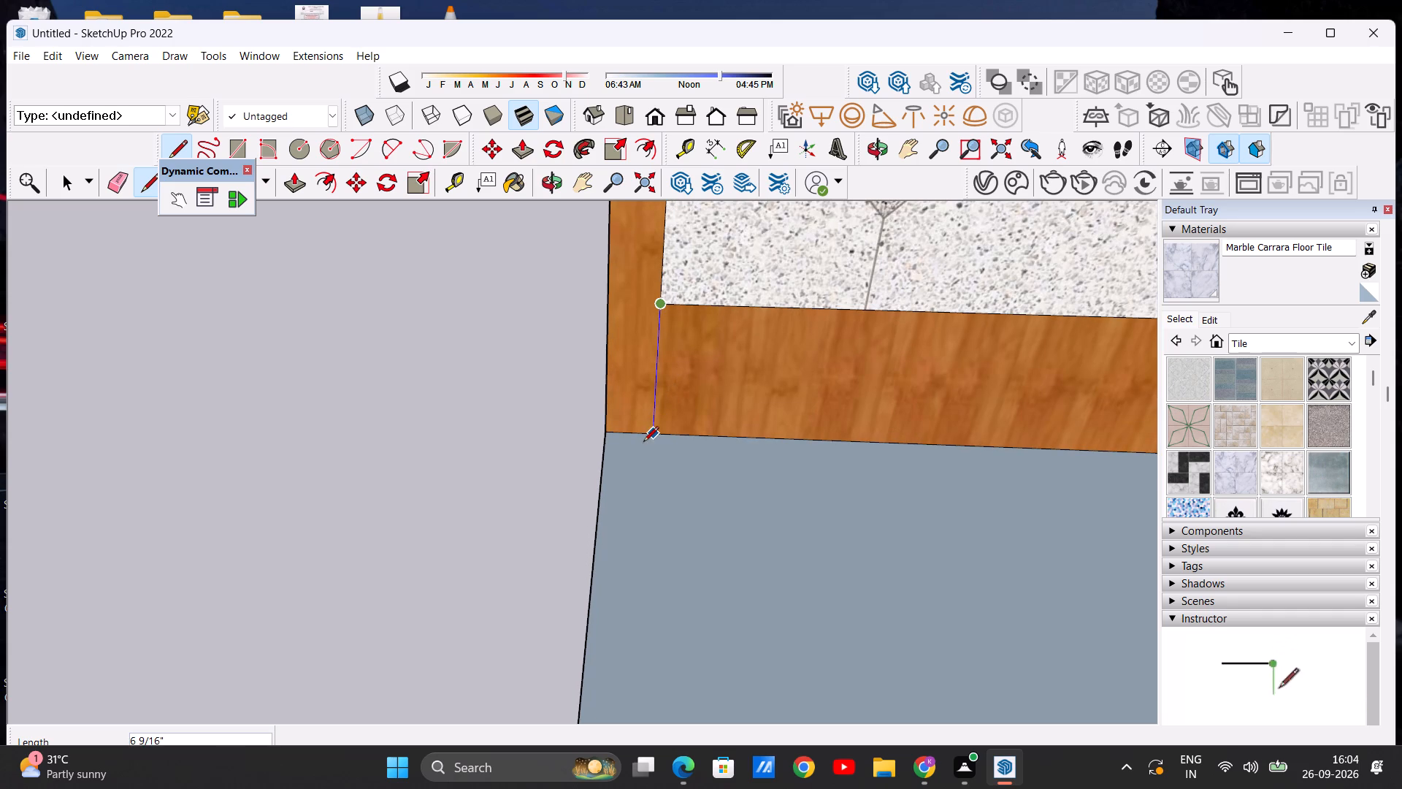
pyautogui.click(643, 443)
pyautogui.press('space')
# Push/Pull the sink-side wall's front end face forward about 3' 1 3/4" over the new floor rectangle.
pyautogui.scroll(-13, 627, 532)
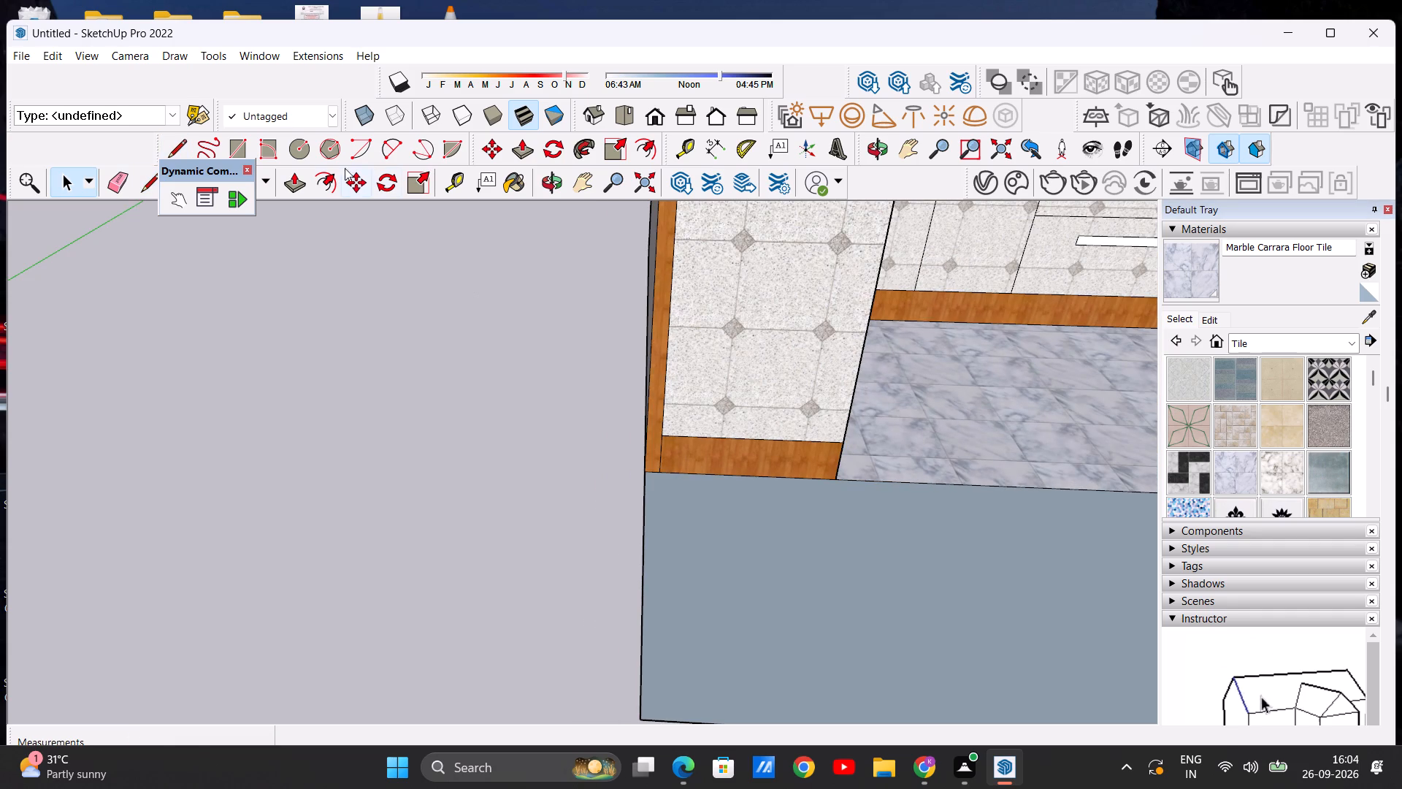
pyautogui.click(289, 172)
pyautogui.scroll(-6, 452, 426)
pyautogui.moveTo(529, 424); pyautogui.dragTo(655, 465, button='middle')
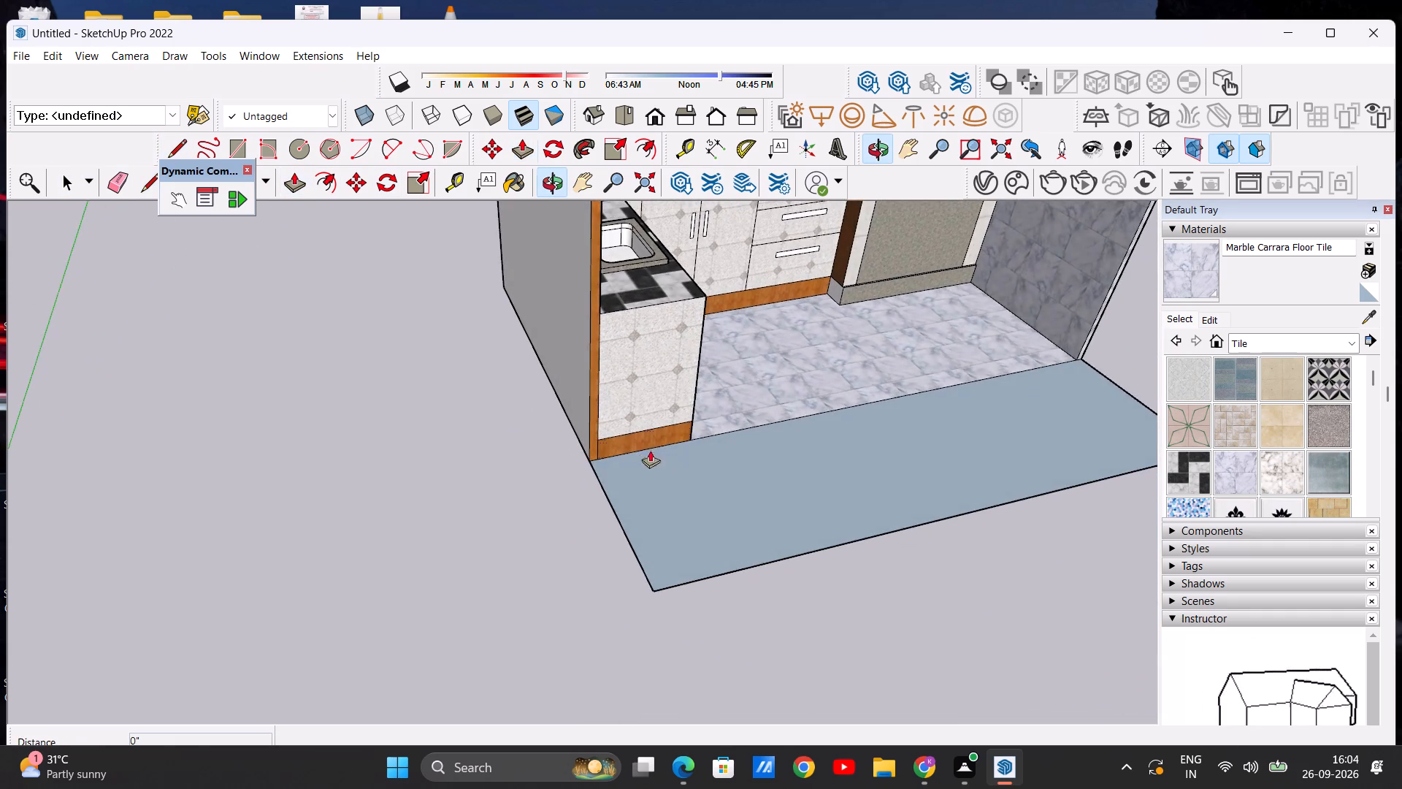
pyautogui.scroll(6, 621, 420)
pyautogui.click(572, 405)
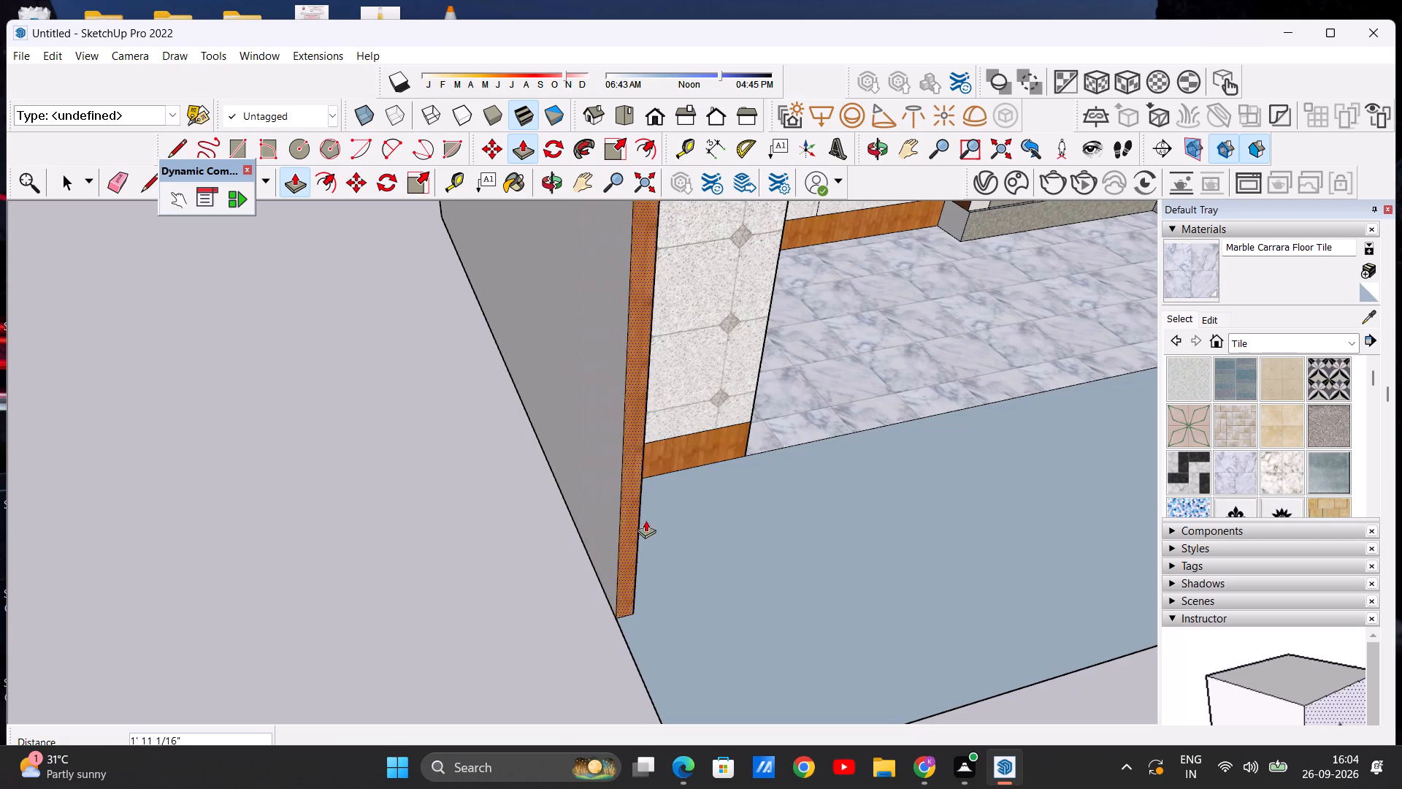
pyautogui.scroll(-8, 612, 465)
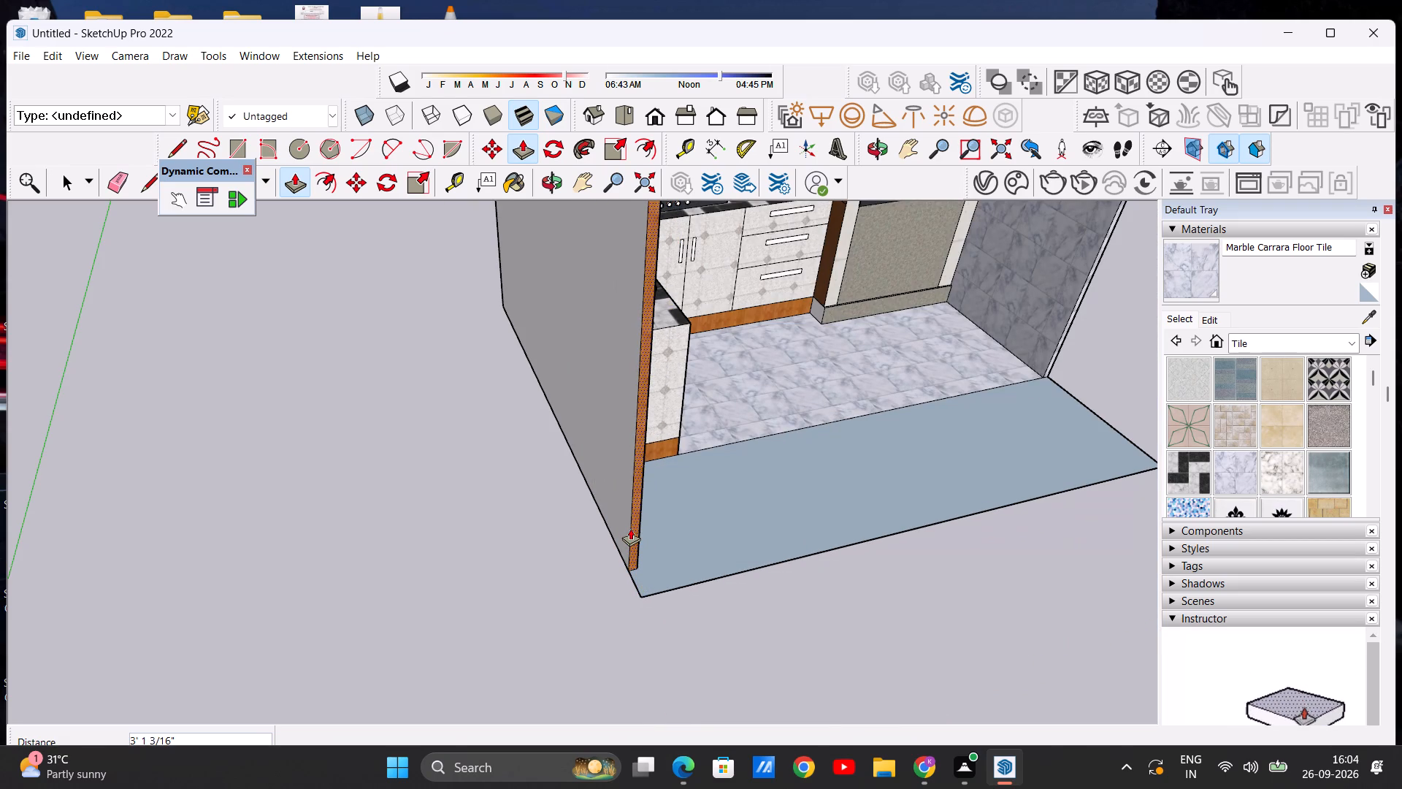
pyautogui.click(630, 530)
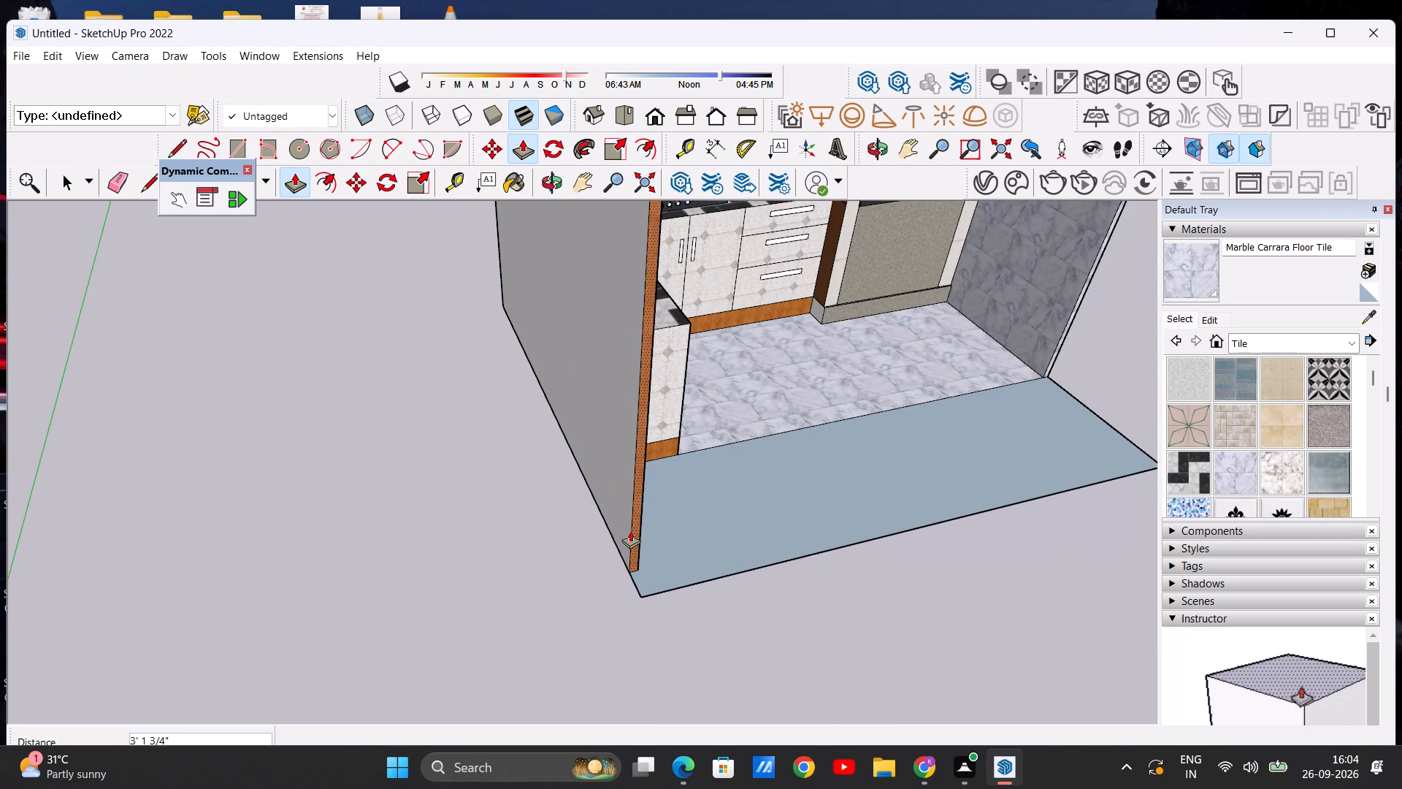
# Push/Pull the tall-unit side wall's front end face forward 3' 1 3/4", level with the extended sink-side wall.
pyautogui.scroll(-10, 557, 407)
pyautogui.moveTo(649, 441); pyautogui.dragTo(529, 405, button='middle')
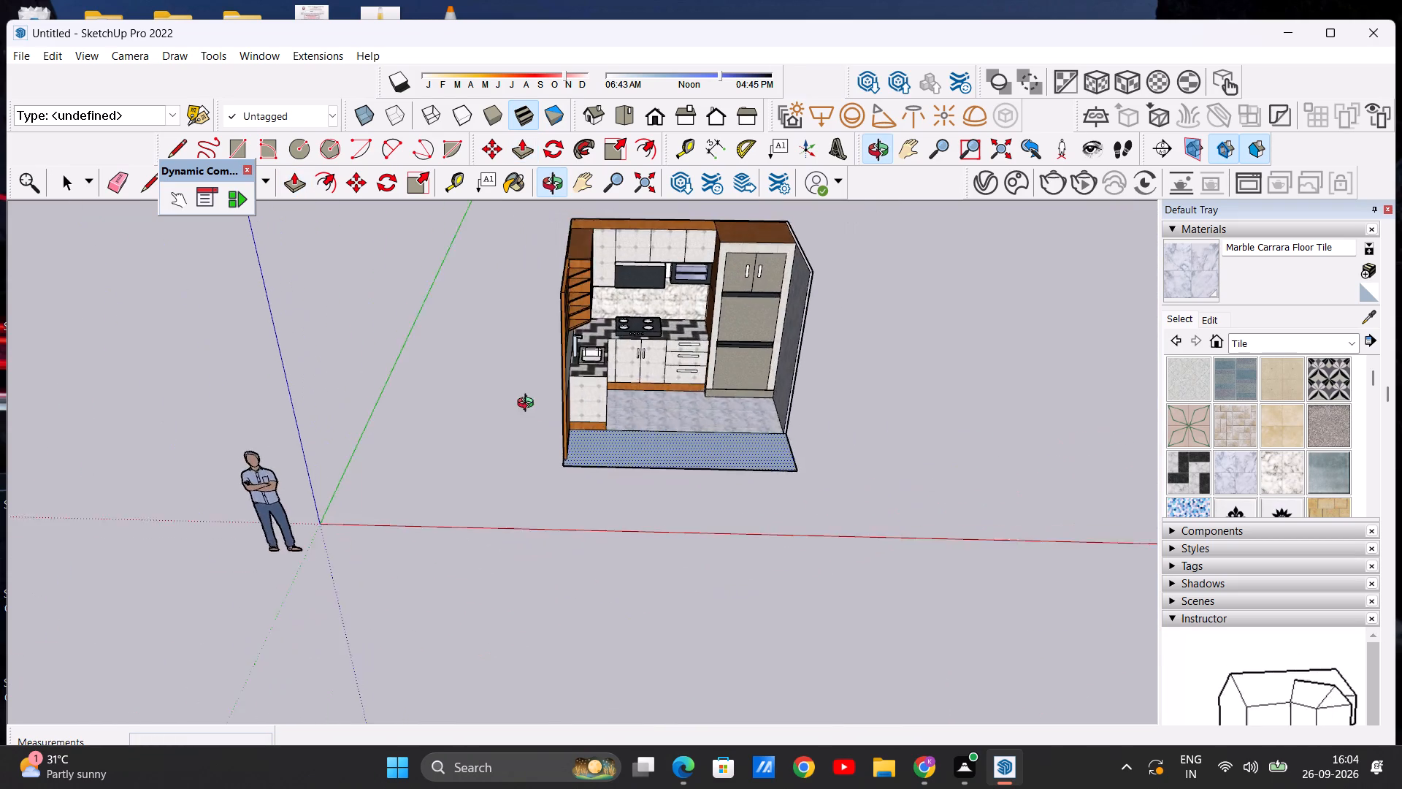
pyautogui.moveTo(529, 405); pyautogui.dragTo(440, 401, button='middle')
pyautogui.moveTo(526, 424); pyautogui.dragTo(346, 405, button='middle')
pyautogui.scroll(-1, 451, 414)
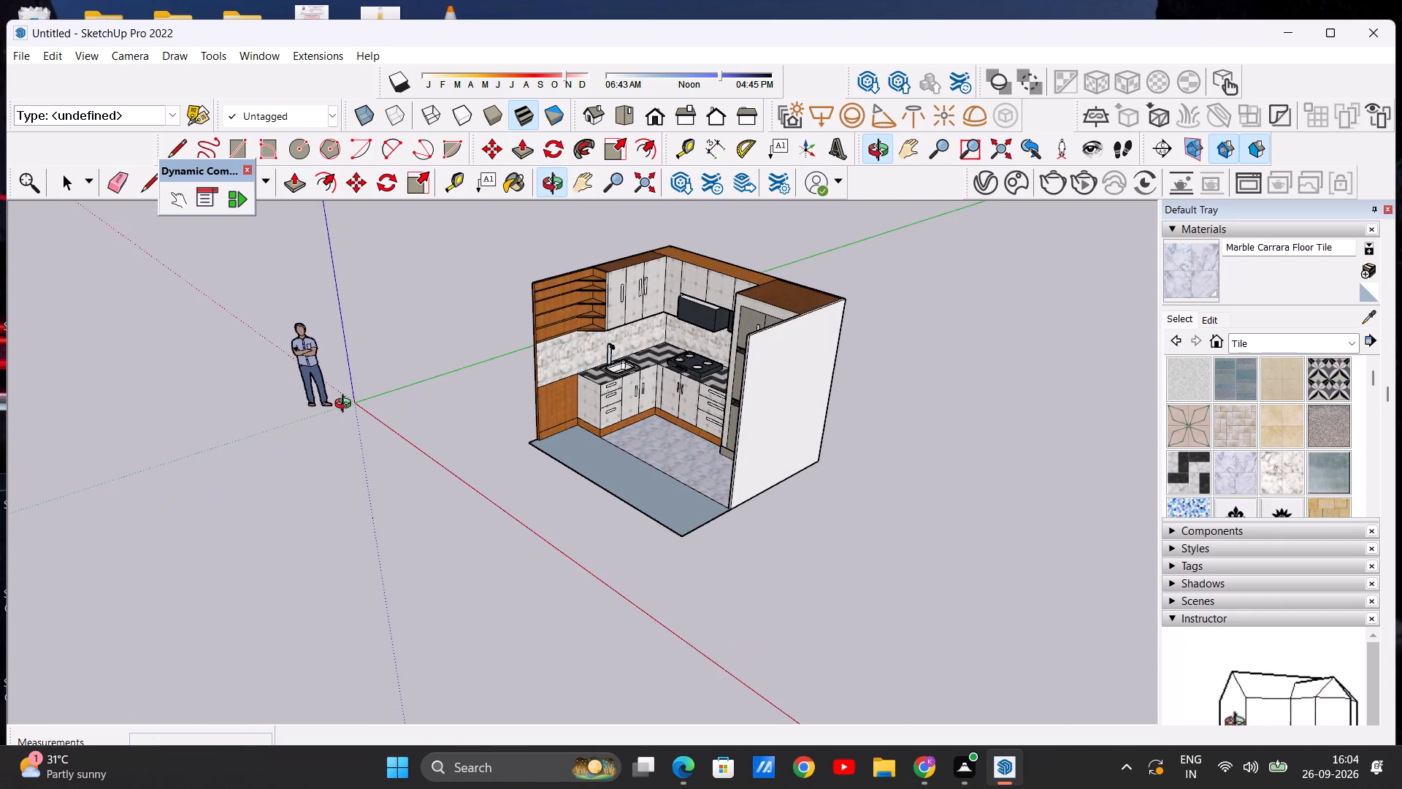
pyautogui.moveTo(346, 405); pyautogui.dragTo(567, 397, button='middle')
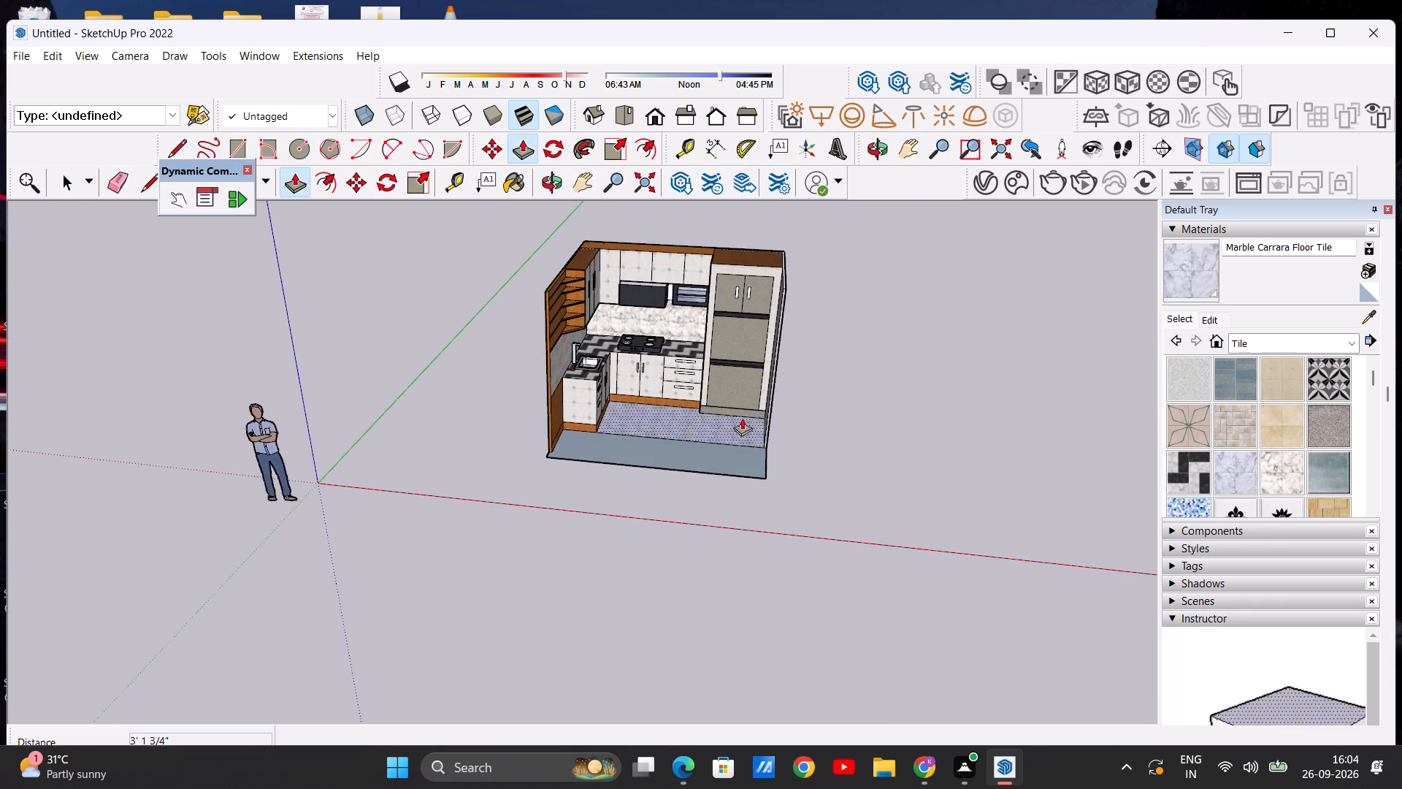
pyautogui.scroll(12, 788, 418)
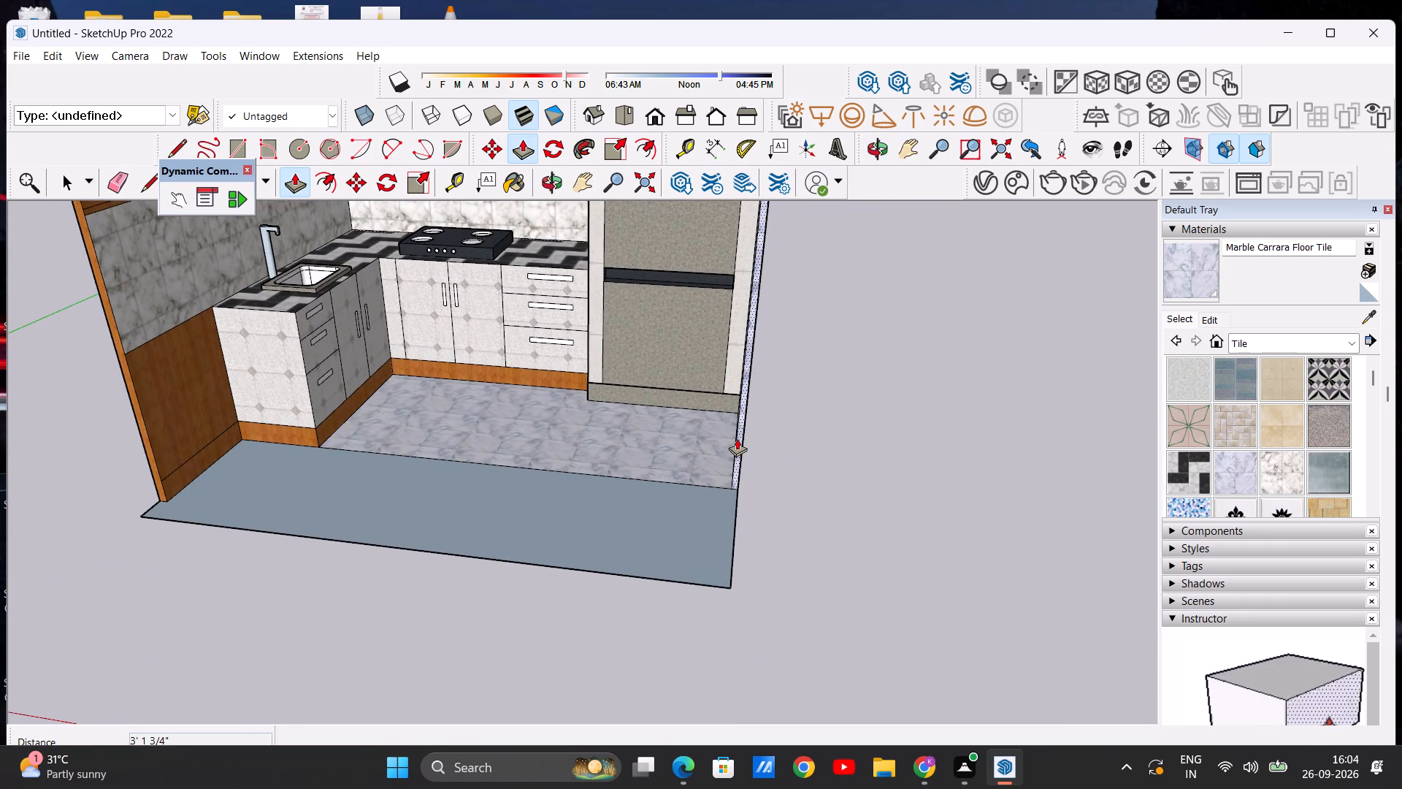
pyautogui.click(737, 438)
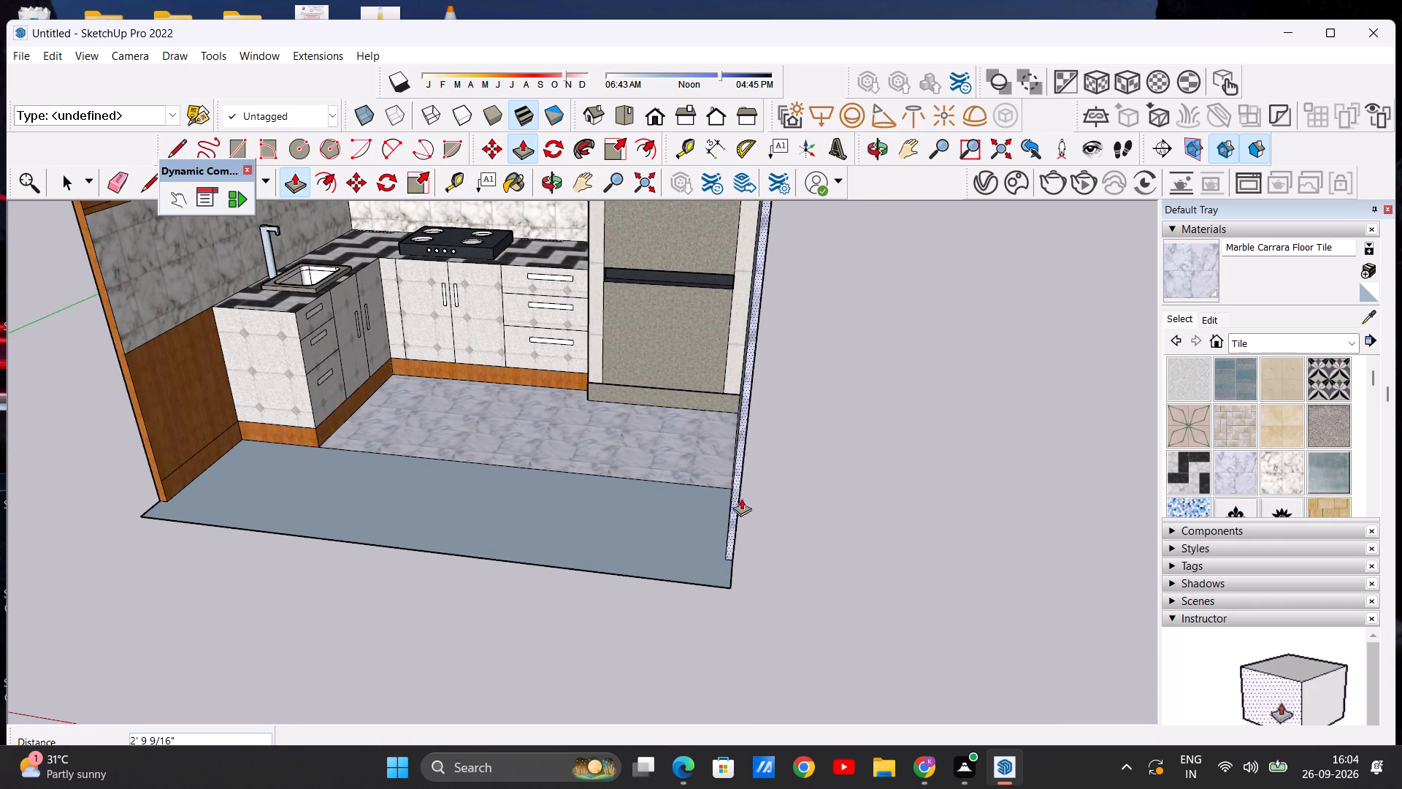
pyautogui.scroll(-8, 744, 491)
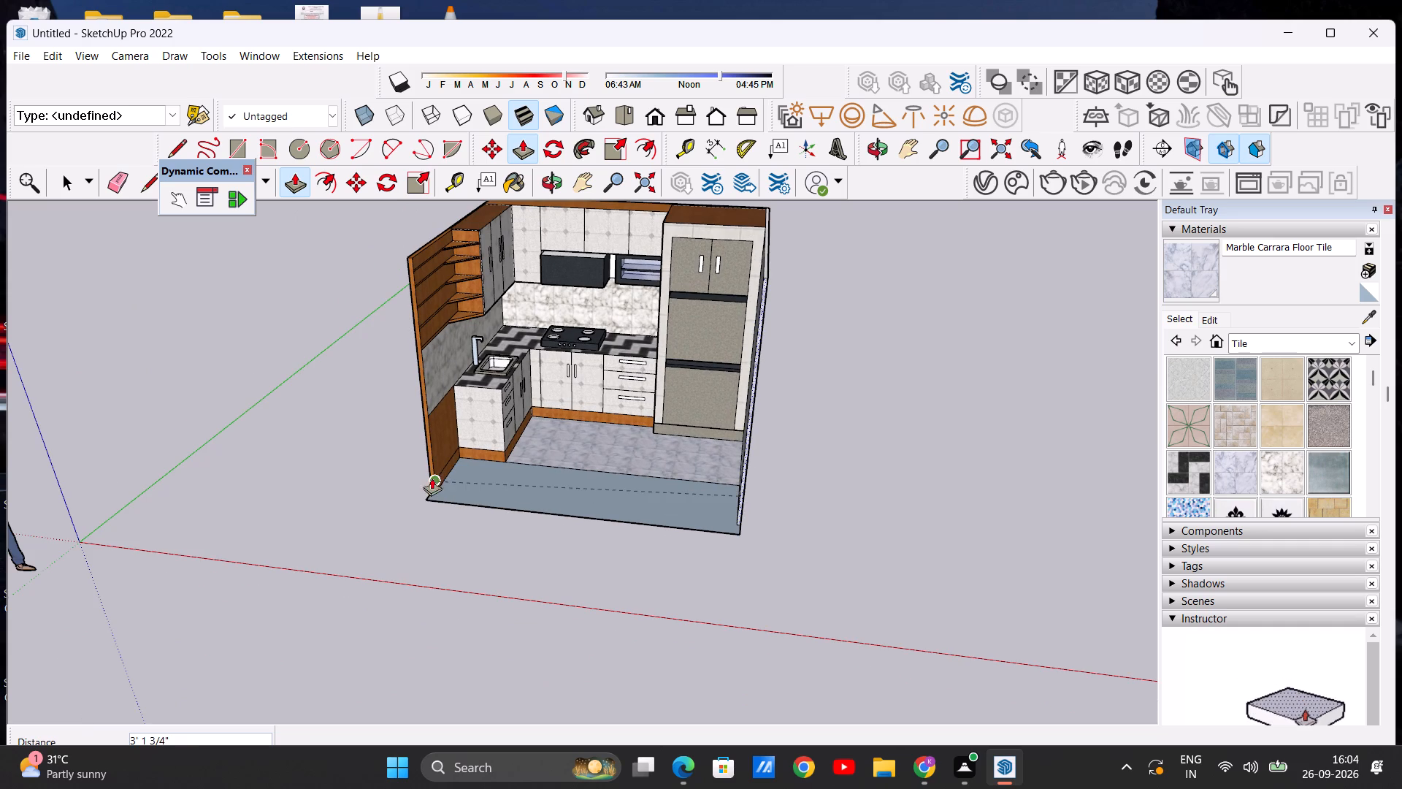
pyautogui.click(440, 489)
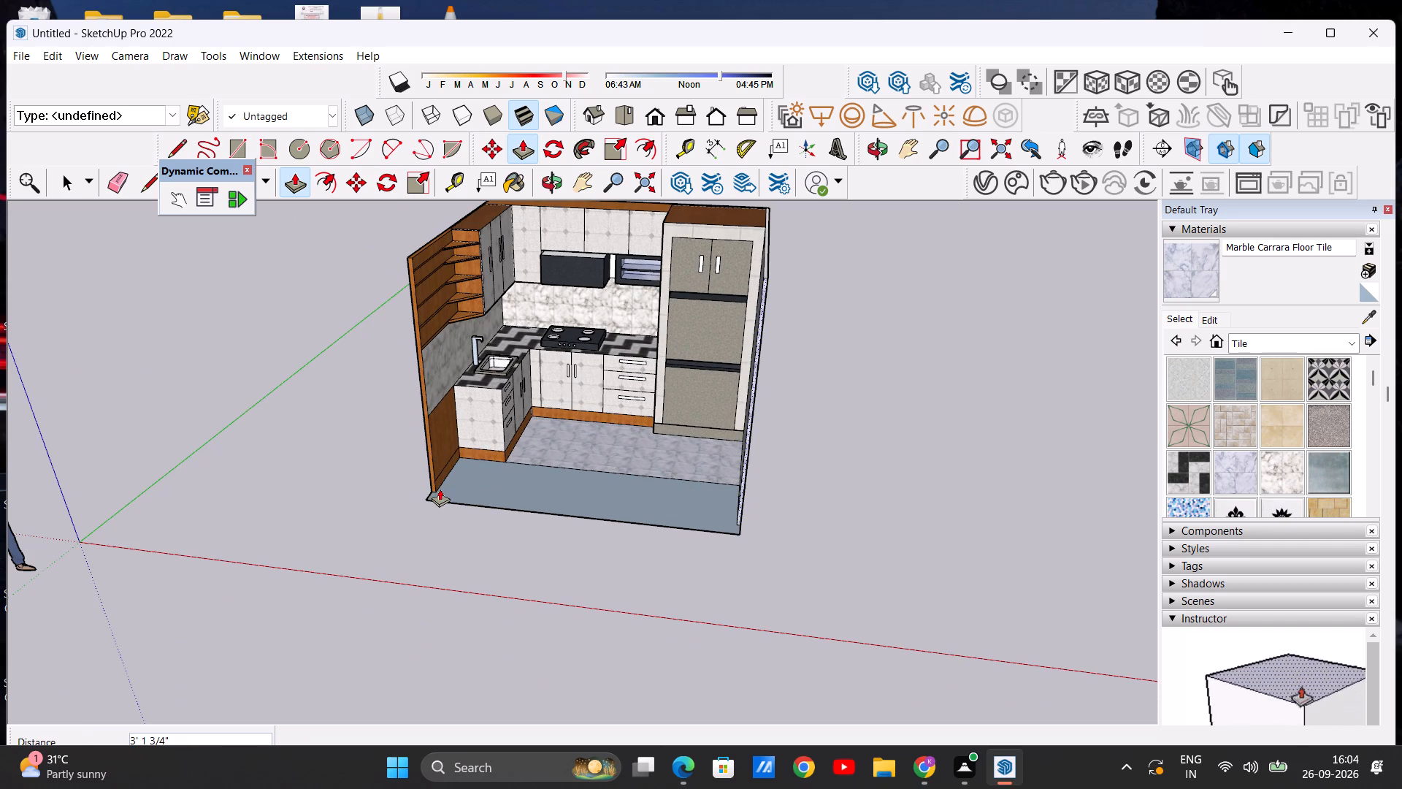
pyautogui.press('space')
# Draw a line about 12' 10 7/16" across the floor extension from the sink-side wall's inner front corner to the opposite wall's outer front corner.
pyautogui.scroll(-6, 524, 445)
pyautogui.moveTo(540, 462); pyautogui.dragTo(567, 631, button='middle')
pyautogui.scroll(4, 553, 504)
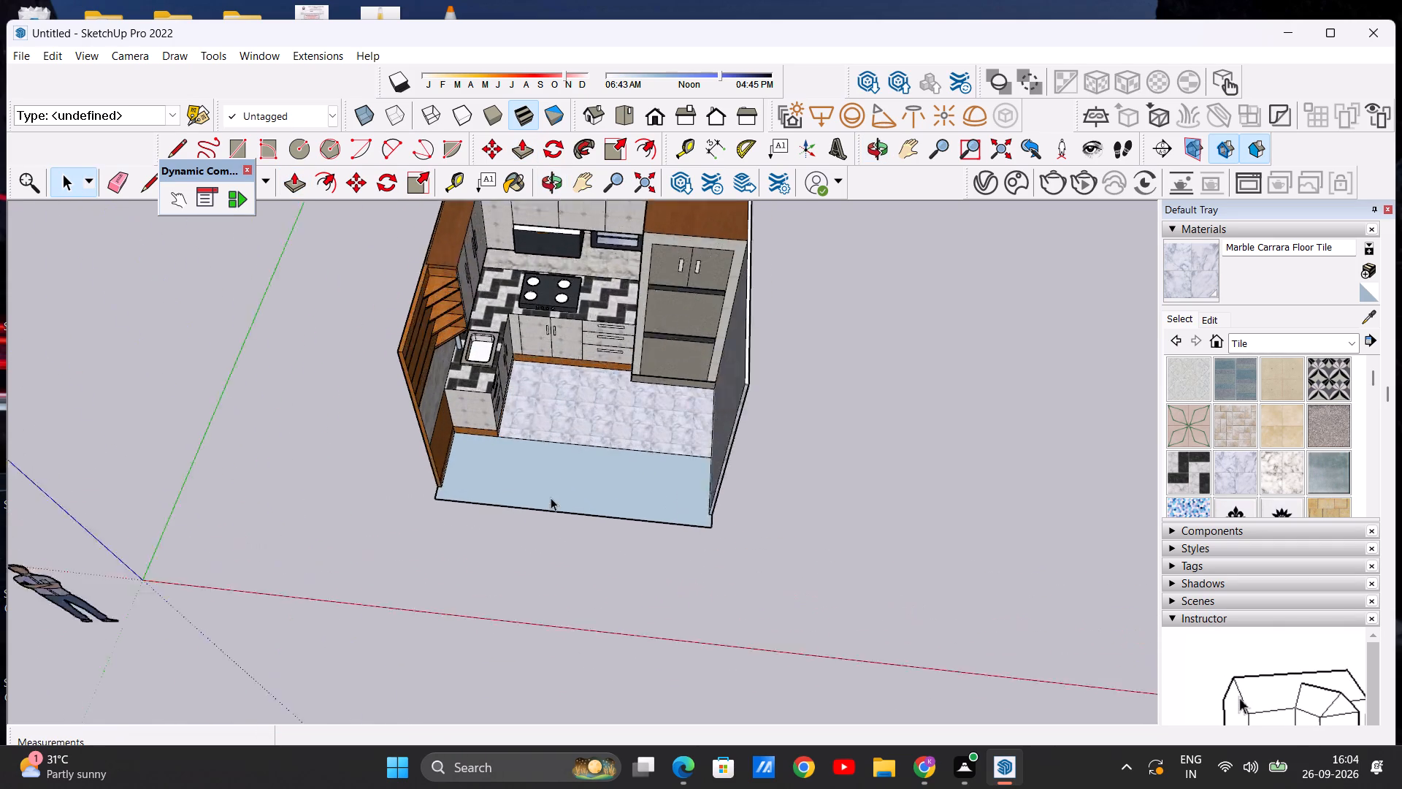
pyautogui.scroll(4, 551, 498)
pyautogui.click(171, 140)
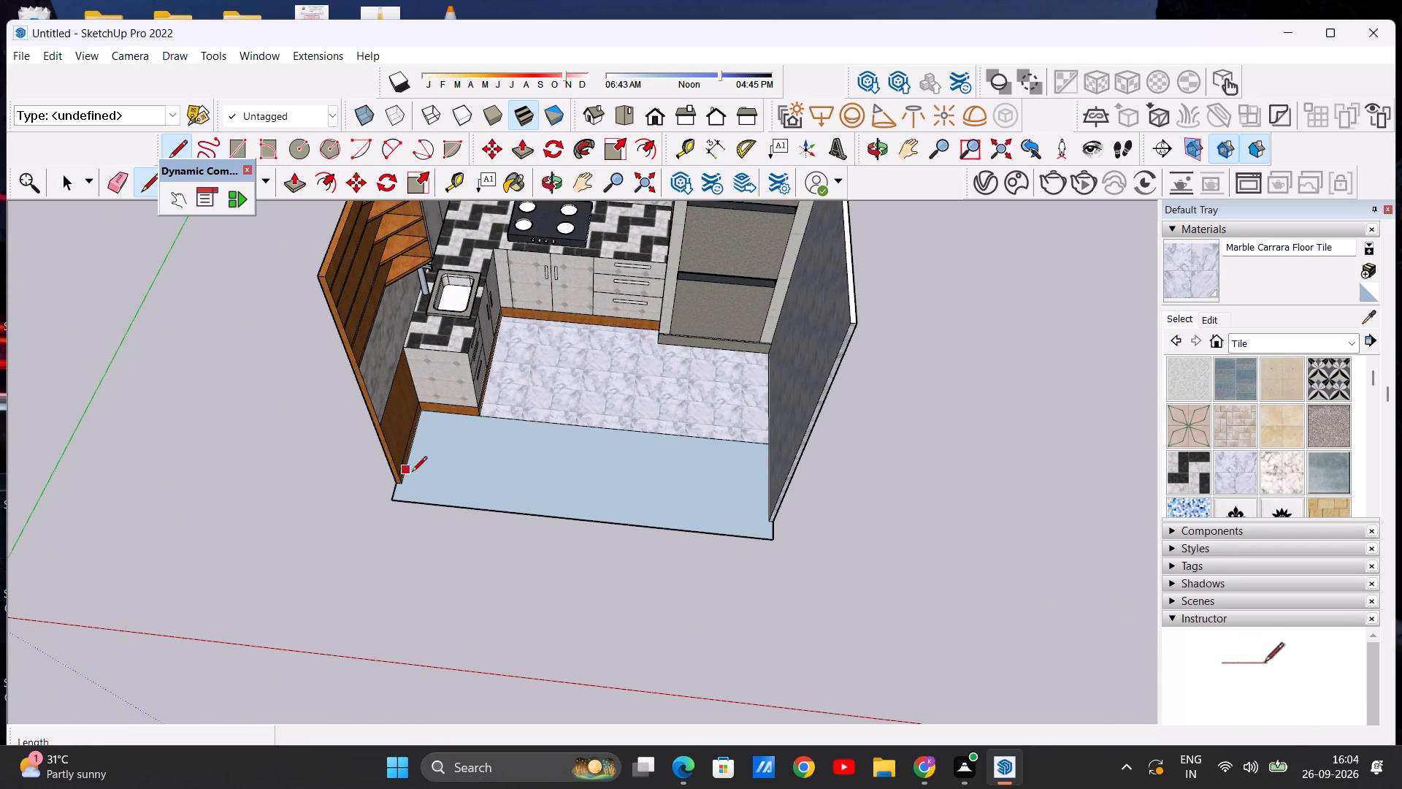
pyautogui.scroll(10, 412, 473)
pyautogui.click(382, 501)
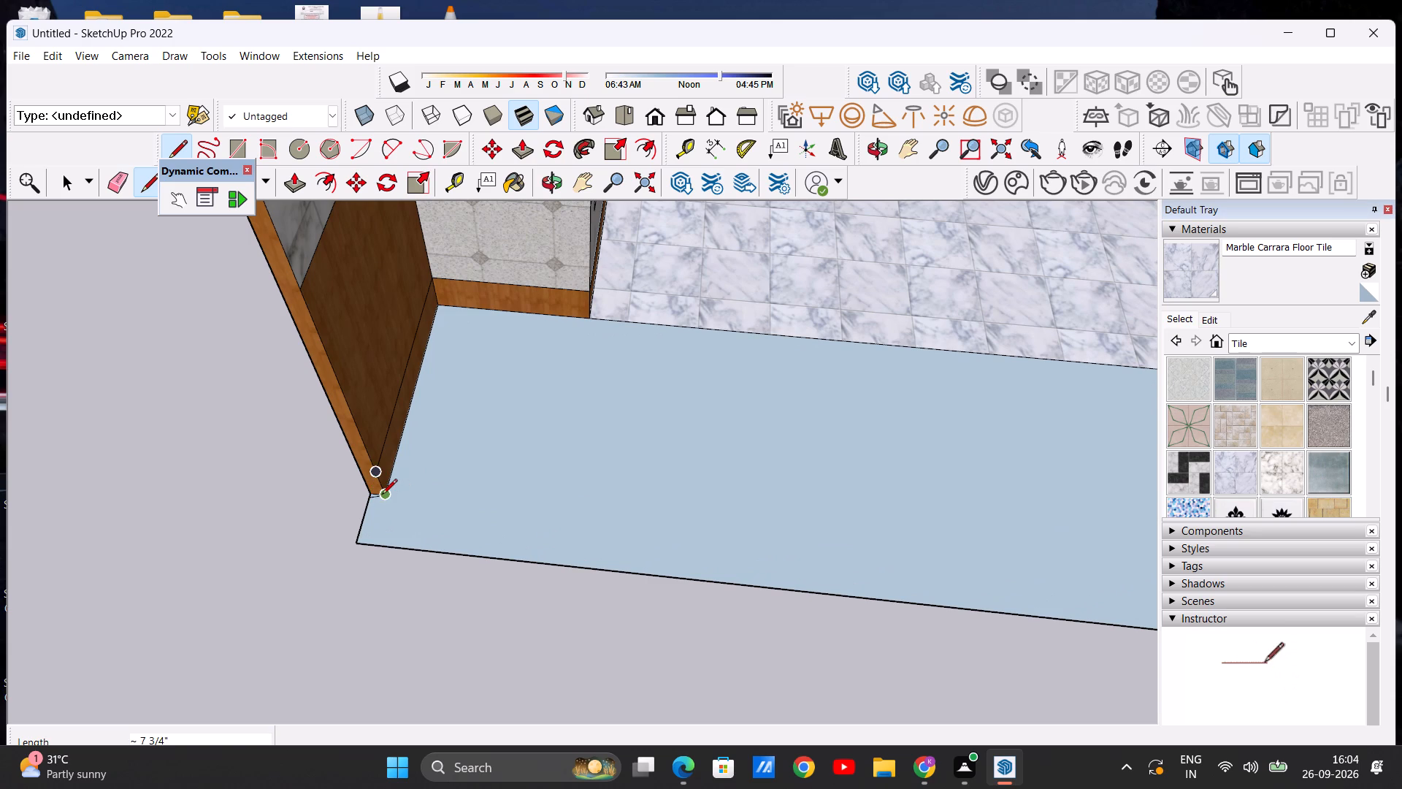
pyautogui.press('space')
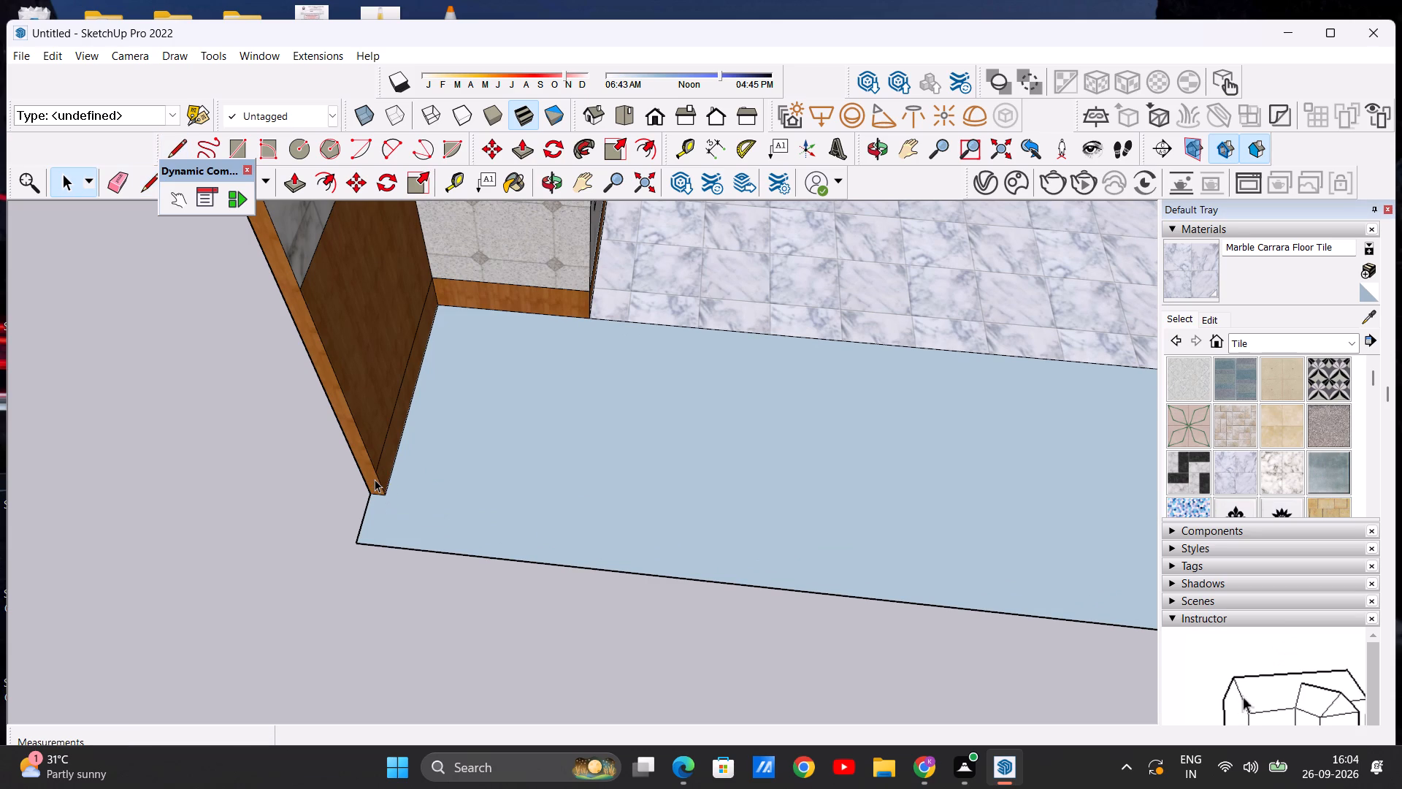
pyautogui.press('l')
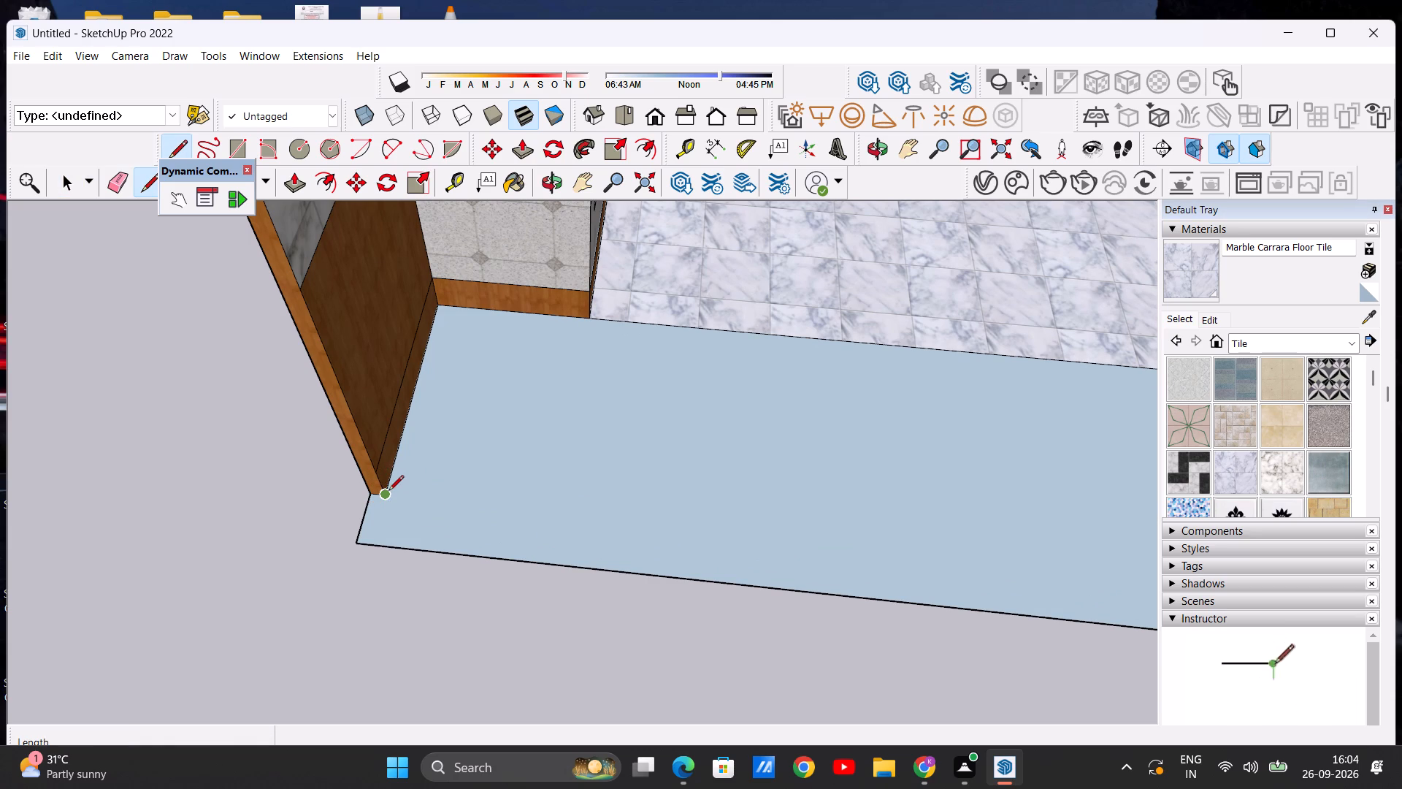
pyautogui.click(388, 492)
pyautogui.scroll(-8, 455, 506)
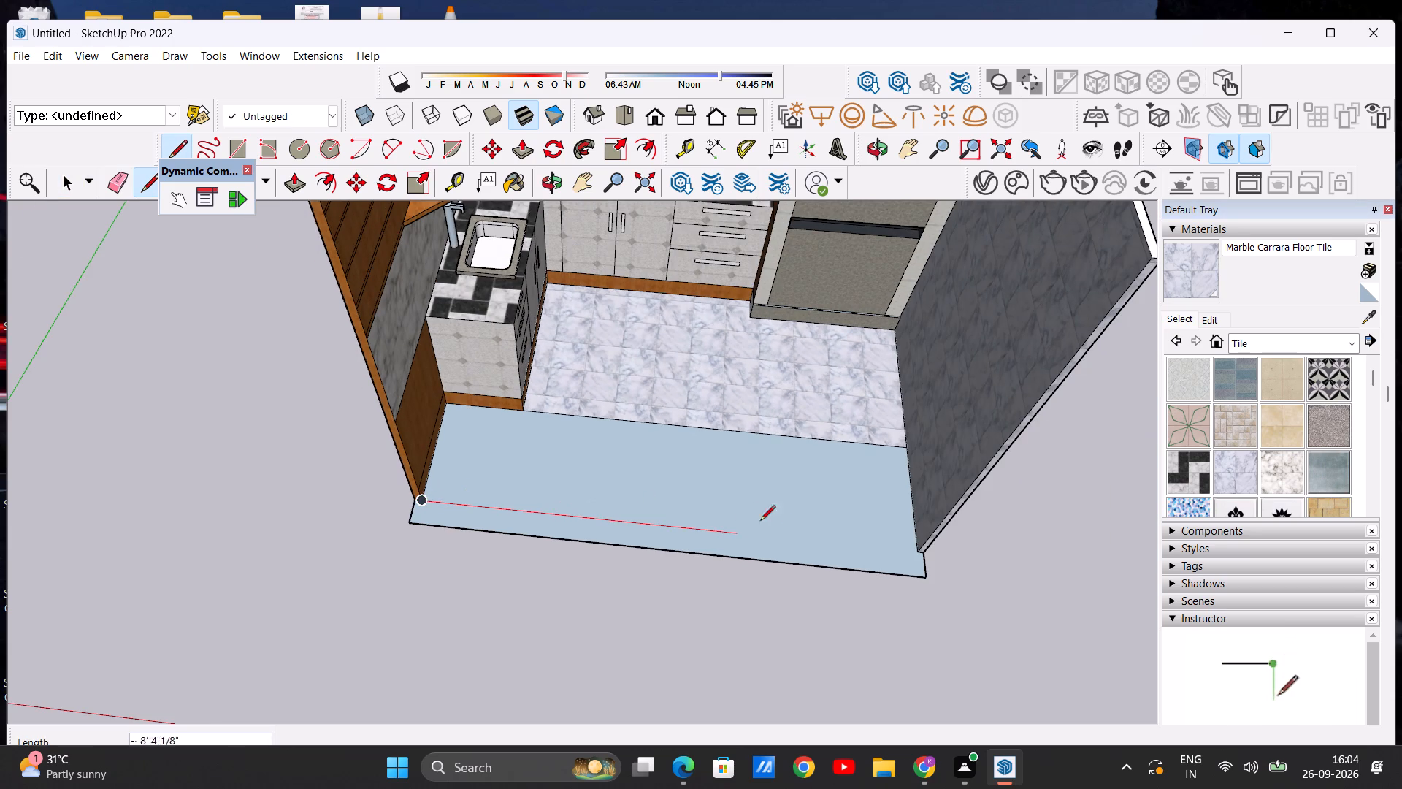
pyautogui.scroll(15, 938, 547)
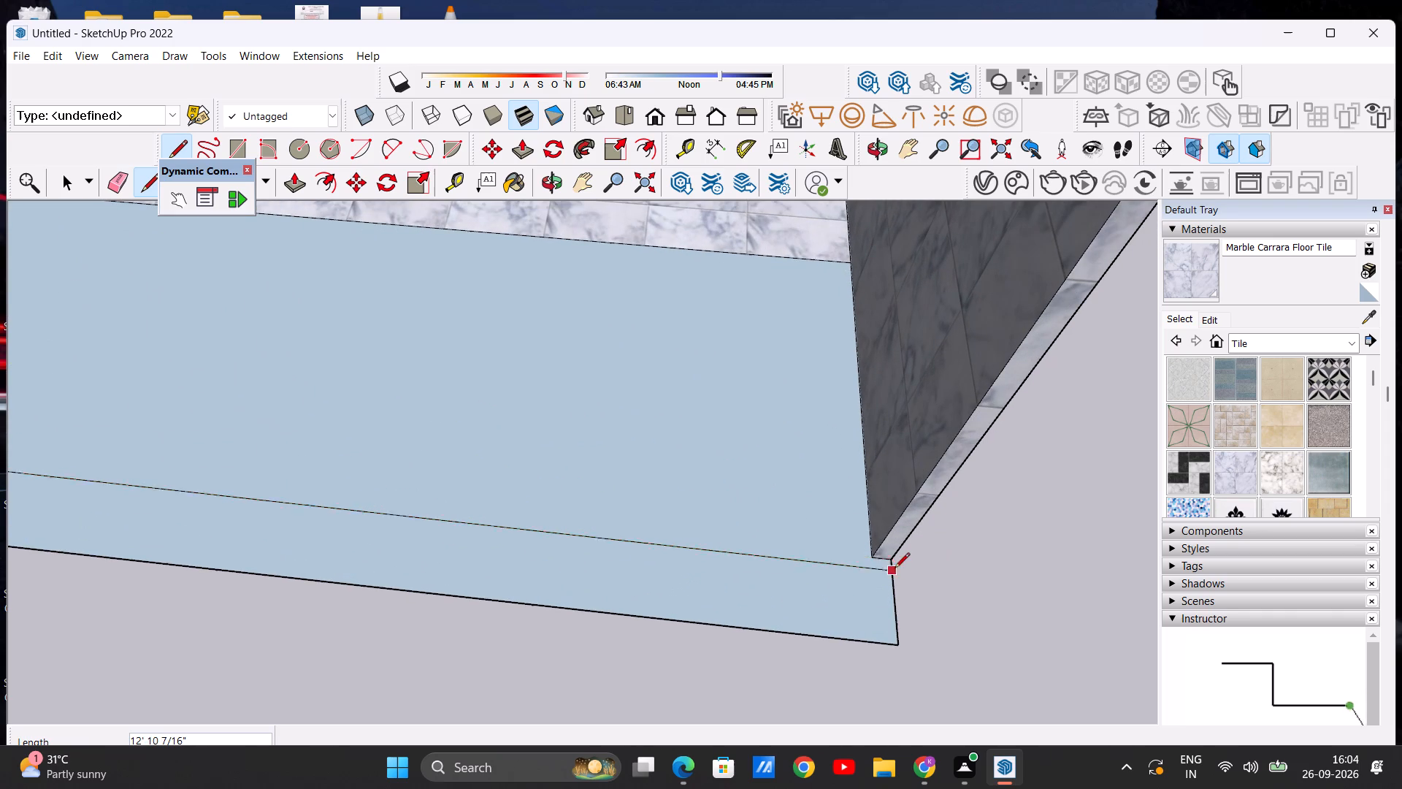
pyautogui.click(892, 565)
pyautogui.press('space')
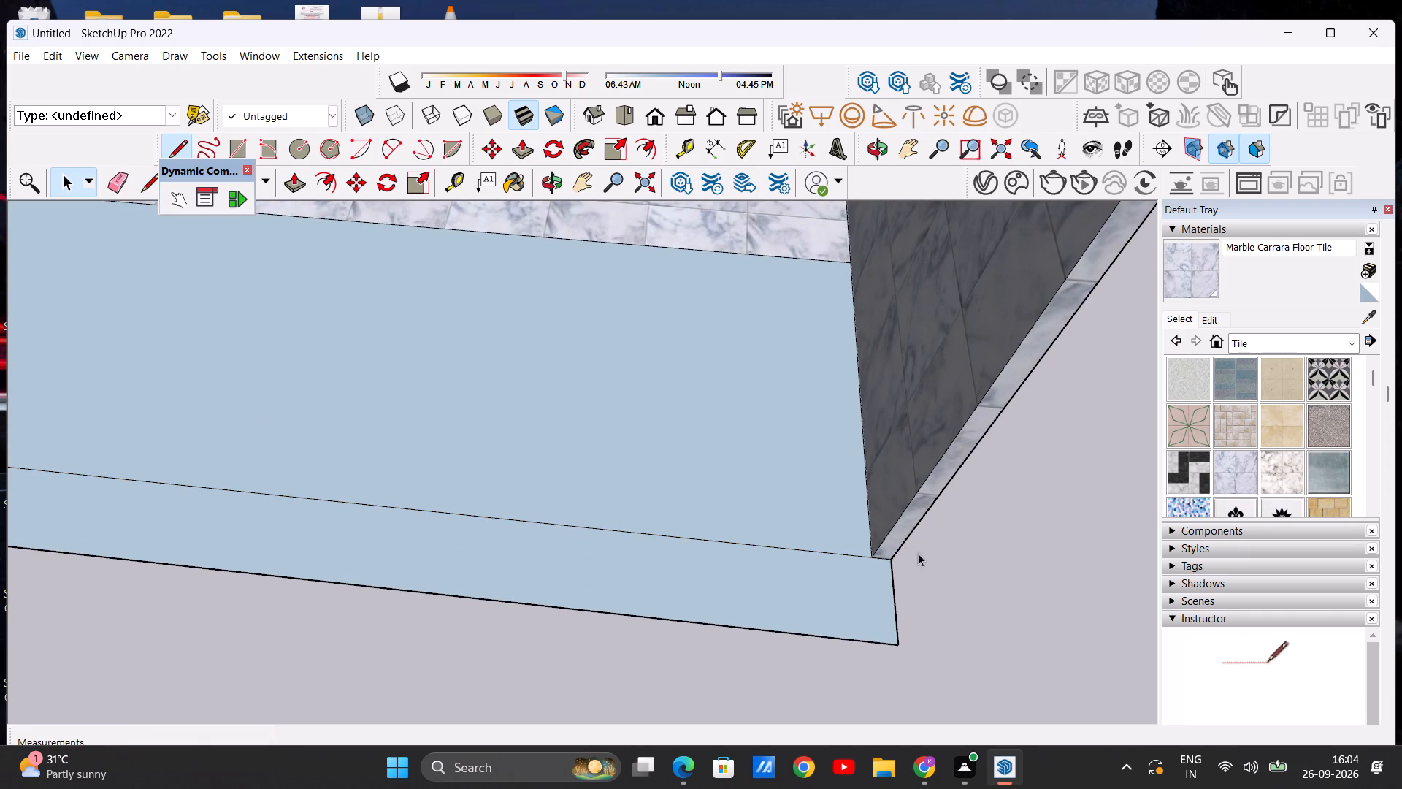
# Erase the outer edges of the floor strip projecting beyond the front line, so the floor ends flush with both side walls.
pyautogui.scroll(-16, 930, 511)
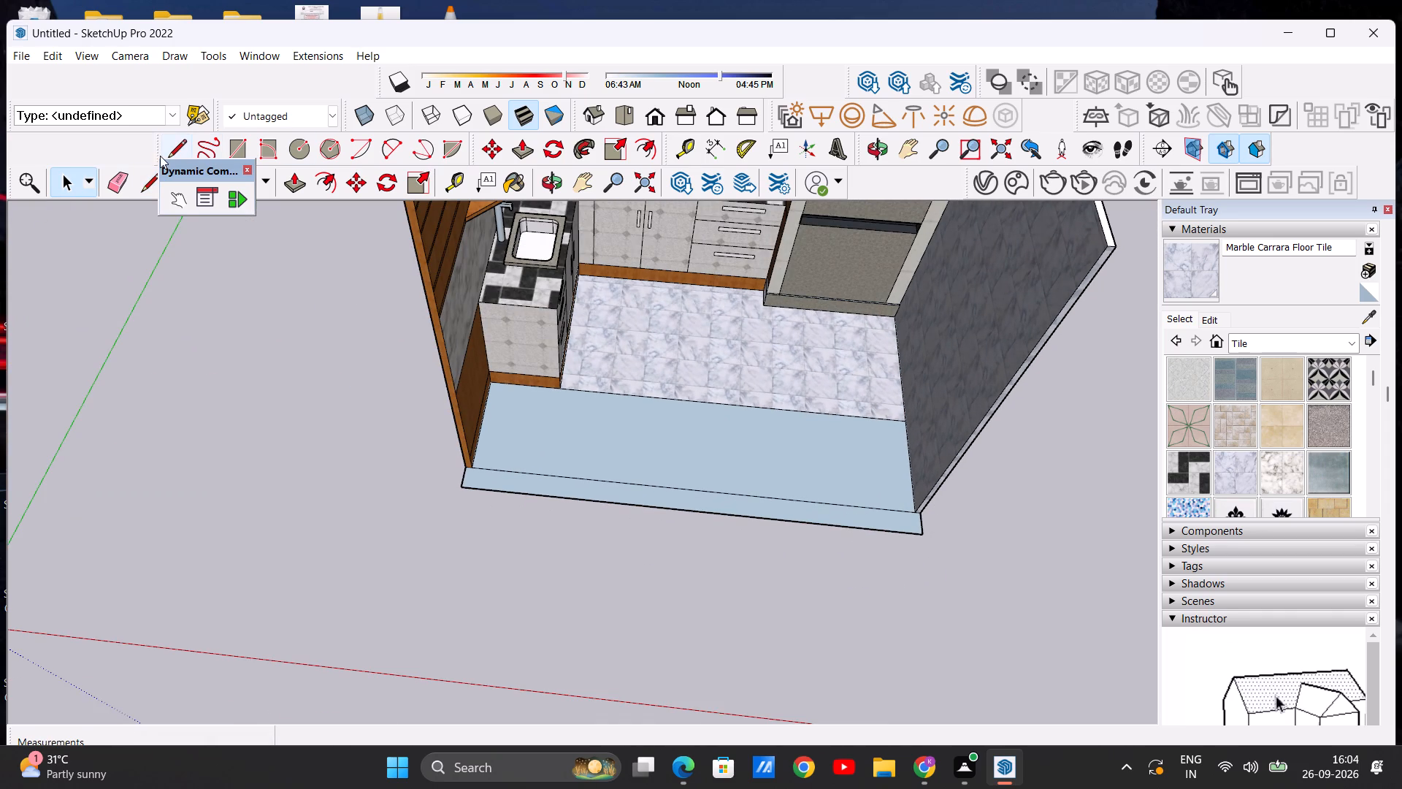
pyautogui.click(107, 179)
pyautogui.scroll(5, 516, 573)
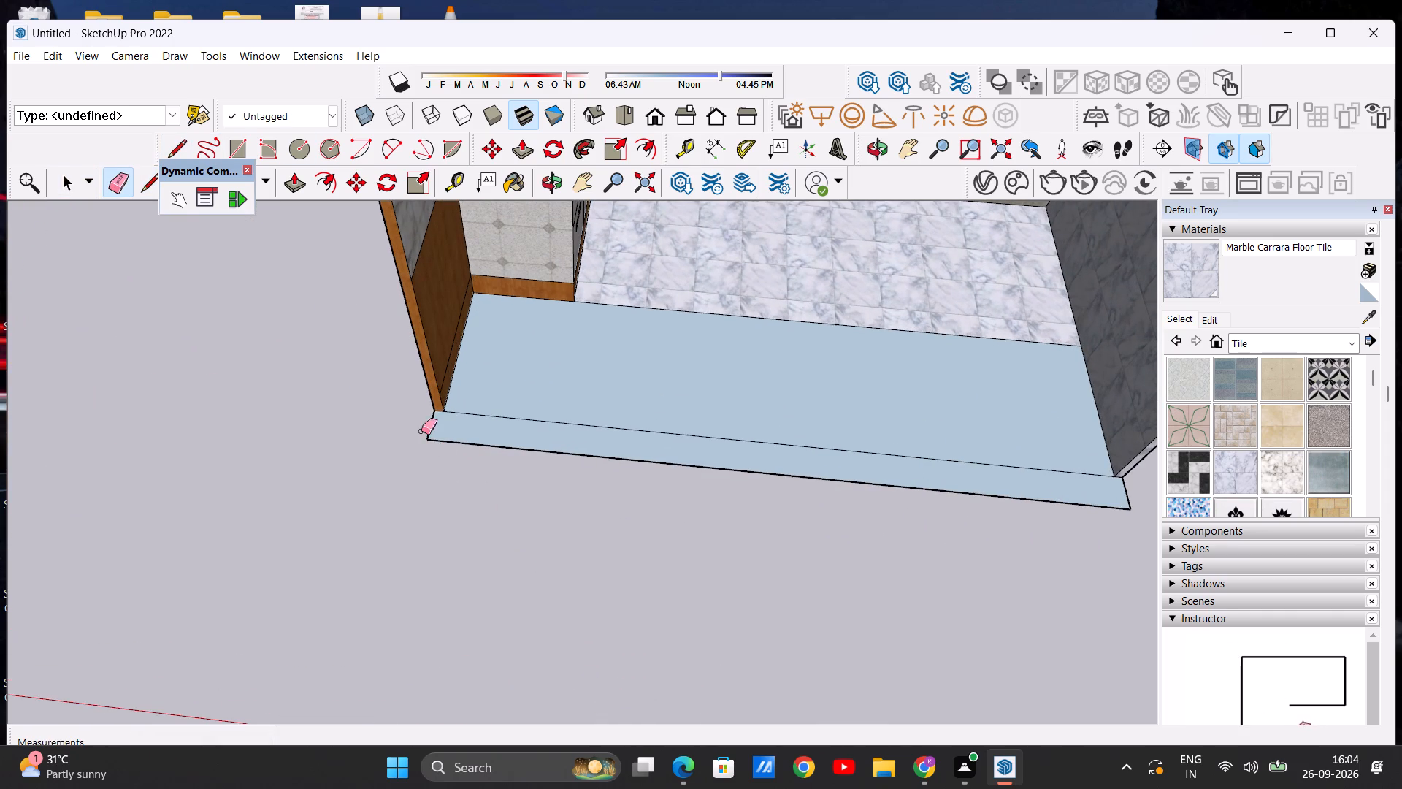
pyautogui.moveTo(420, 426); pyautogui.dragTo(479, 446)
pyautogui.scroll(-5, 436, 520)
pyautogui.scroll(9, 865, 483)
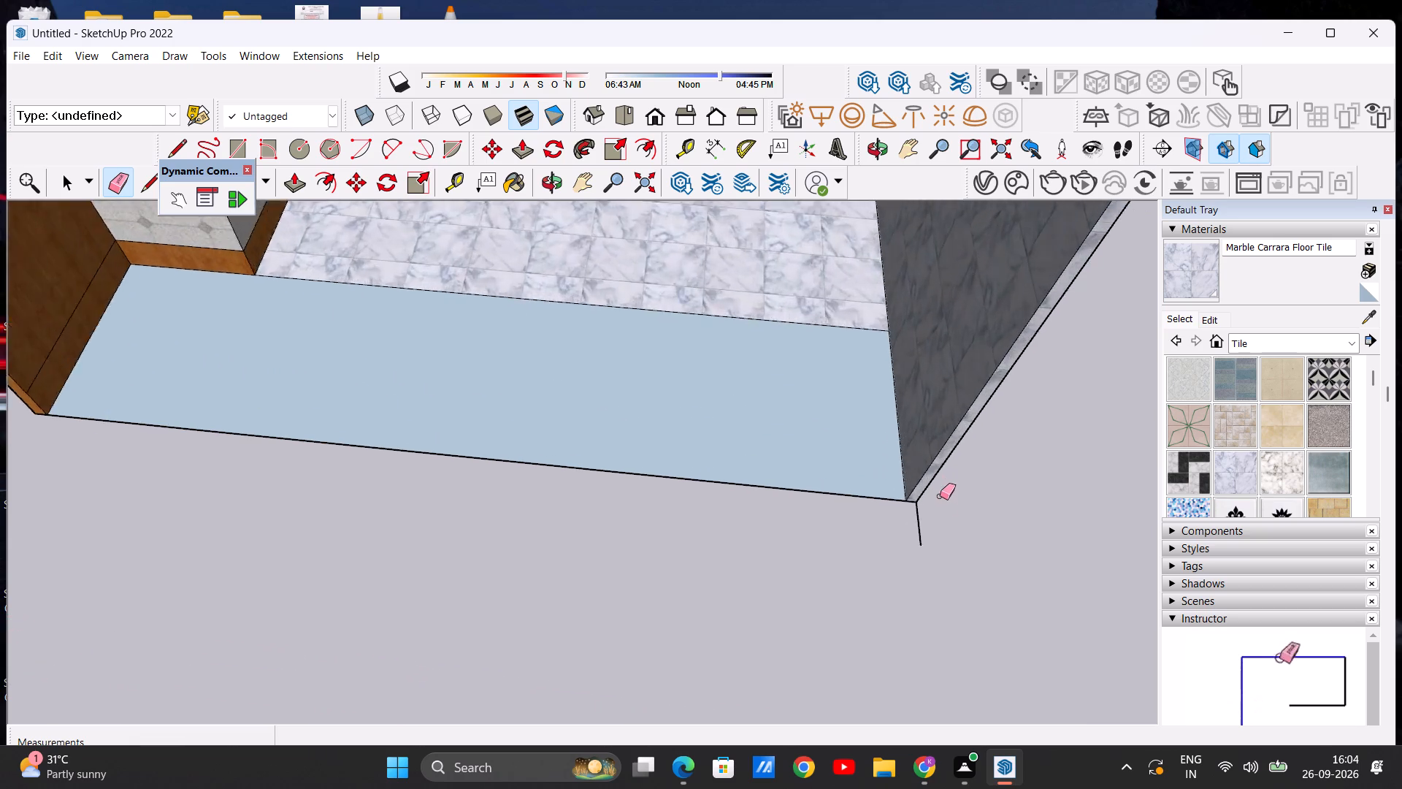
pyautogui.scroll(3, 940, 496)
pyautogui.moveTo(889, 548); pyautogui.dragTo(933, 537)
pyautogui.scroll(-16, 936, 537)
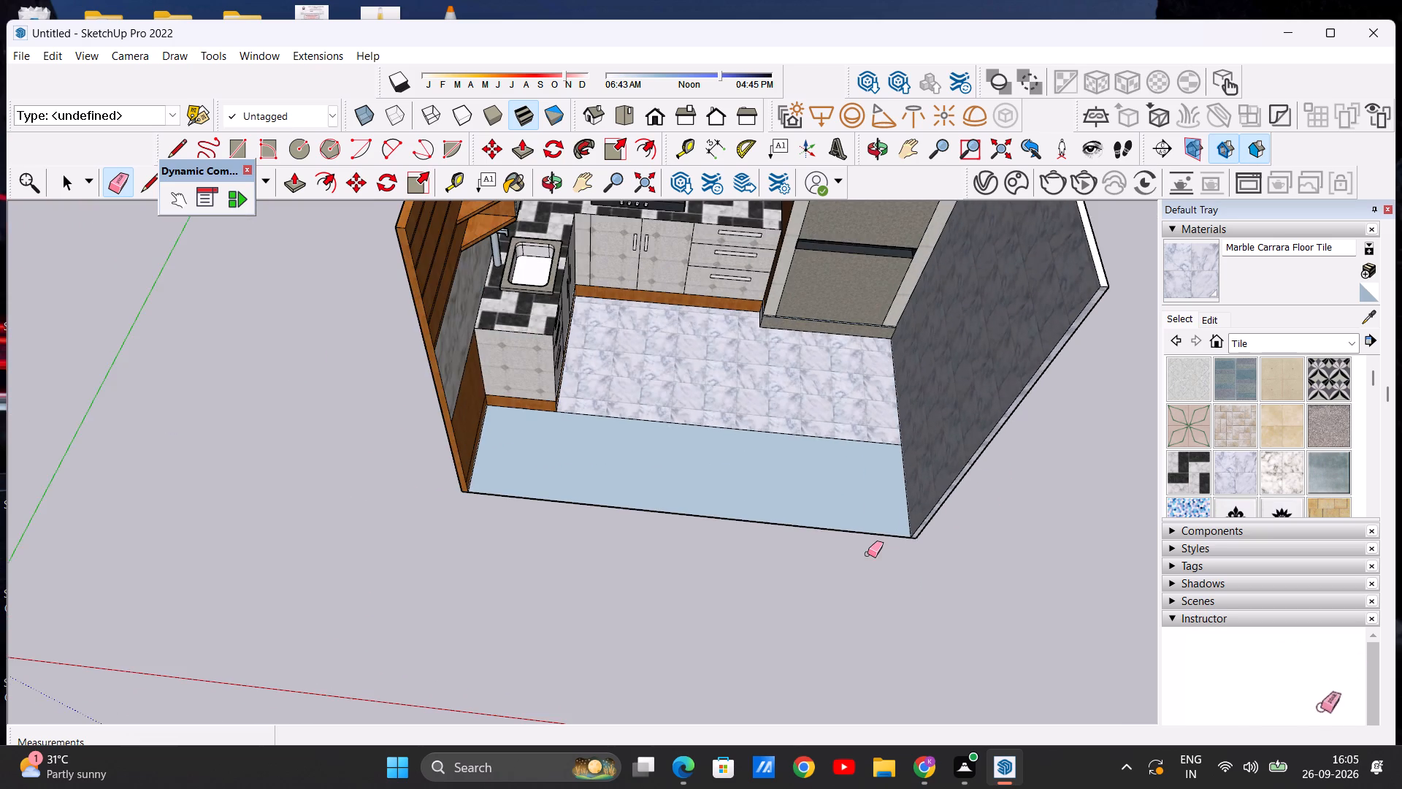
pyautogui.press('space')
# Paint the blank floor extension with the Marble Carrara Floor Tile material.
pyautogui.scroll(-7, 516, 476)
pyautogui.moveTo(586, 554); pyautogui.dragTo(611, 443, button='middle')
pyautogui.scroll(6, 604, 465)
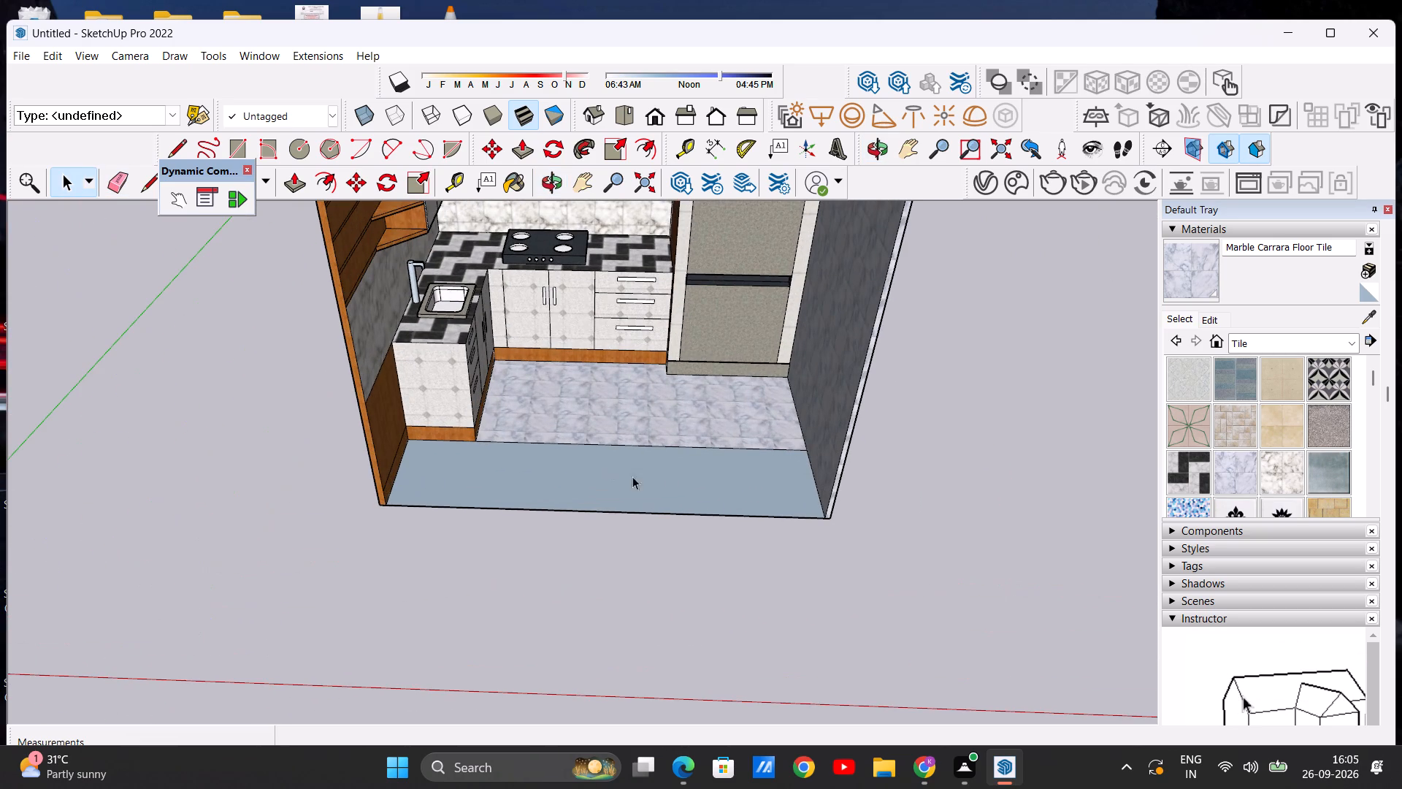
pyautogui.click(1242, 460)
pyautogui.click(650, 499)
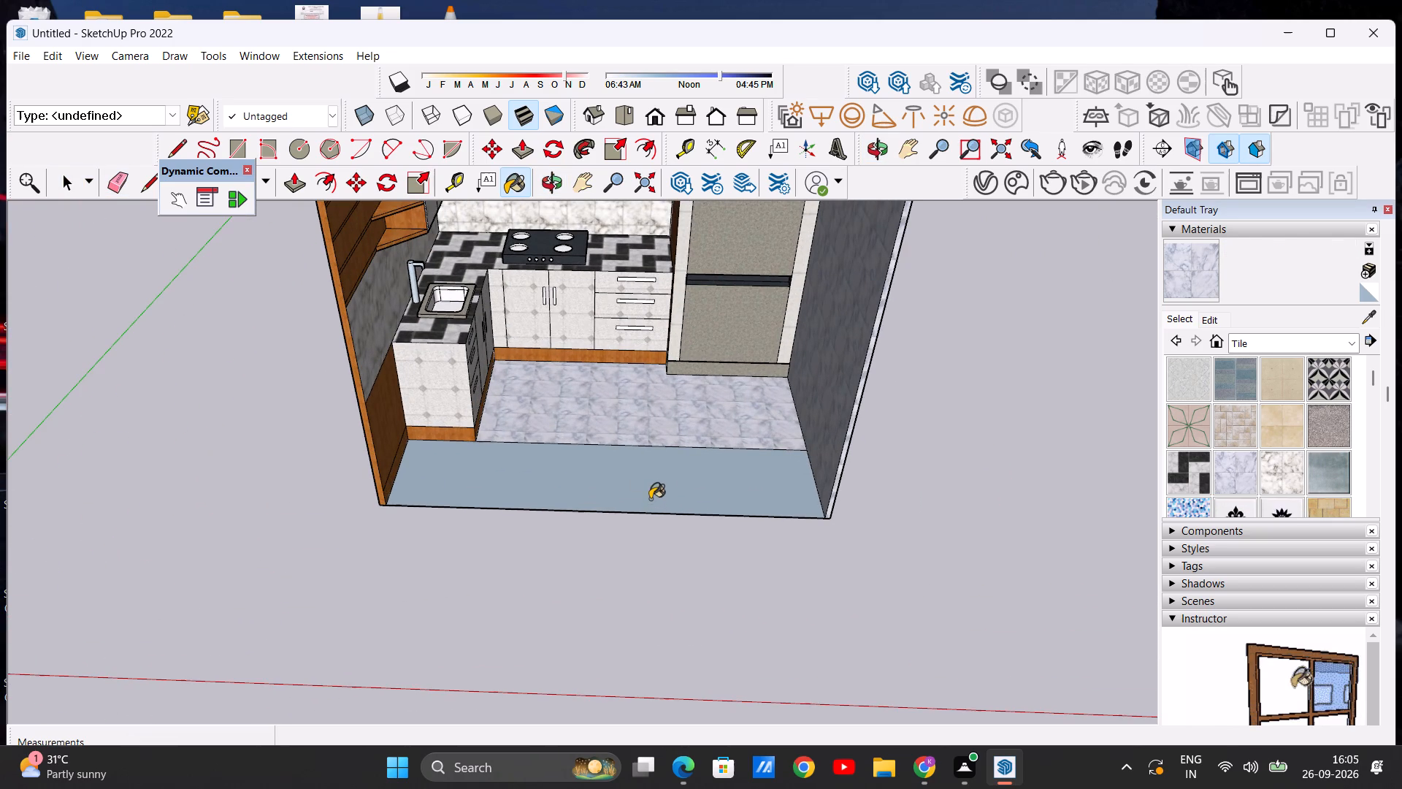
pyautogui.scroll(7, 640, 454)
pyautogui.press('space')
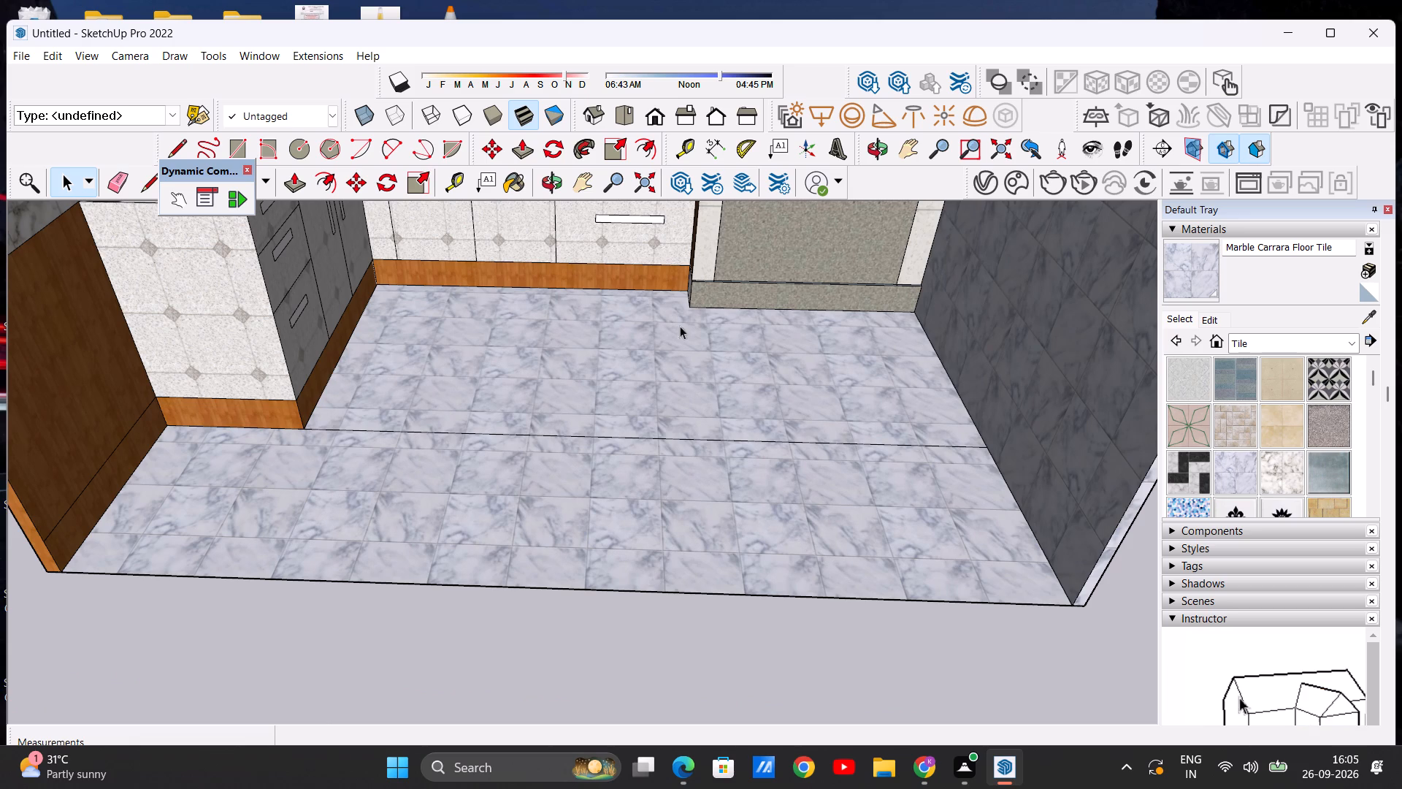
# Erase the seam line between the original tiled floor and the front floor extension.
pyautogui.click(112, 172)
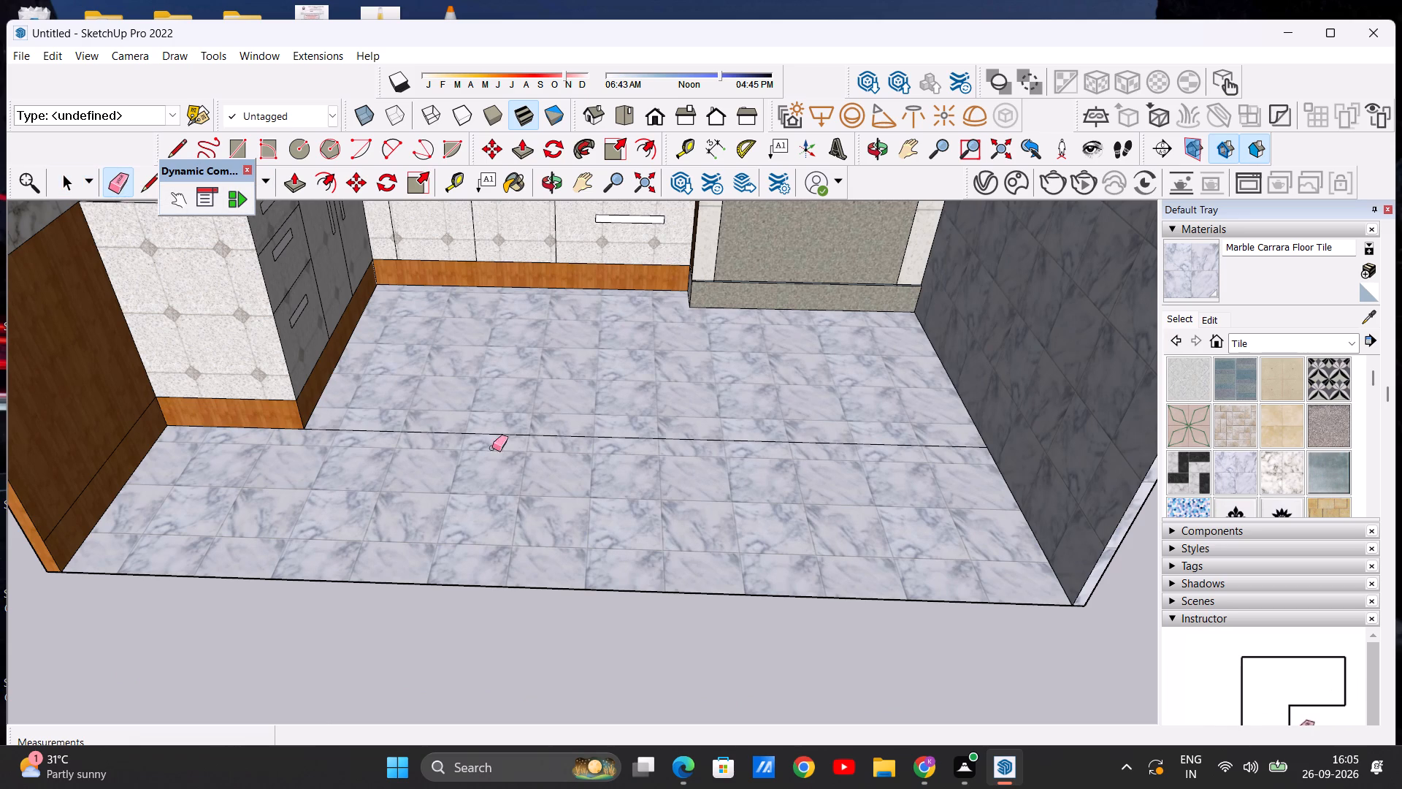
pyautogui.moveTo(562, 424); pyautogui.dragTo(569, 446)
pyautogui.scroll(-12, 651, 445)
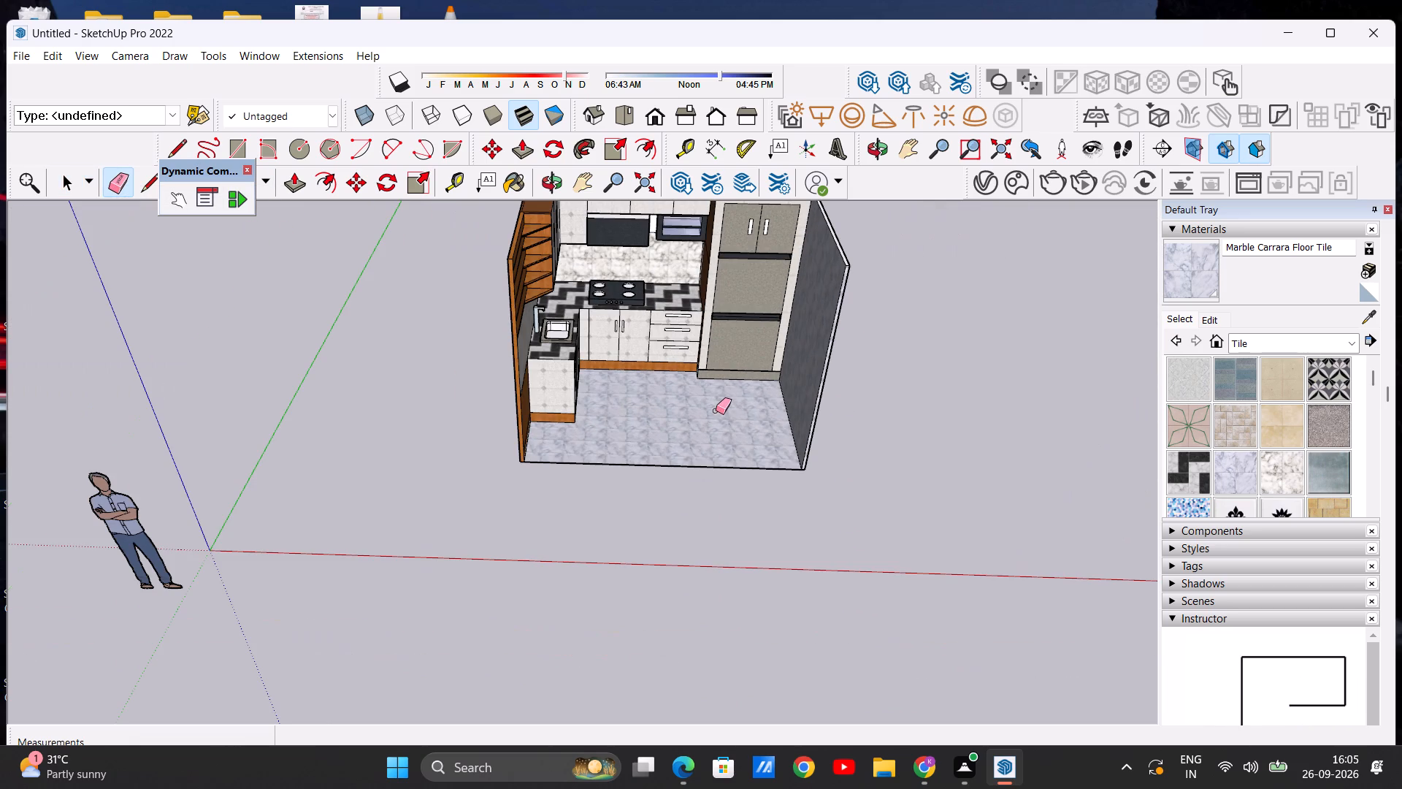
pyautogui.press('space')
# Examine the extended kitchen from the front and from the tall-unit side, then the sink-side wall around the open corner shelves.
pyautogui.moveTo(724, 446); pyautogui.dragTo(730, 338, button='middle')
pyautogui.scroll(-5, 583, 370)
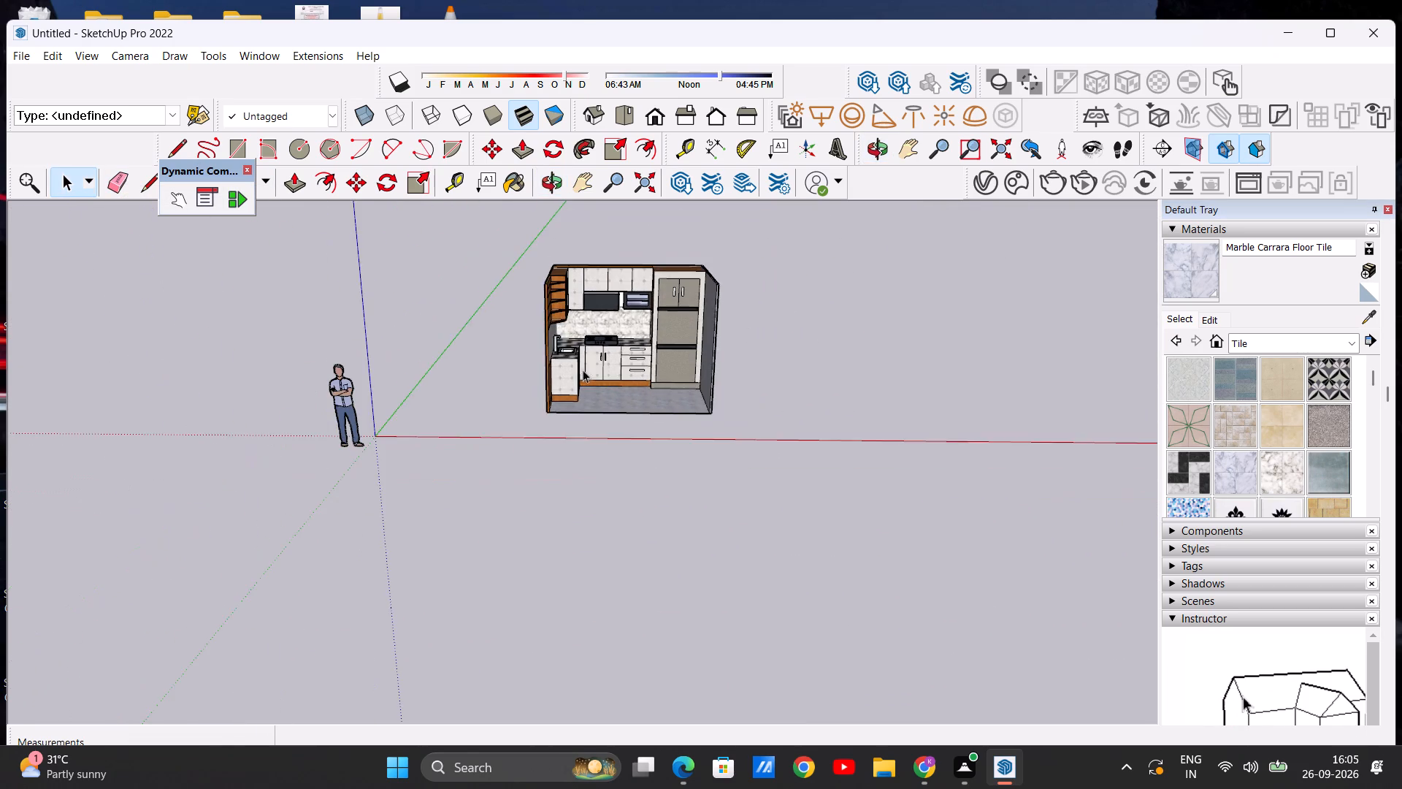
pyautogui.moveTo(685, 391); pyautogui.dragTo(677, 343, button='middle')
pyautogui.scroll(15, 627, 334)
pyautogui.scroll(-4, 604, 340)
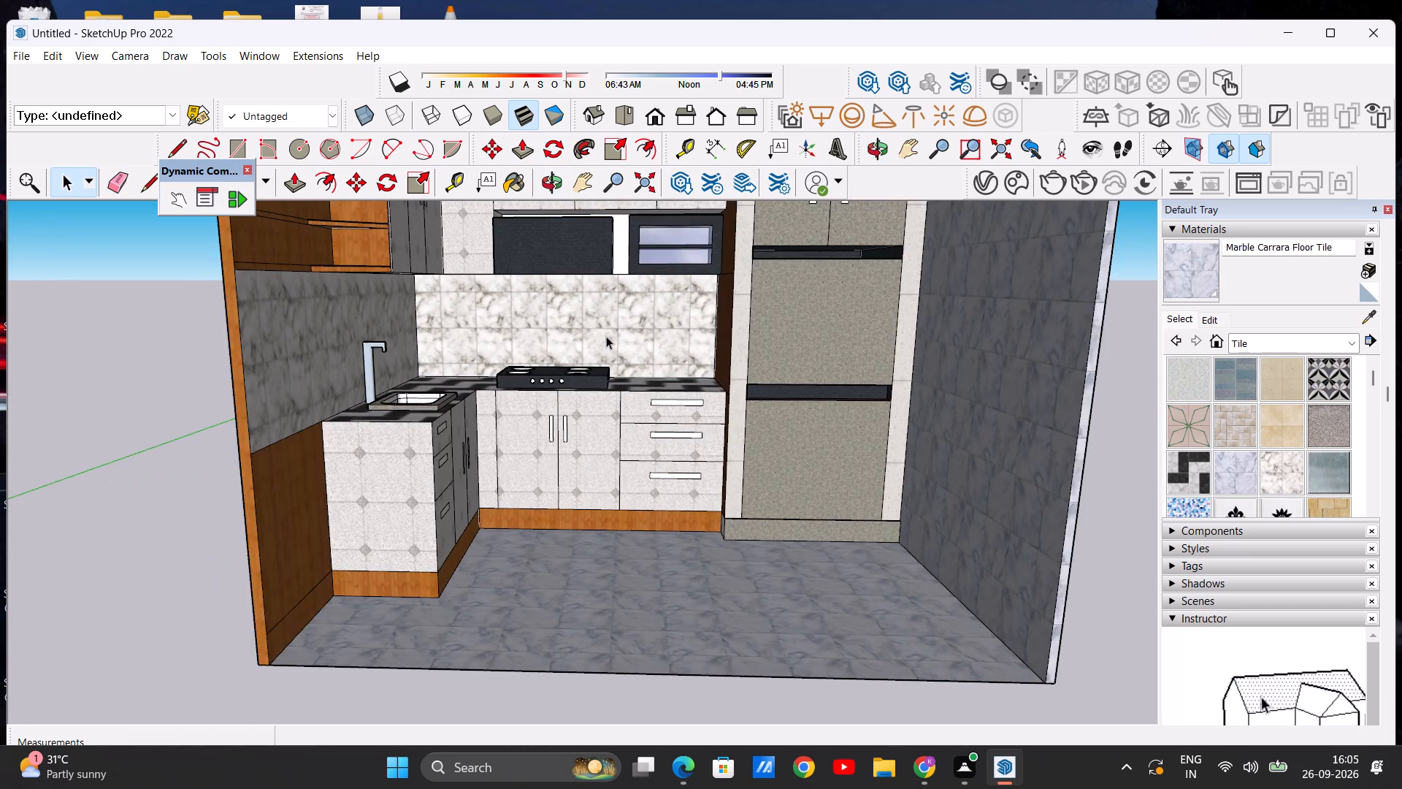
pyautogui.scroll(-4, 606, 336)
pyautogui.moveTo(472, 445); pyautogui.dragTo(269, 509, button='middle')
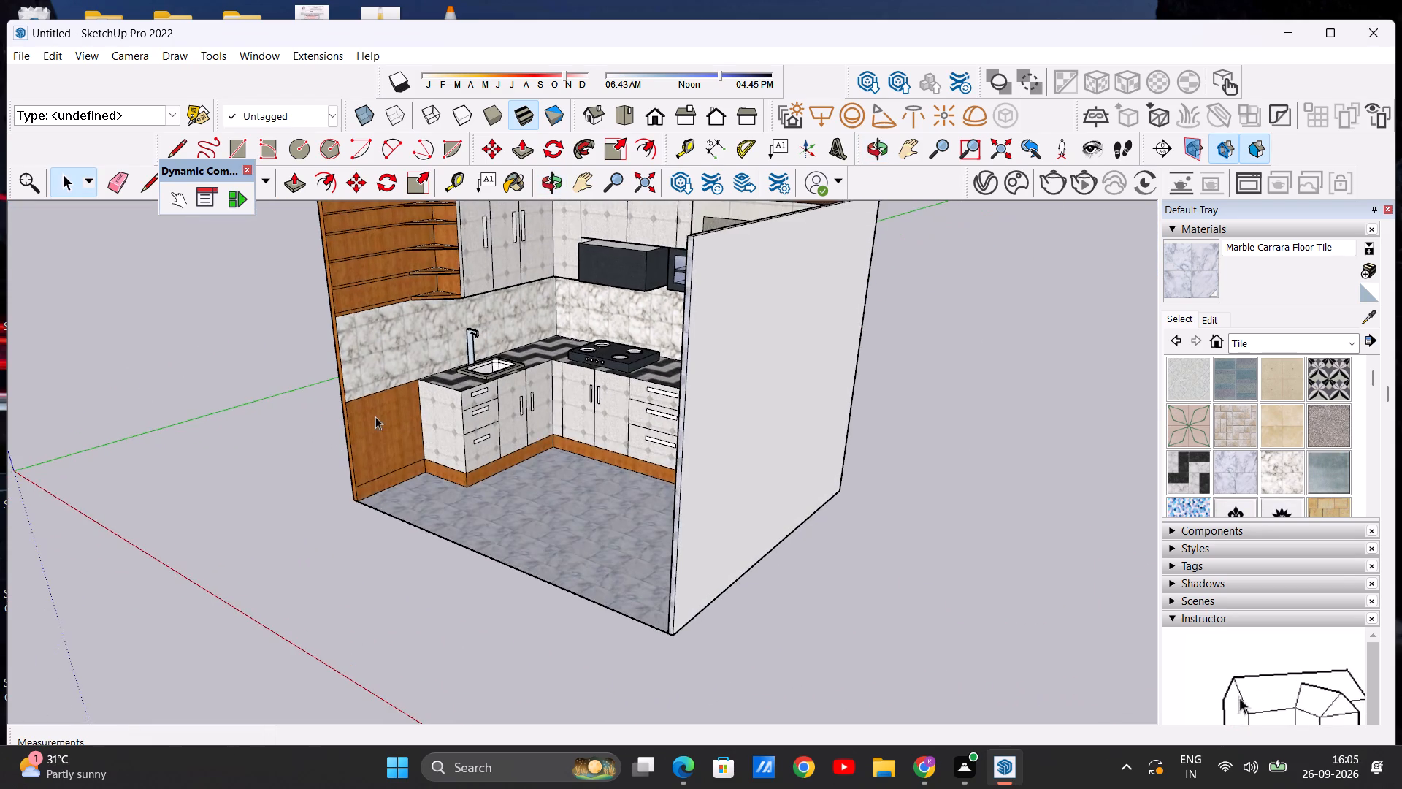
pyautogui.scroll(6, 375, 416)
pyautogui.scroll(-7, 424, 449)
pyautogui.scroll(3, 401, 437)
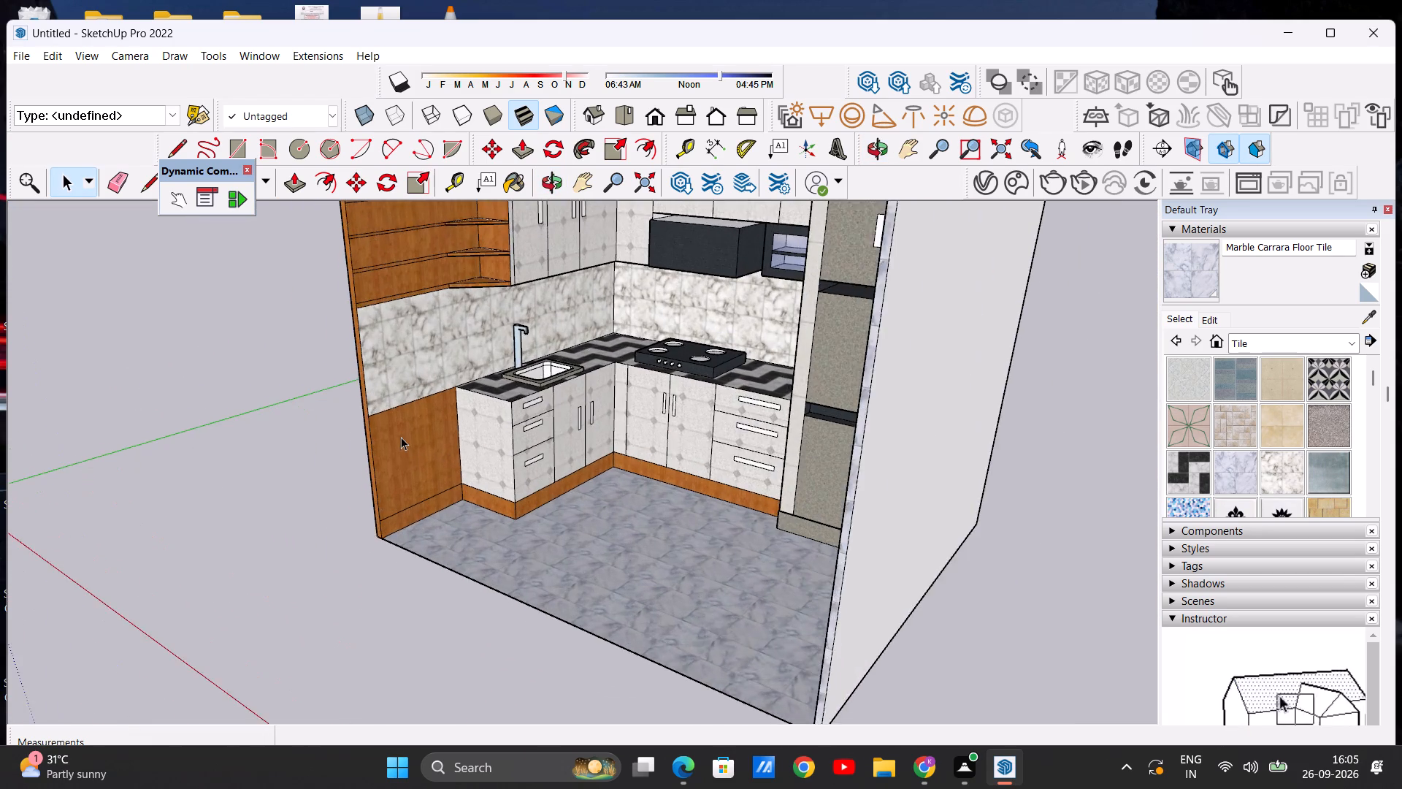
pyautogui.scroll(1, 401, 437)
pyautogui.scroll(-6, 401, 437)
pyautogui.scroll(1, 407, 417)
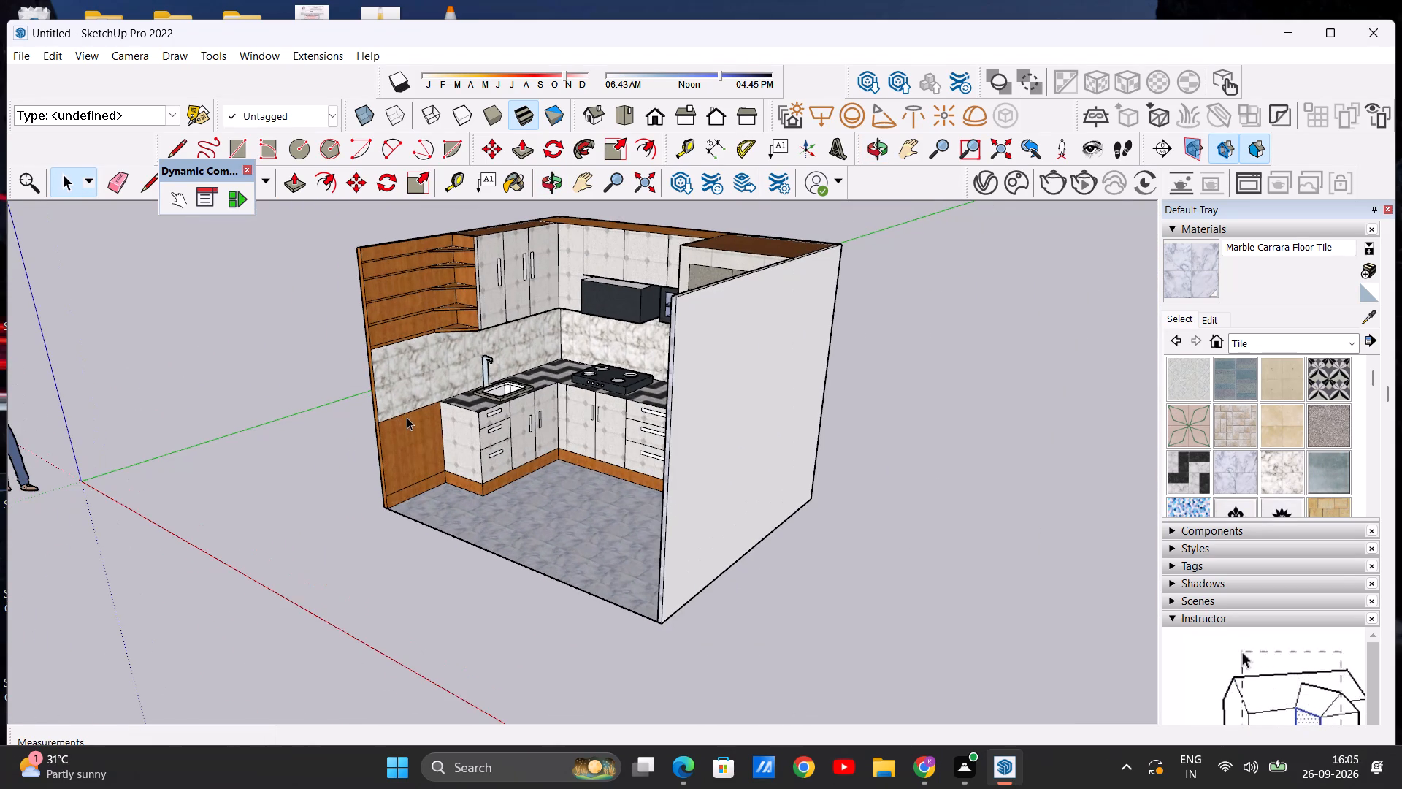
pyautogui.scroll(4, 421, 427)
pyautogui.scroll(-8, 388, 376)
pyautogui.scroll(7, 418, 258)
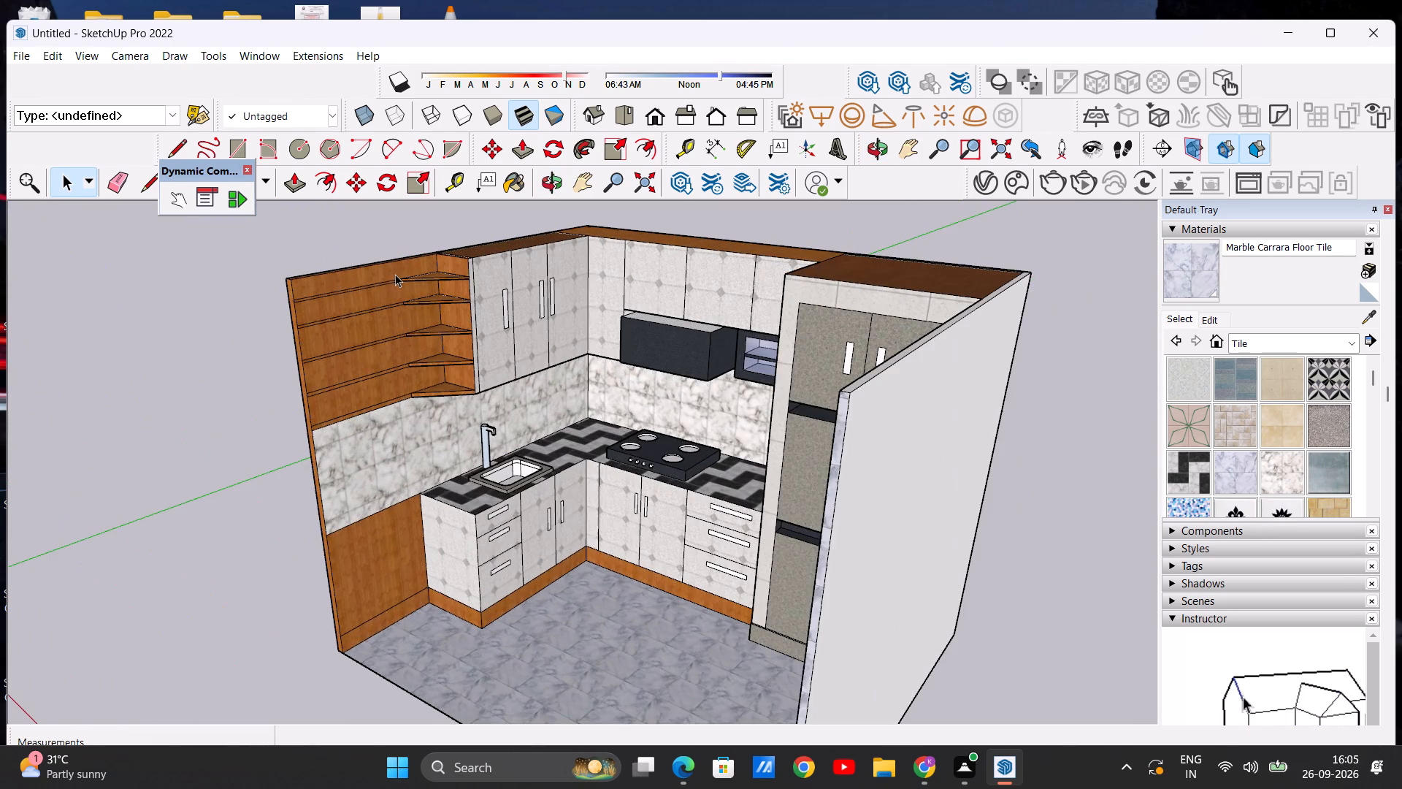
pyautogui.scroll(3, 363, 286)
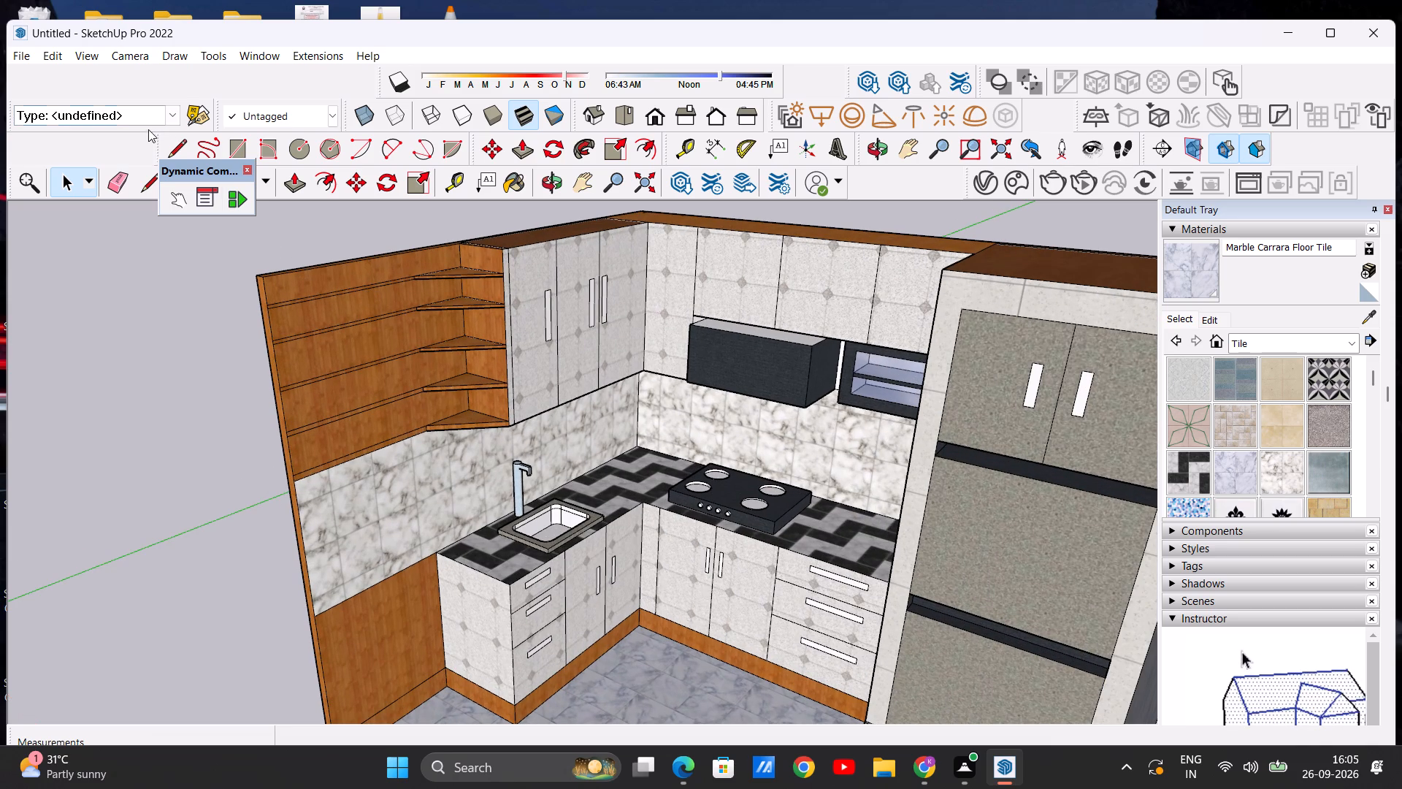
# Erase the leftover horizontal shelf lines running across the sink-side wall's upper wood panel in front of the open shelves.
pyautogui.click(116, 181)
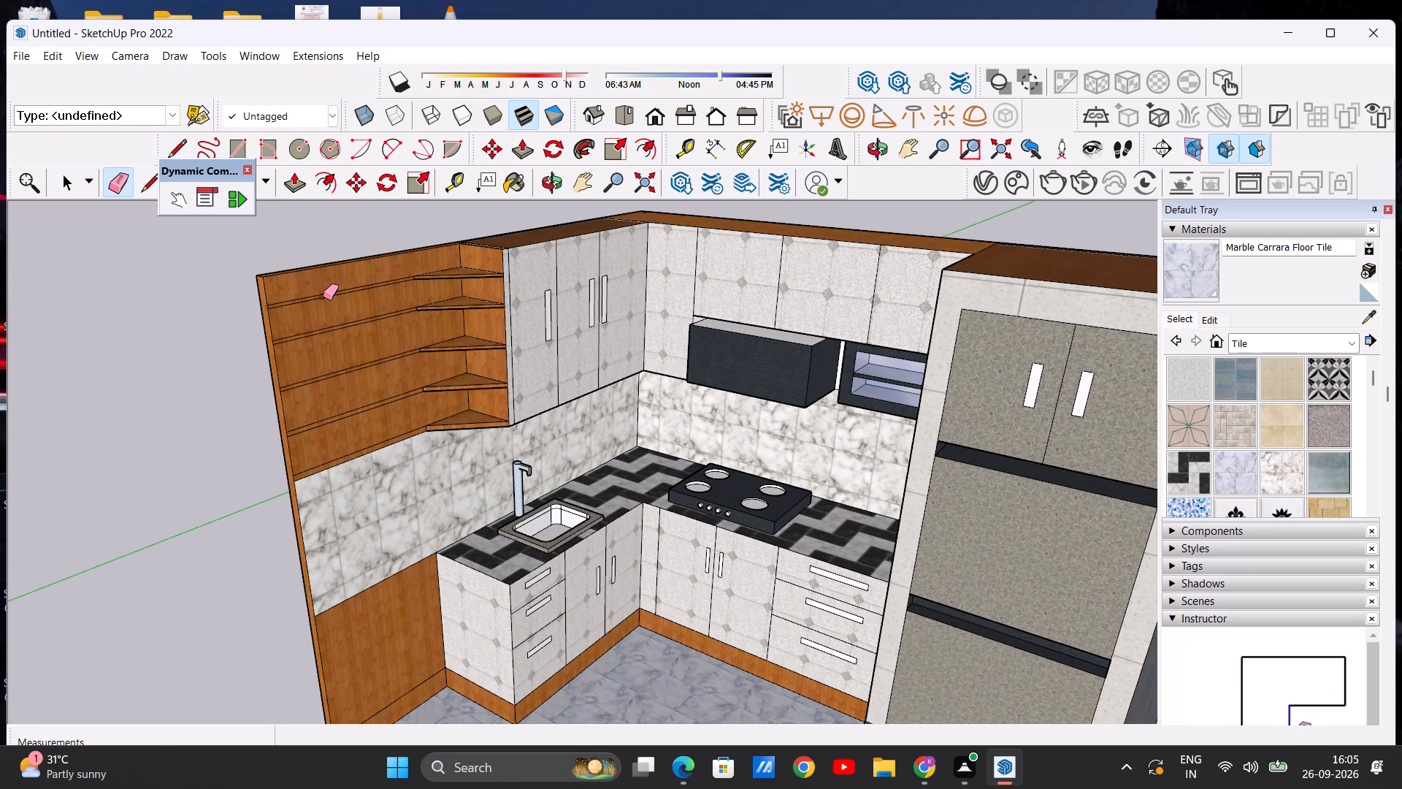
pyautogui.moveTo(319, 292); pyautogui.dragTo(327, 321)
pyautogui.moveTo(328, 314); pyautogui.dragTo(340, 340)
pyautogui.moveTo(340, 341); pyautogui.dragTo(346, 373)
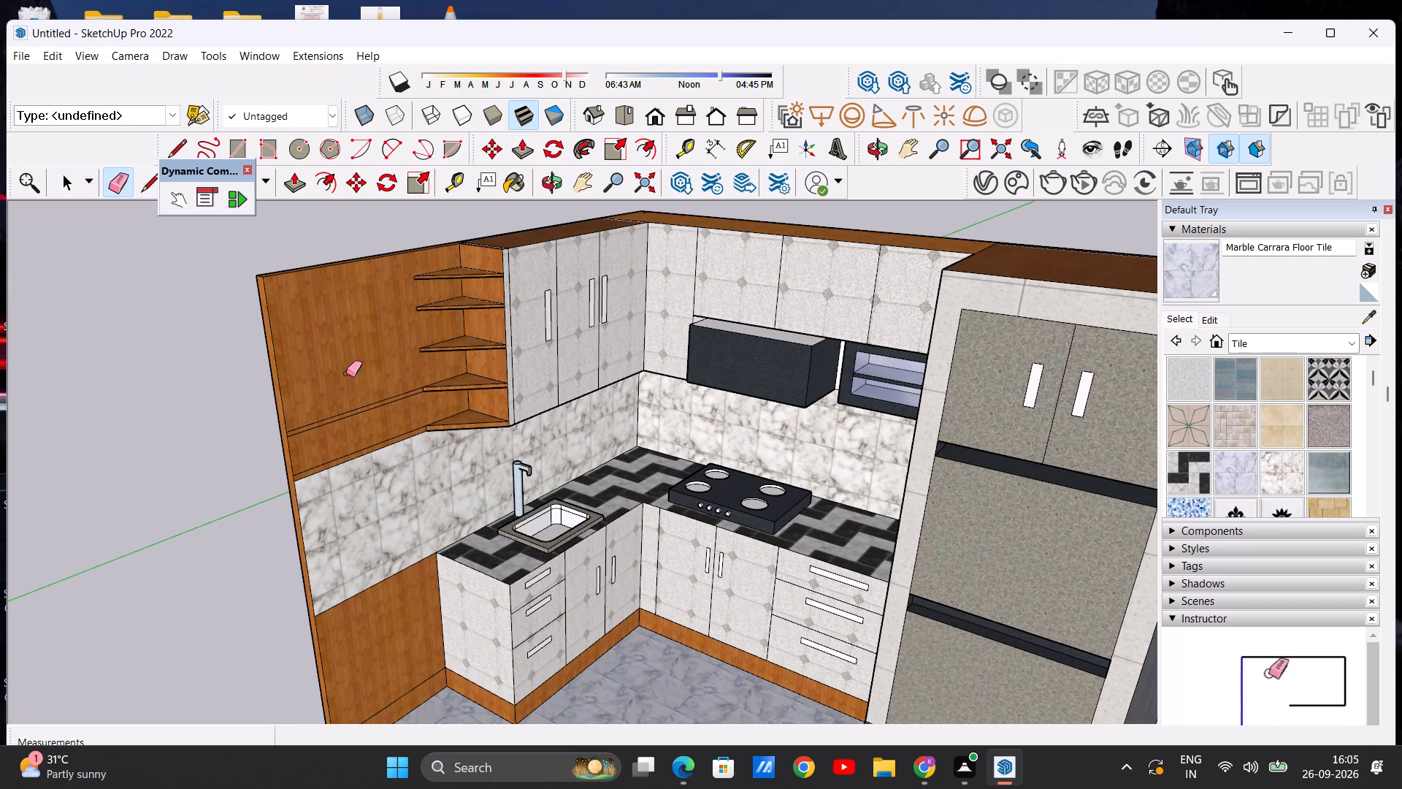
pyautogui.moveTo(347, 381); pyautogui.dragTo(362, 441)
pyautogui.click(359, 458)
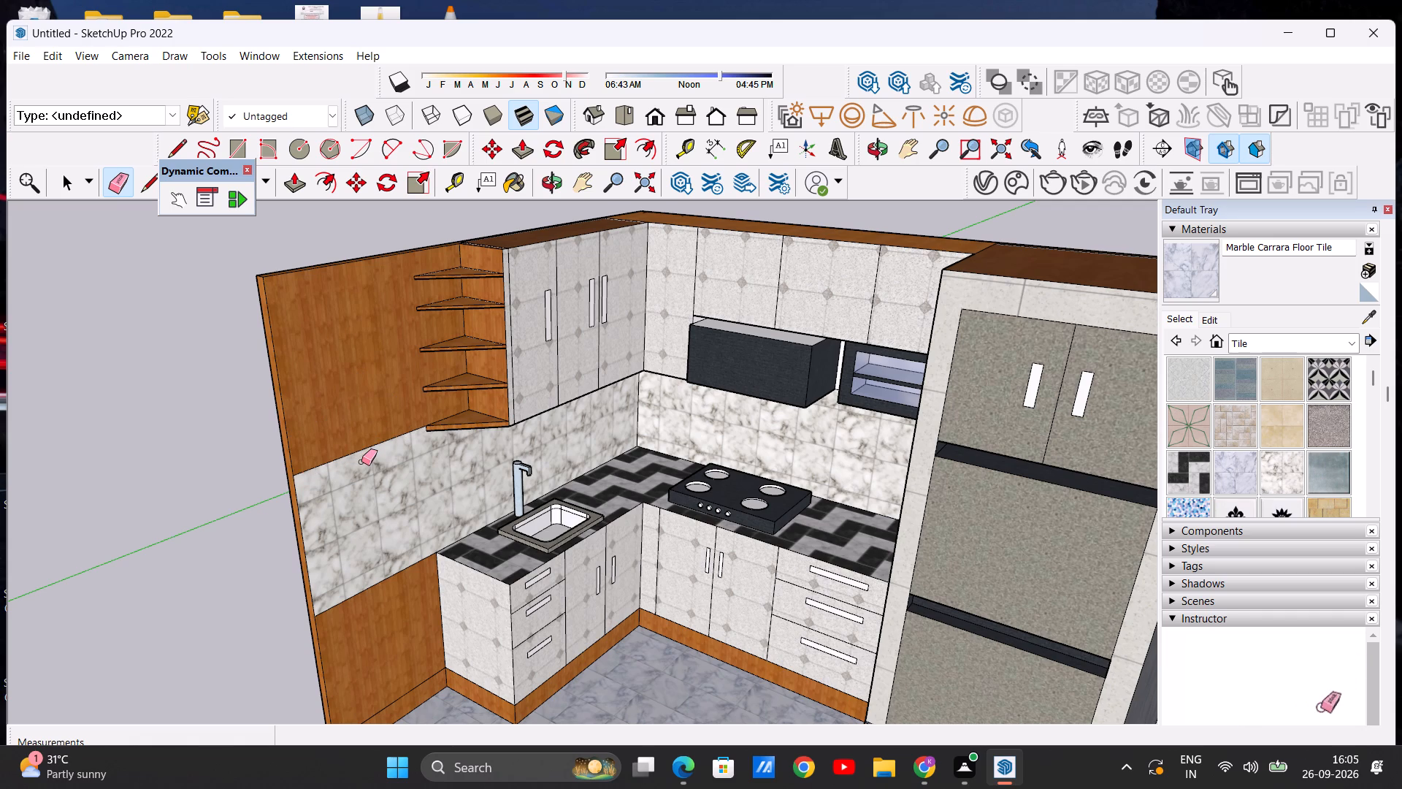
# Examine the sink-side wall's cleared wood panel and the open corner shelves from several angles.
pyautogui.scroll(-3, 361, 462)
pyautogui.moveTo(364, 467); pyautogui.dragTo(321, 411, button='middle')
pyautogui.scroll(-3, 329, 412)
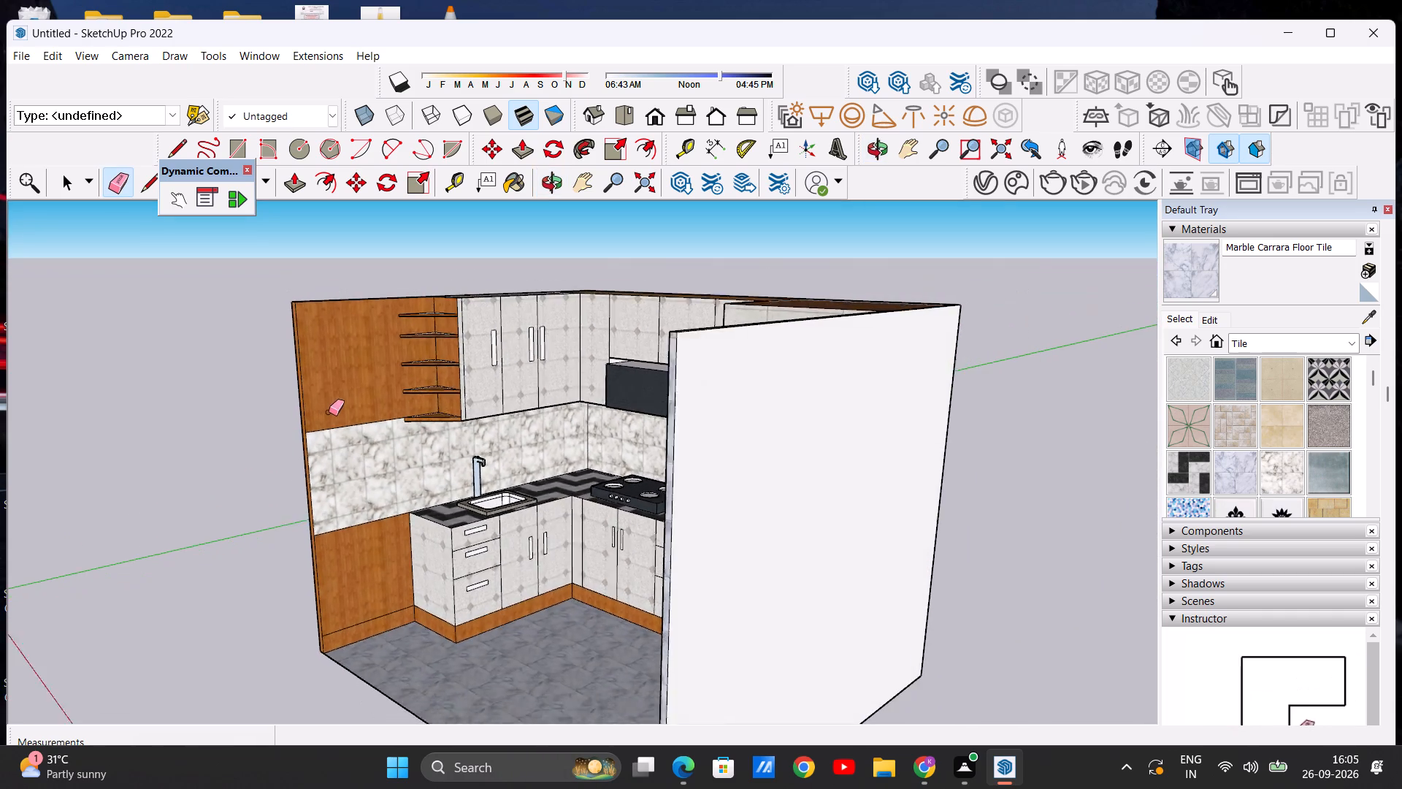
pyautogui.moveTo(331, 439); pyautogui.dragTo(458, 472, button='middle')
pyautogui.scroll(7, 402, 422)
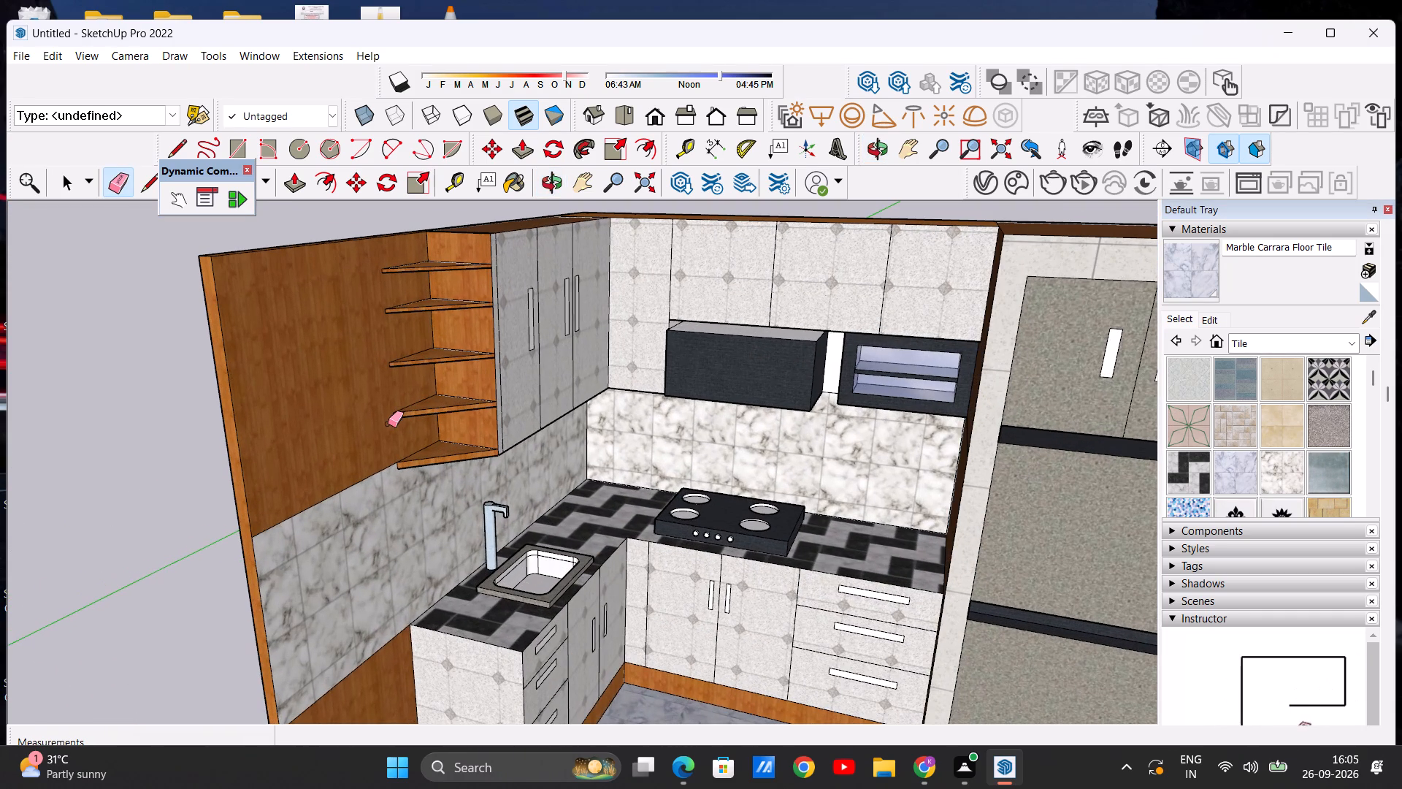
pyautogui.press('space')
pyautogui.moveTo(373, 426); pyautogui.dragTo(454, 429, button='middle')
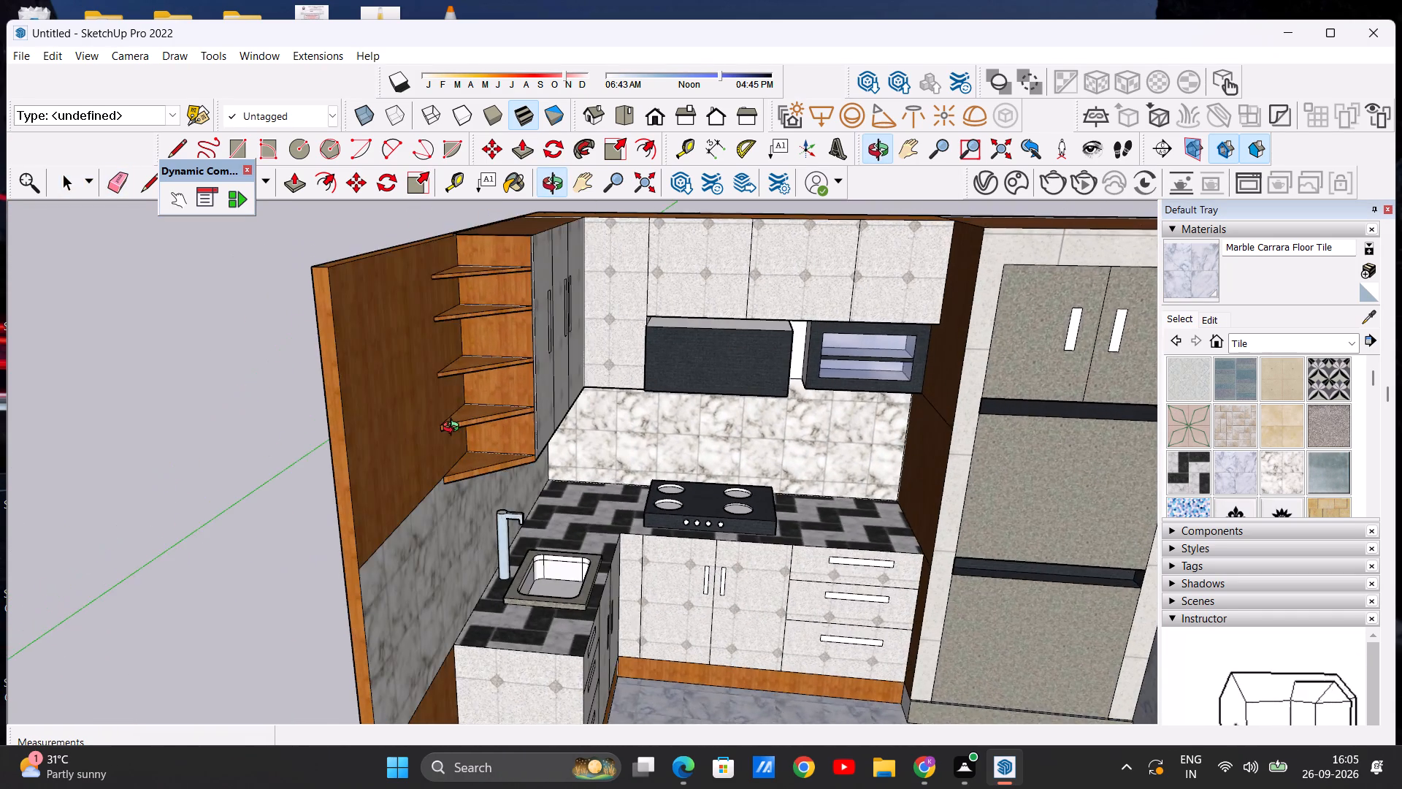
pyautogui.moveTo(454, 429); pyautogui.dragTo(421, 437, button='middle')
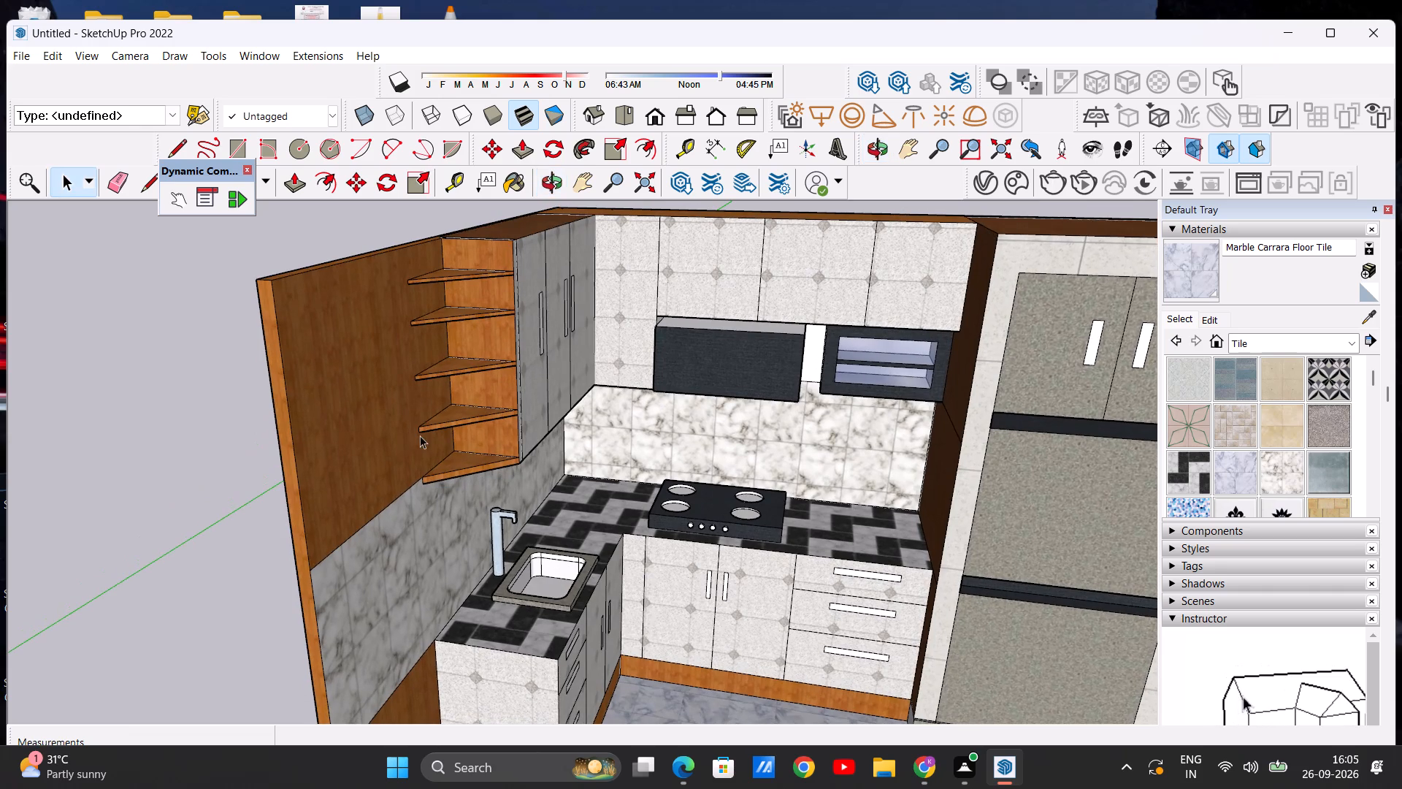
pyautogui.scroll(5, 421, 381)
pyautogui.scroll(-19, 415, 383)
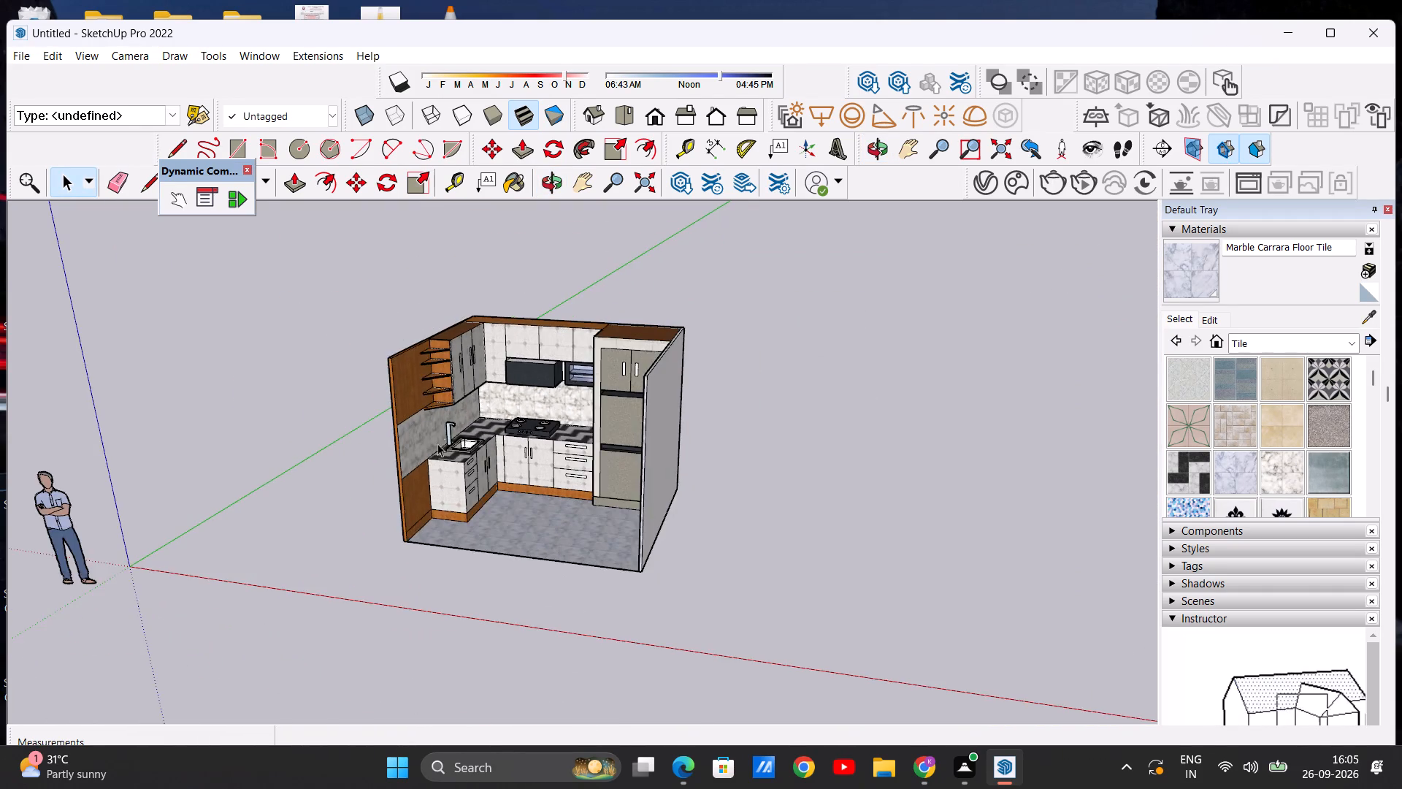
pyautogui.scroll(7, 424, 401)
pyautogui.moveTo(422, 411); pyautogui.dragTo(389, 449, button='middle')
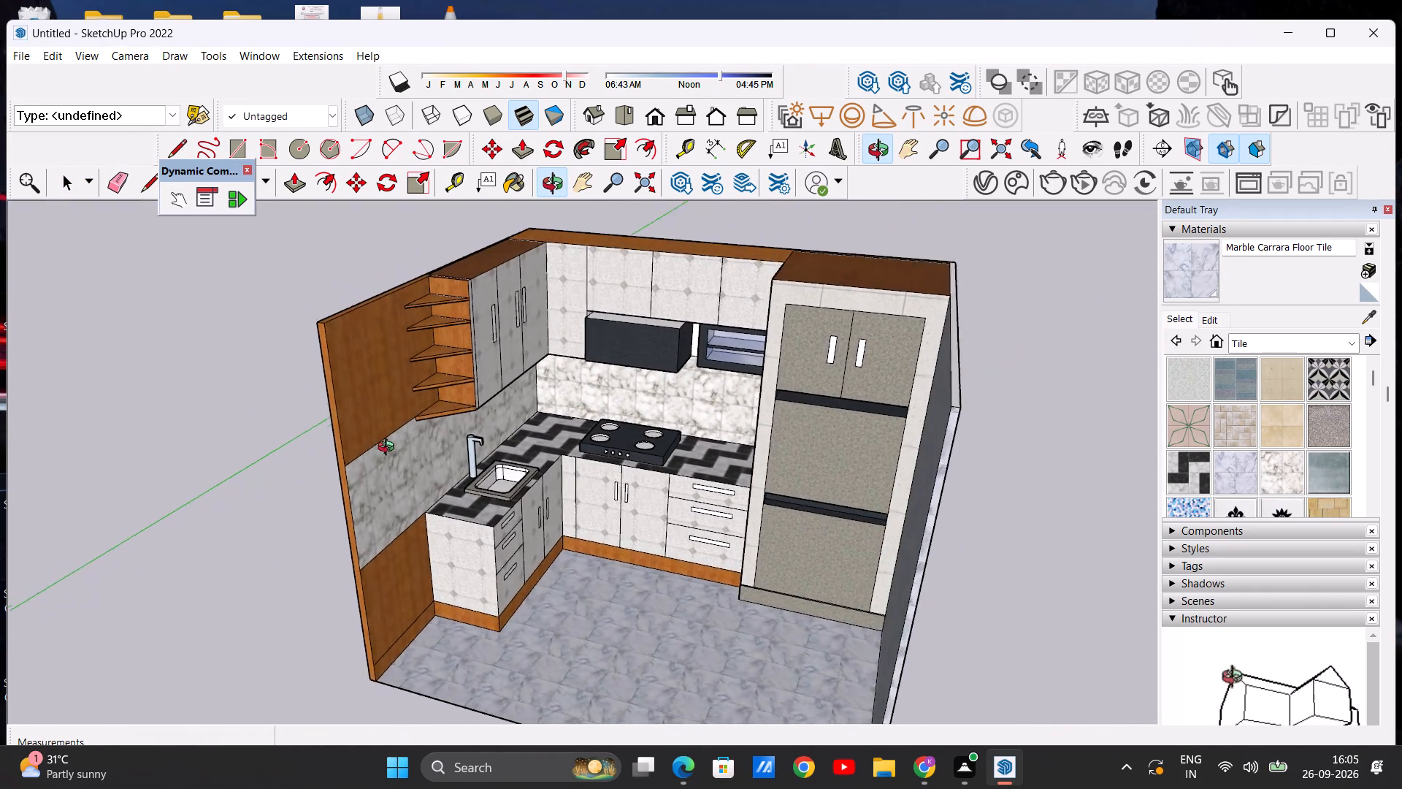
pyautogui.moveTo(389, 449); pyautogui.dragTo(415, 448, button='middle')
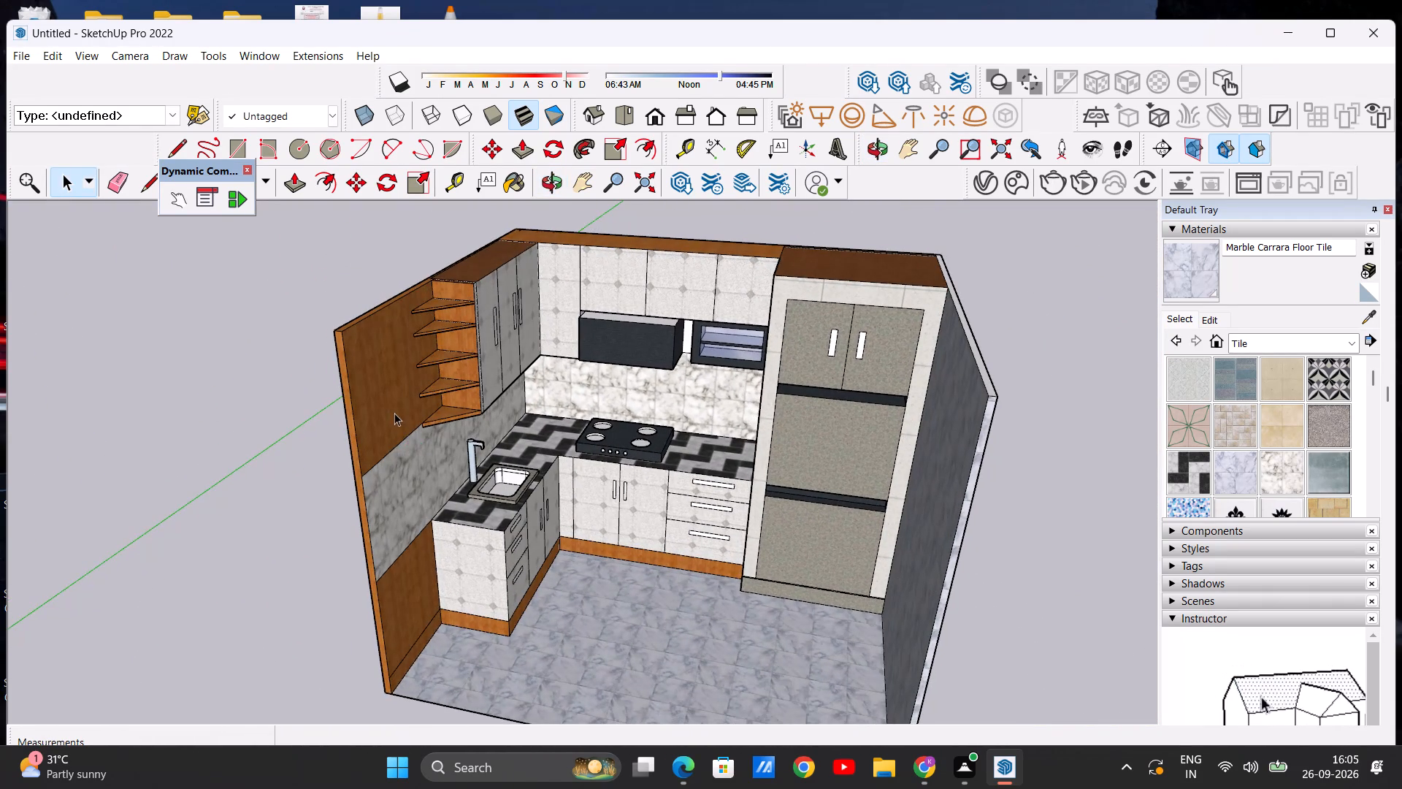
# Draw a vertical line about 5 1/2" from the top open shelf's front corner up to the sink-side wall's top edge.
pyautogui.click(175, 140)
pyautogui.scroll(2, 418, 296)
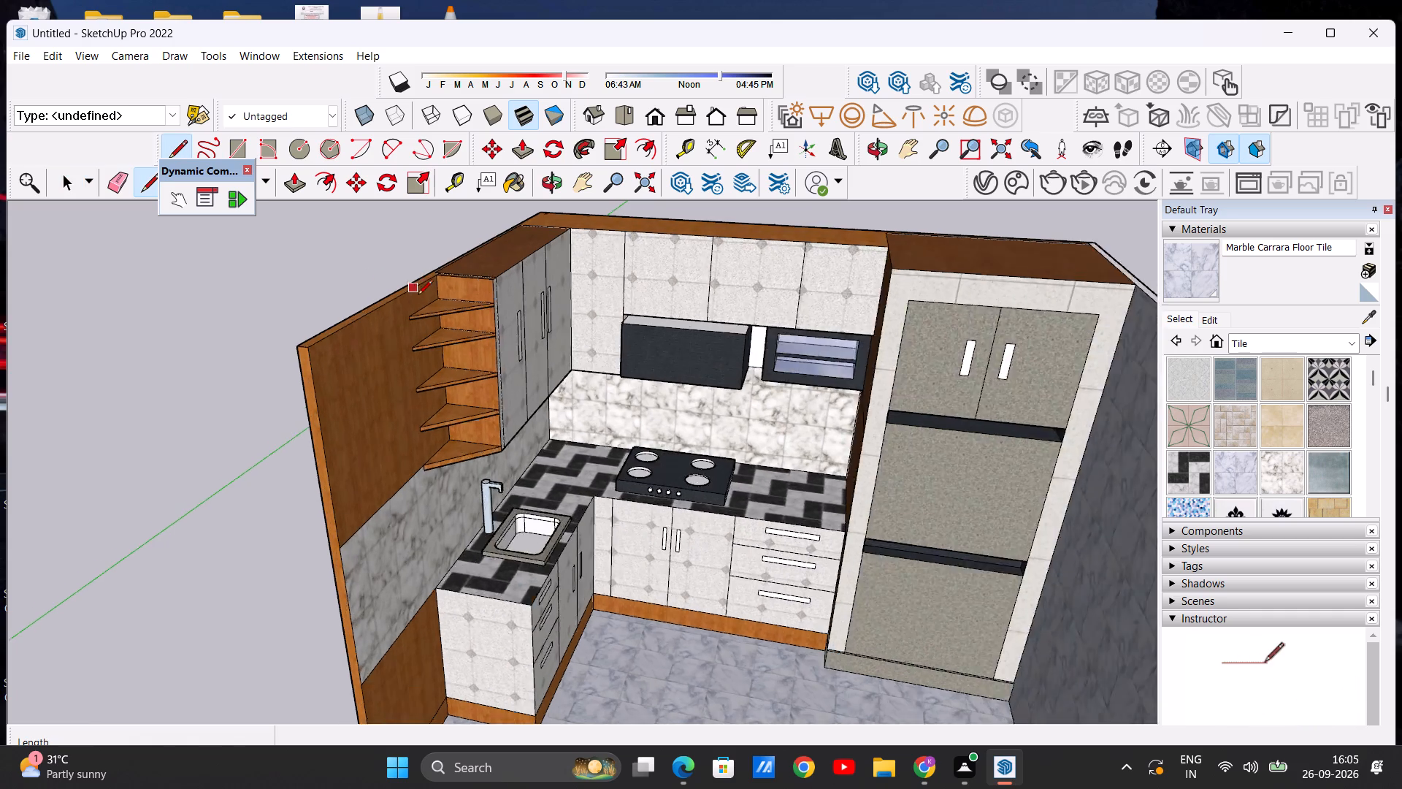
pyautogui.scroll(9, 418, 296)
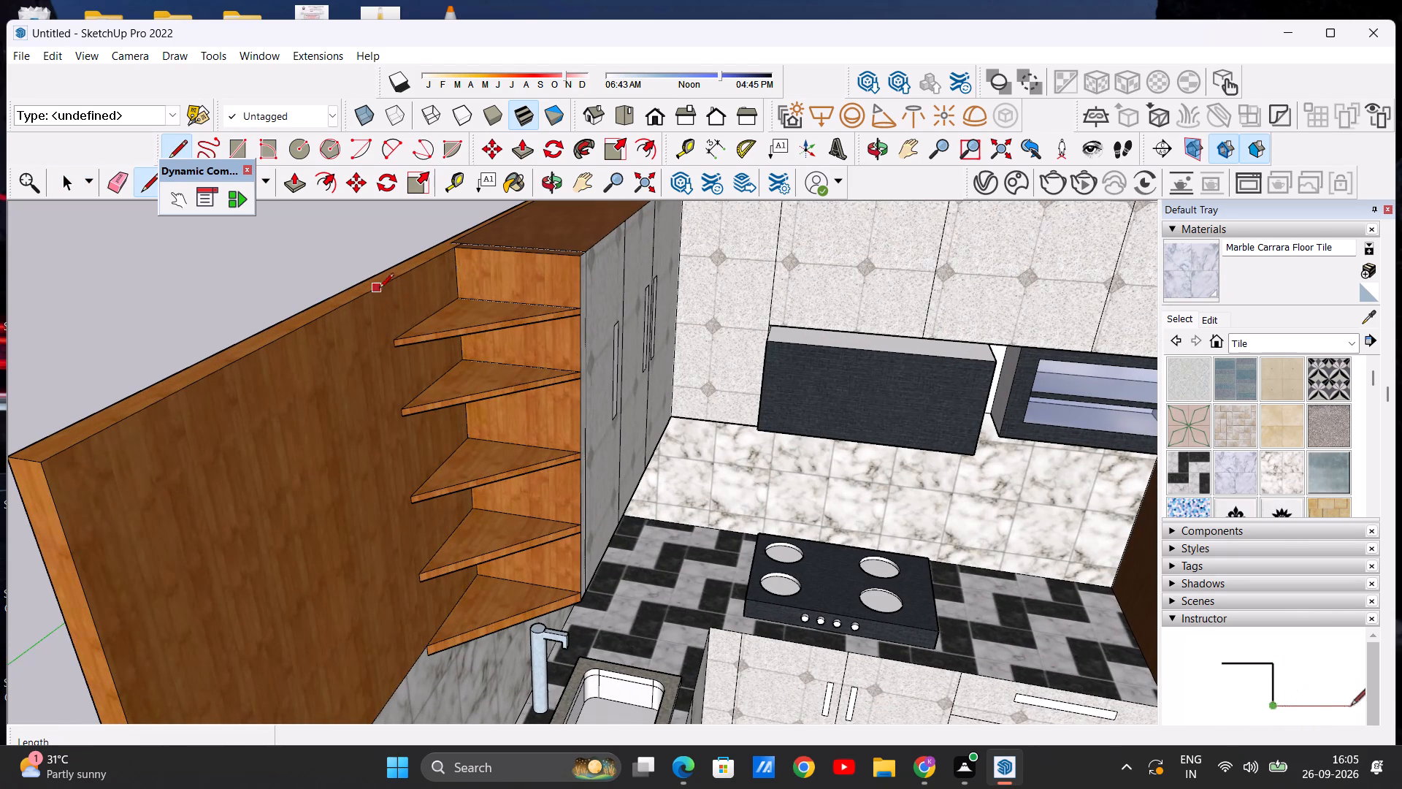
pyautogui.click(391, 340)
pyautogui.click(380, 287)
# Draw a vertical line about 3' 6 1/16" from that top-edge point down past the open shelves' front corners to the backsplash.
pyautogui.scroll(6, 377, 299)
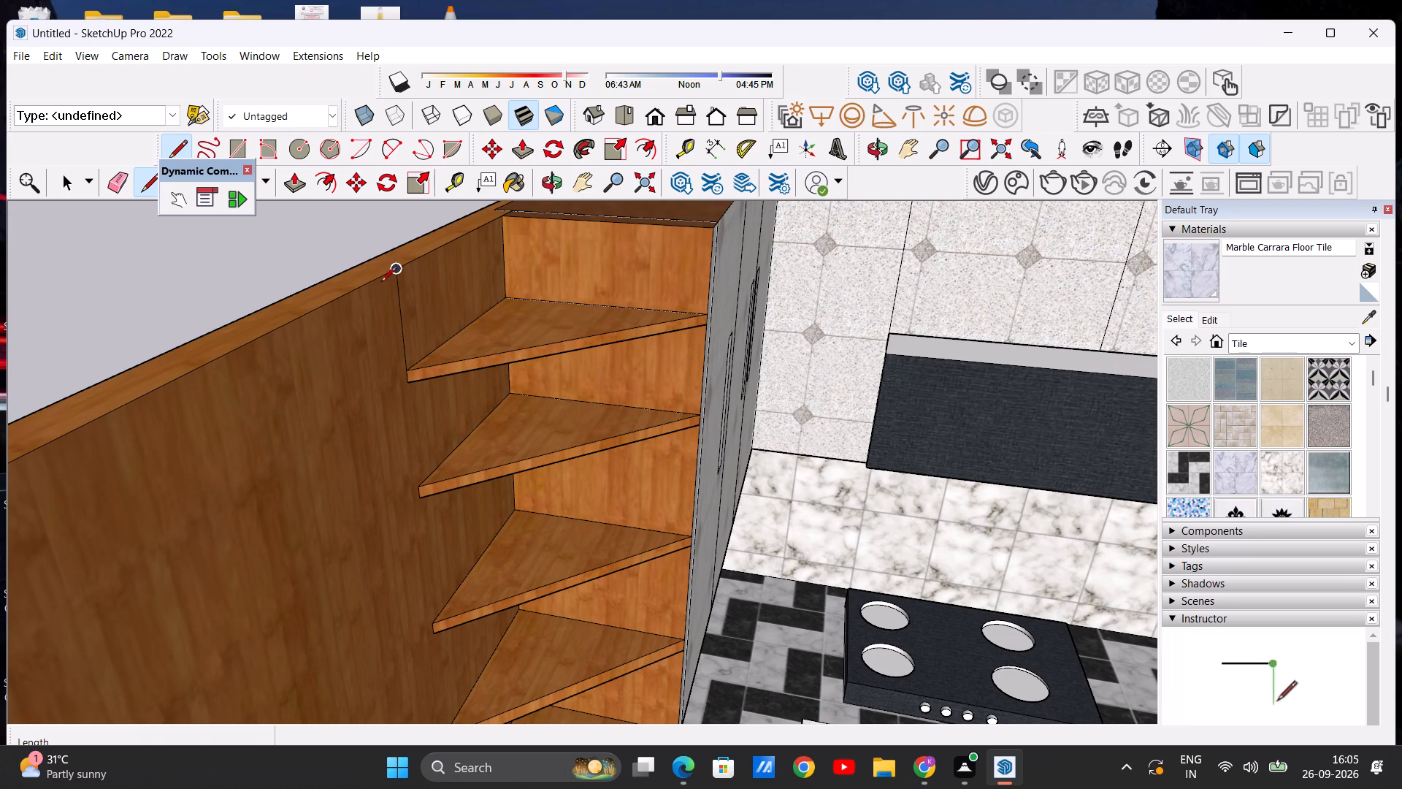
pyautogui.click(382, 280)
pyautogui.scroll(-7, 386, 304)
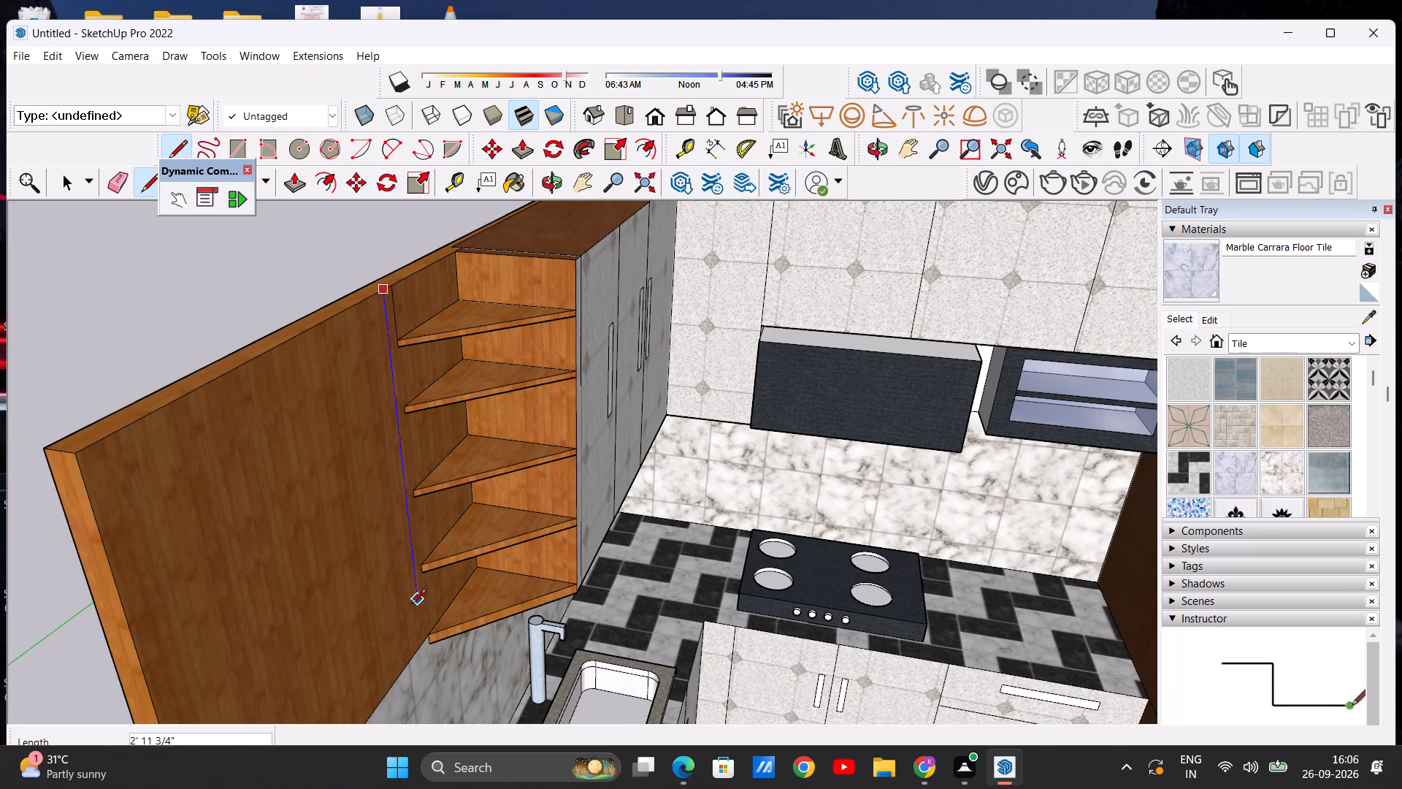
pyautogui.click(422, 652)
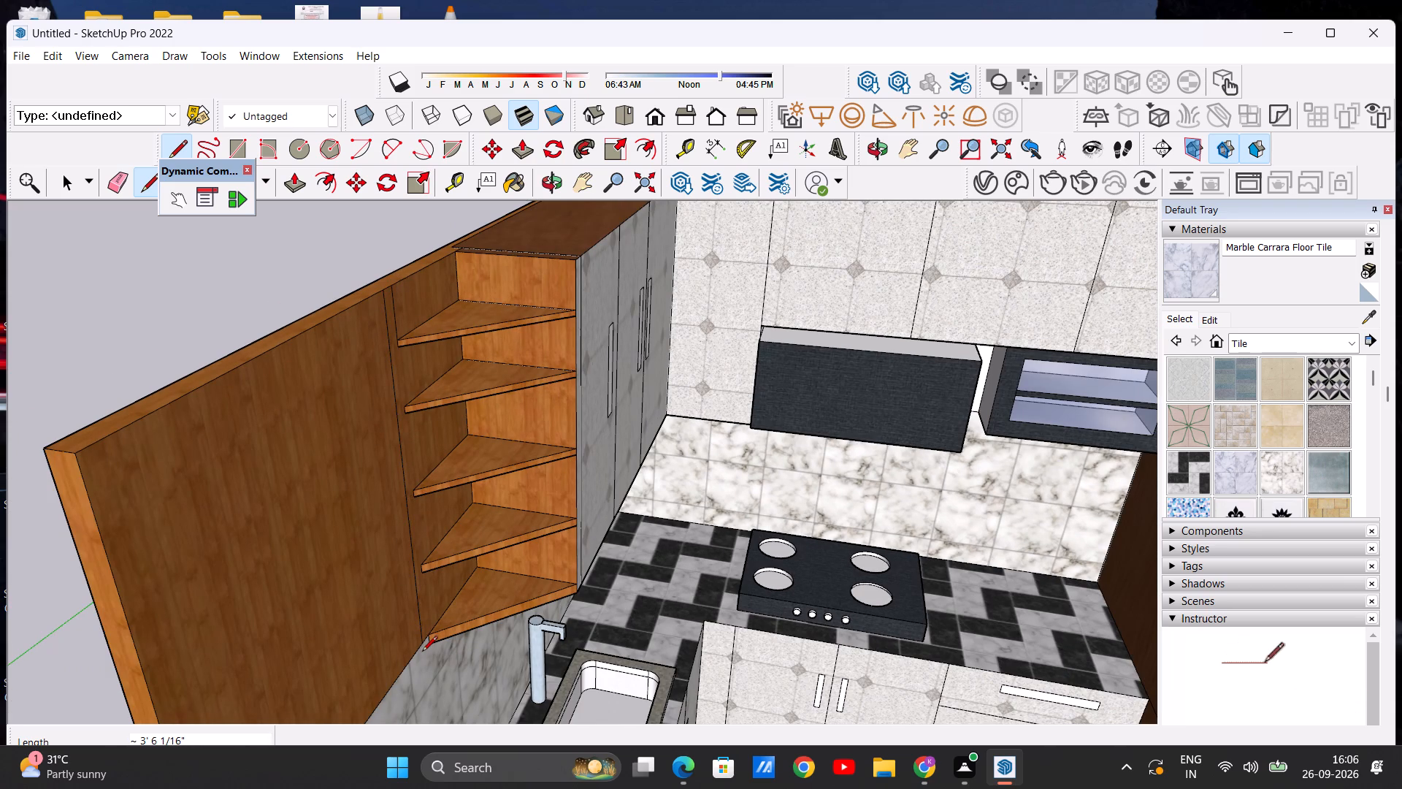
pyautogui.press('space')
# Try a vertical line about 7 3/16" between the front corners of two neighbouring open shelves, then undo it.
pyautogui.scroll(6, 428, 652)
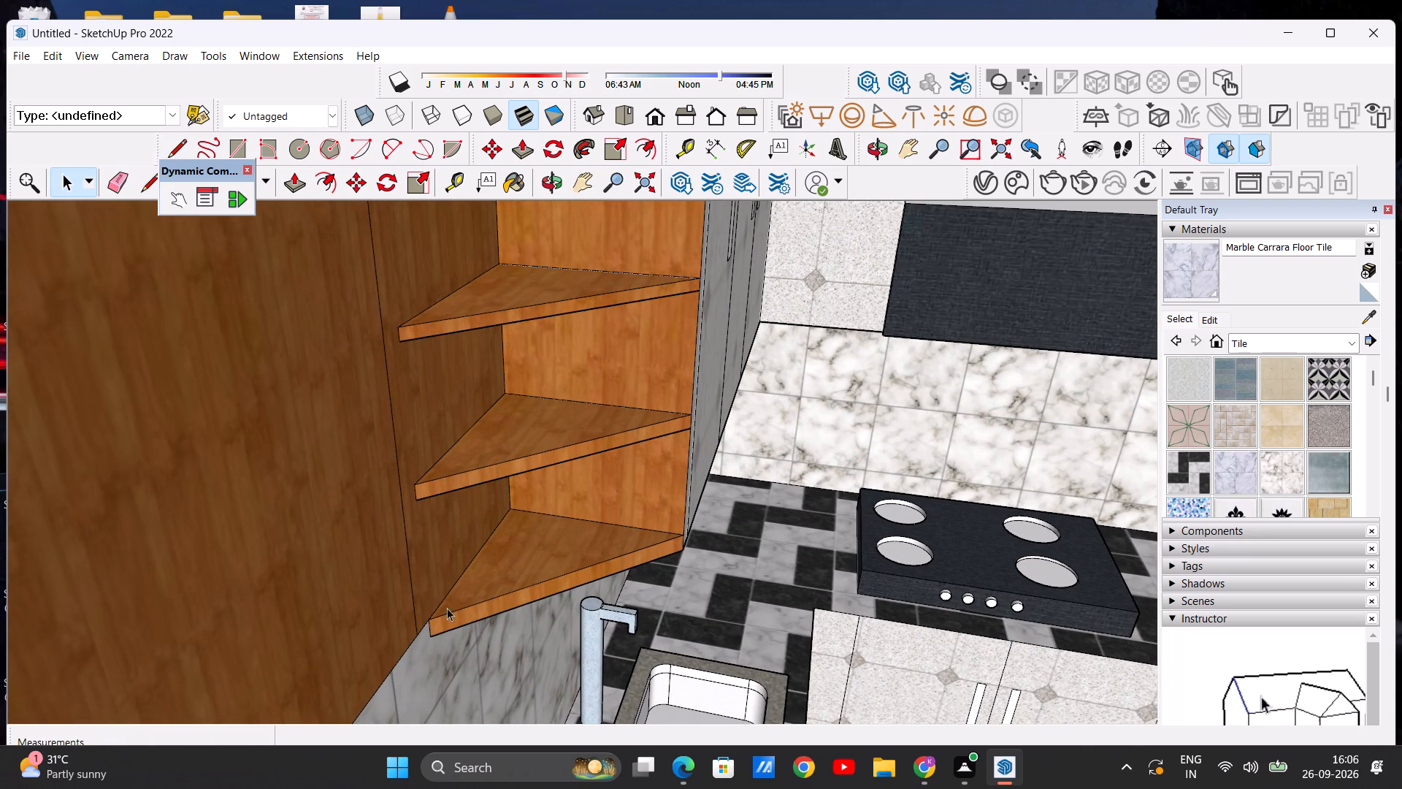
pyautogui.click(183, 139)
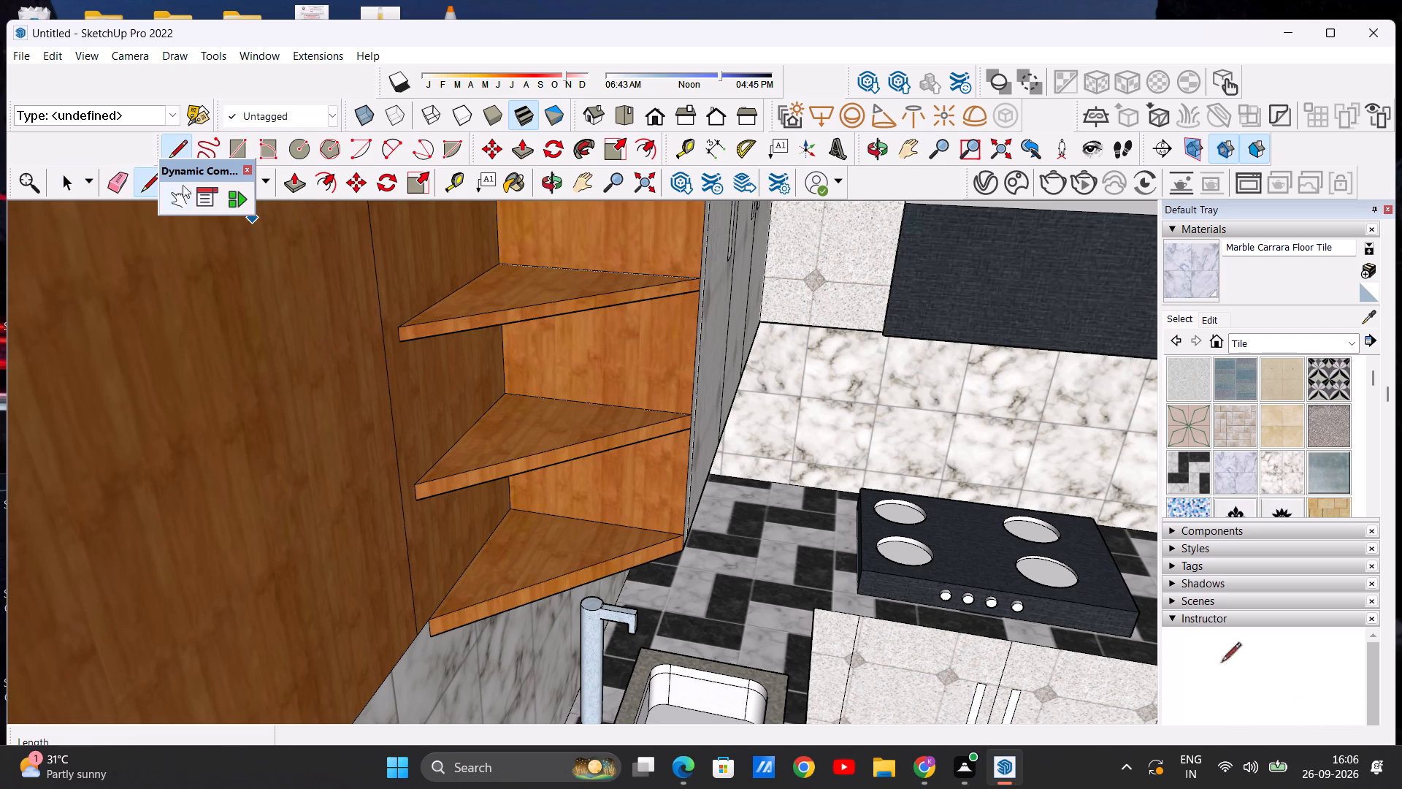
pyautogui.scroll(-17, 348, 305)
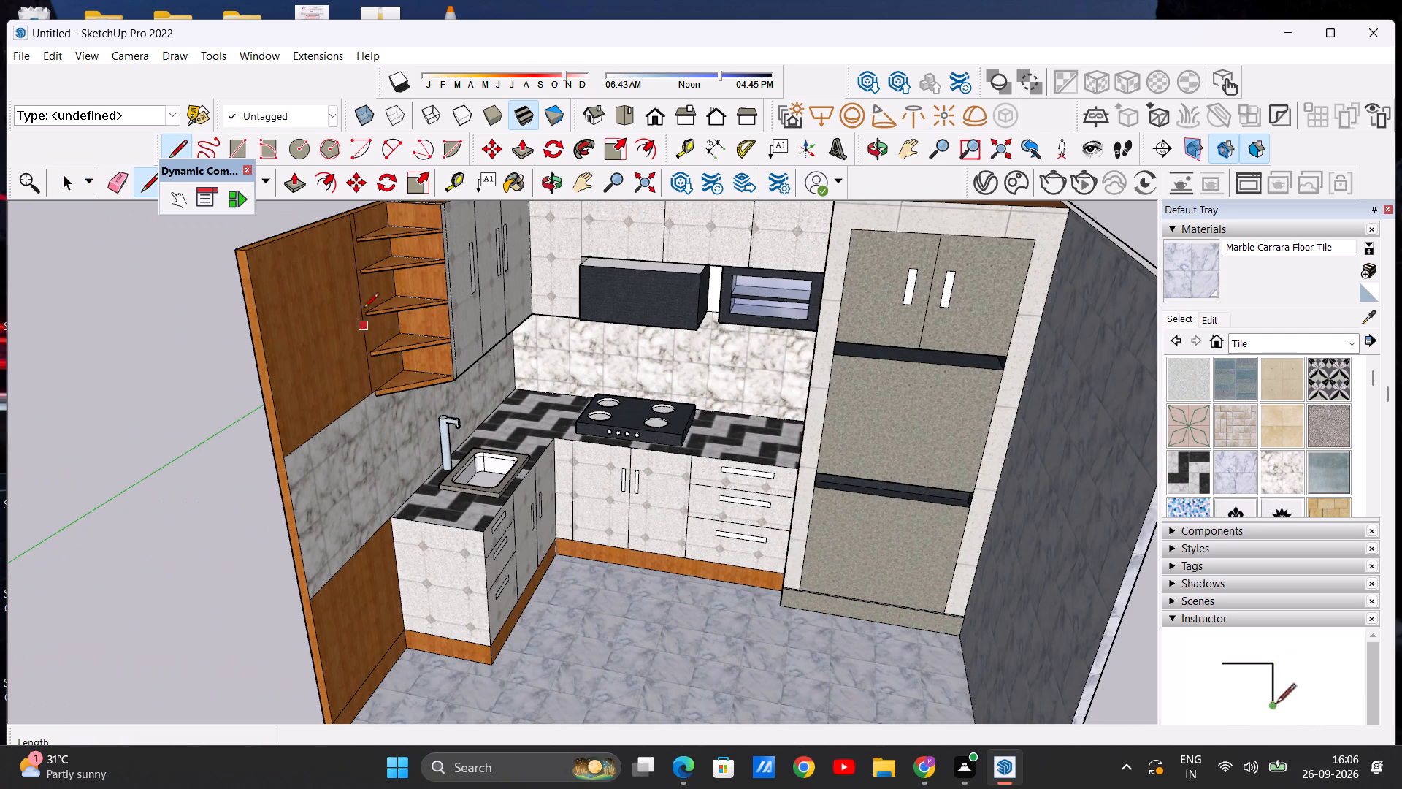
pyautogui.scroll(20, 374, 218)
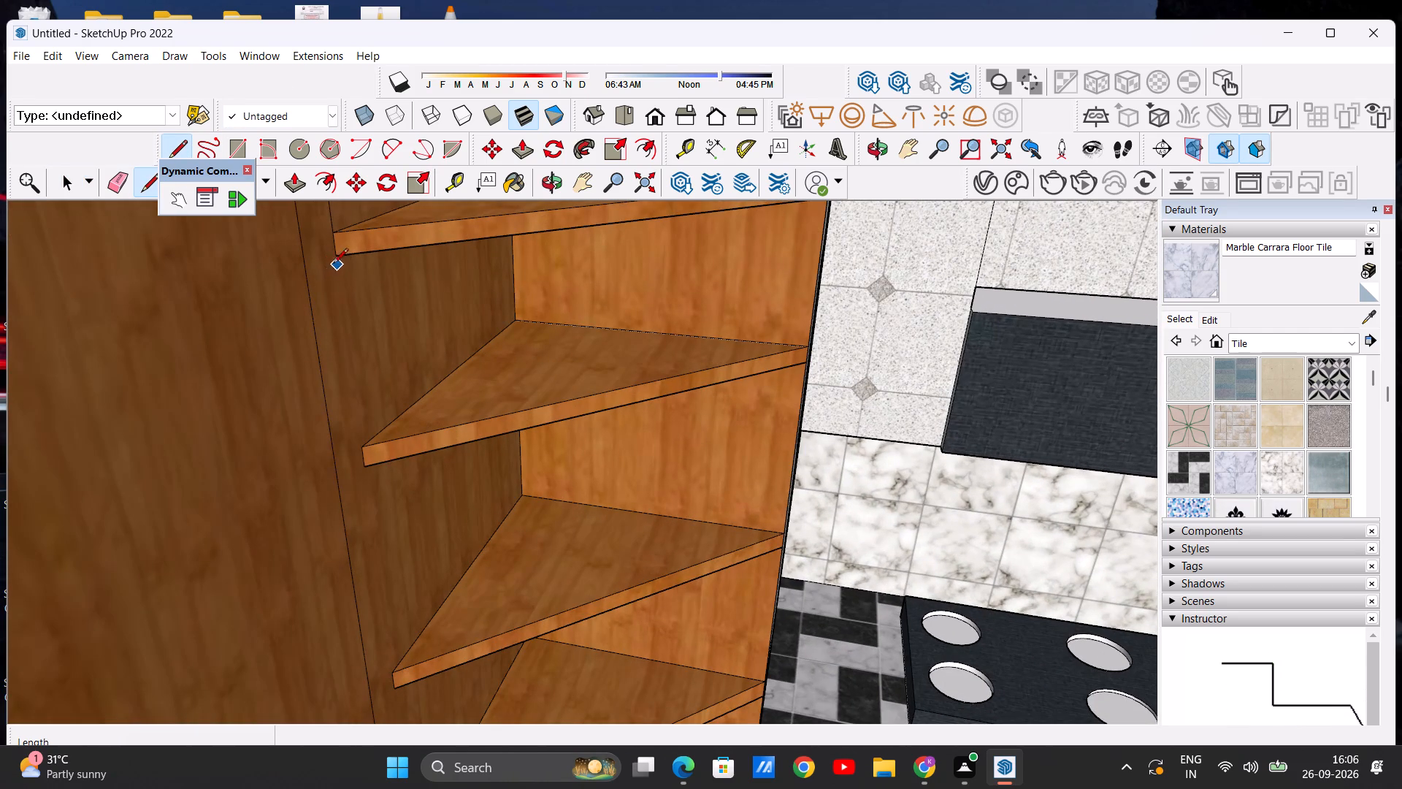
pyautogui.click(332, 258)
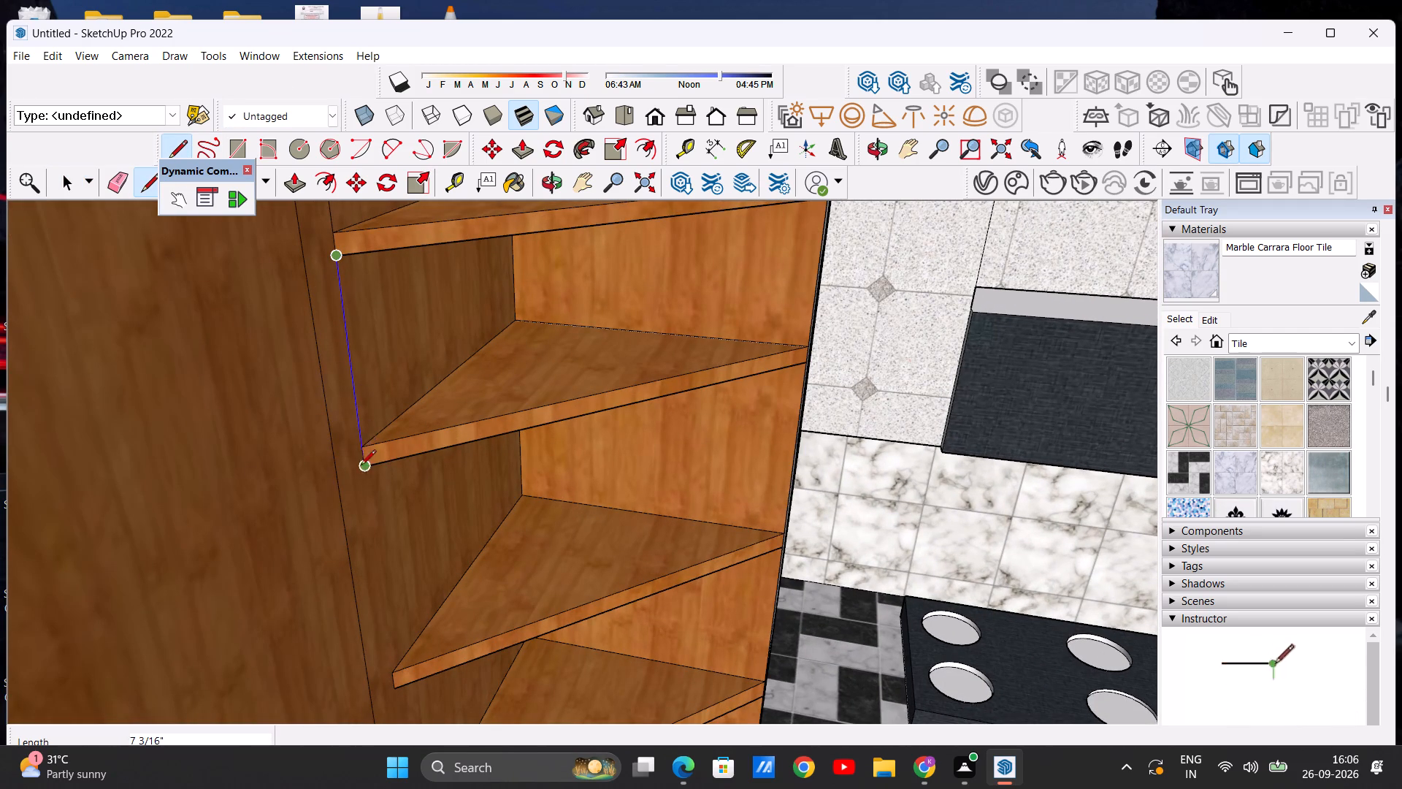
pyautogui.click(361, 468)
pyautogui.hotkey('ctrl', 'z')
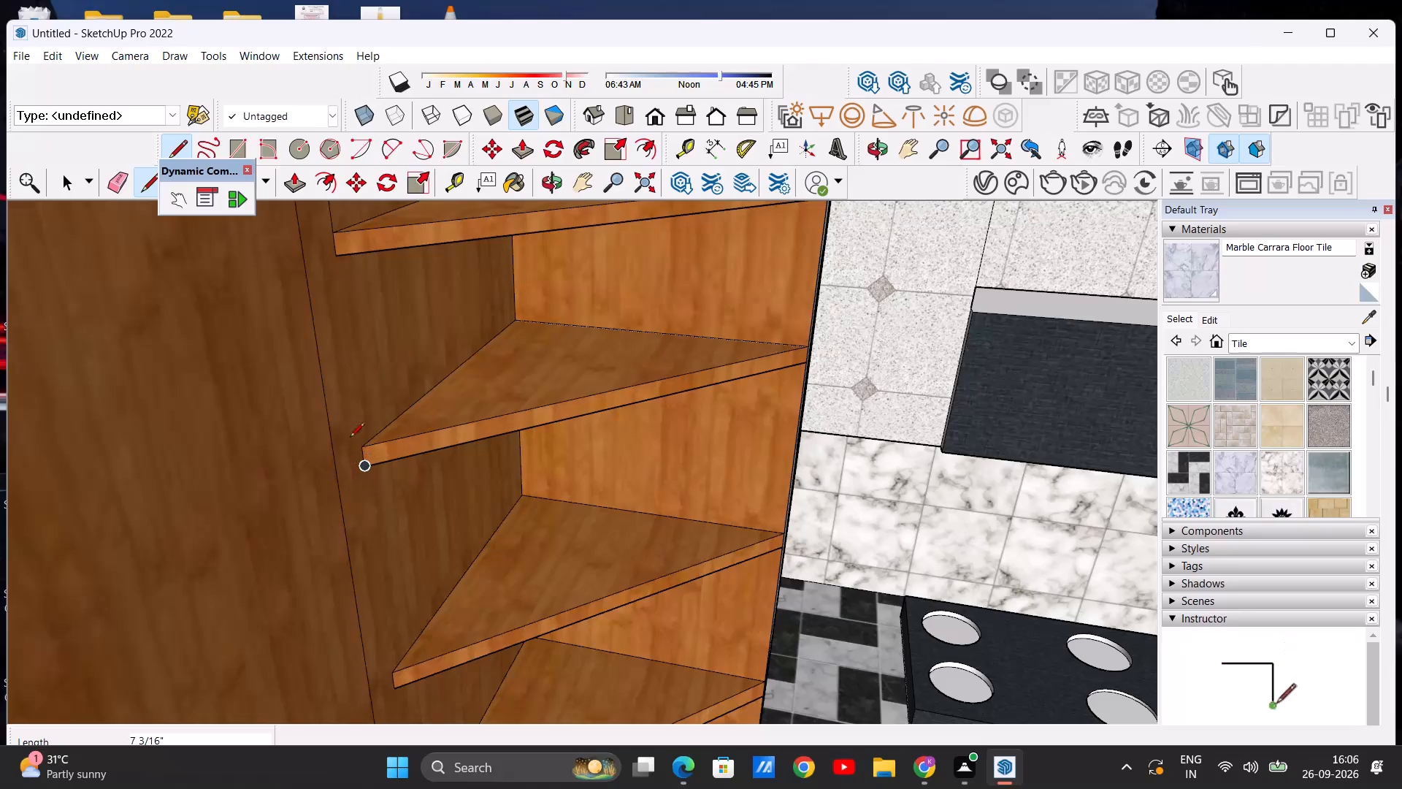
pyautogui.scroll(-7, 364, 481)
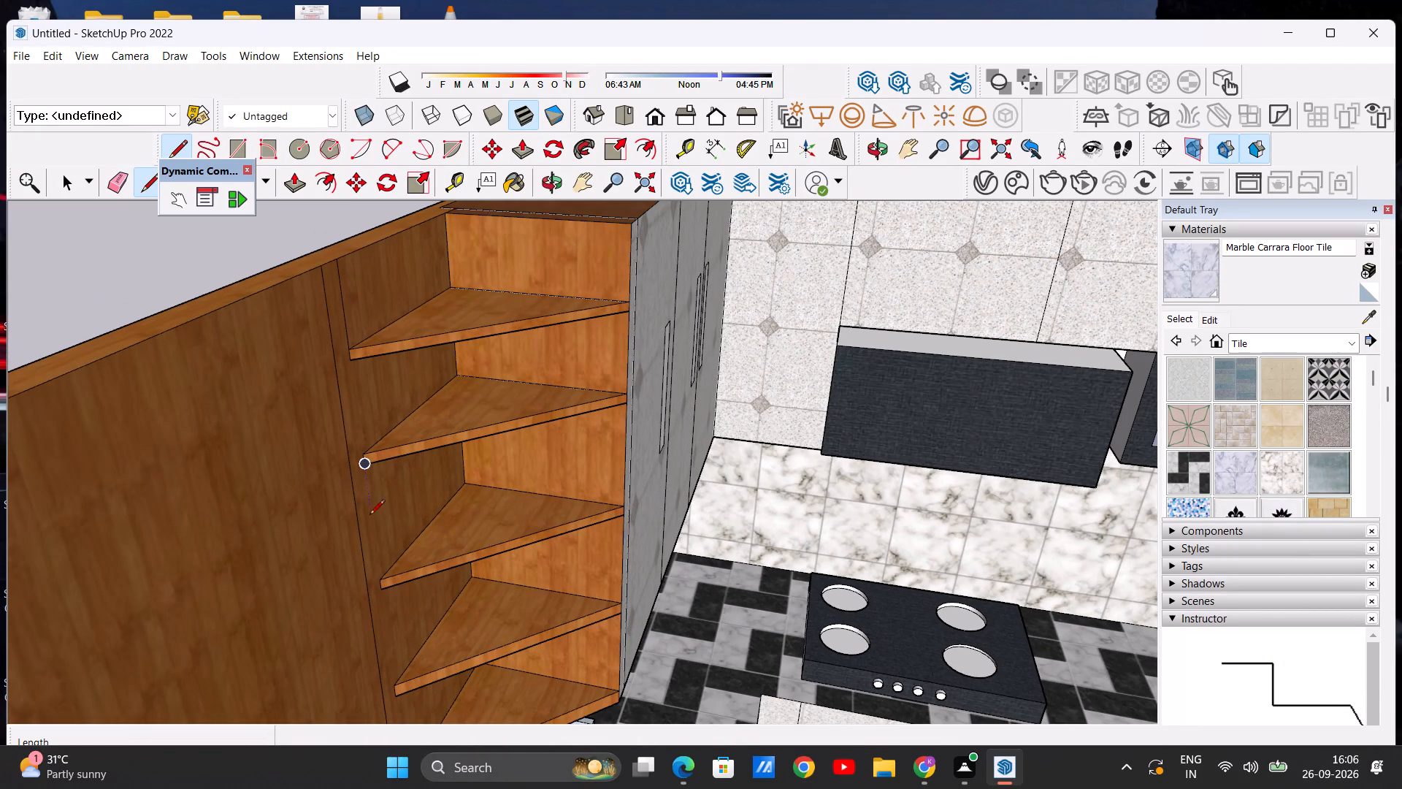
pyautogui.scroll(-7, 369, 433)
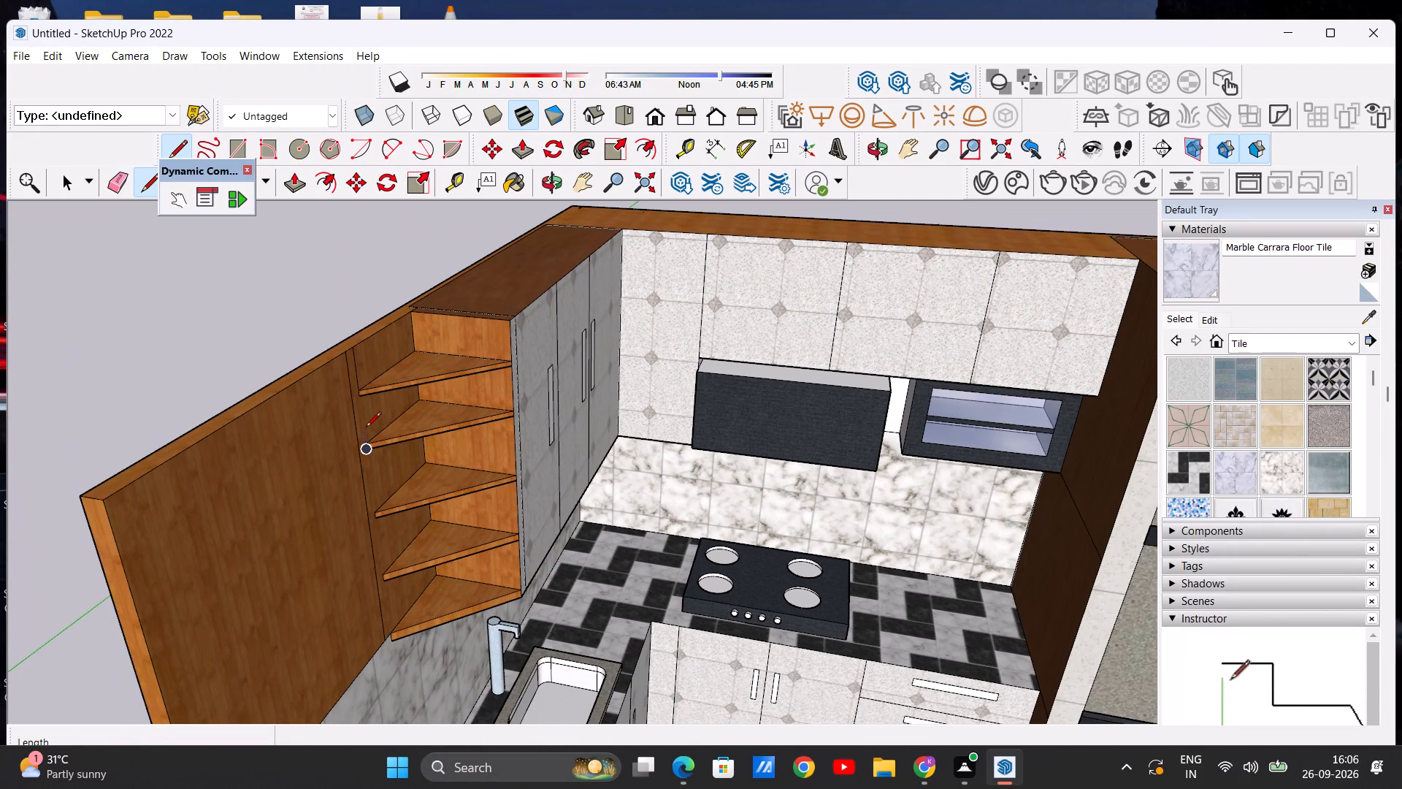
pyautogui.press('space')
# Draw a second vertical line about 3' 6 1/16" close beside the first, from the sink-side wall's top edge down to the backsplash.
pyautogui.scroll(6, 354, 360)
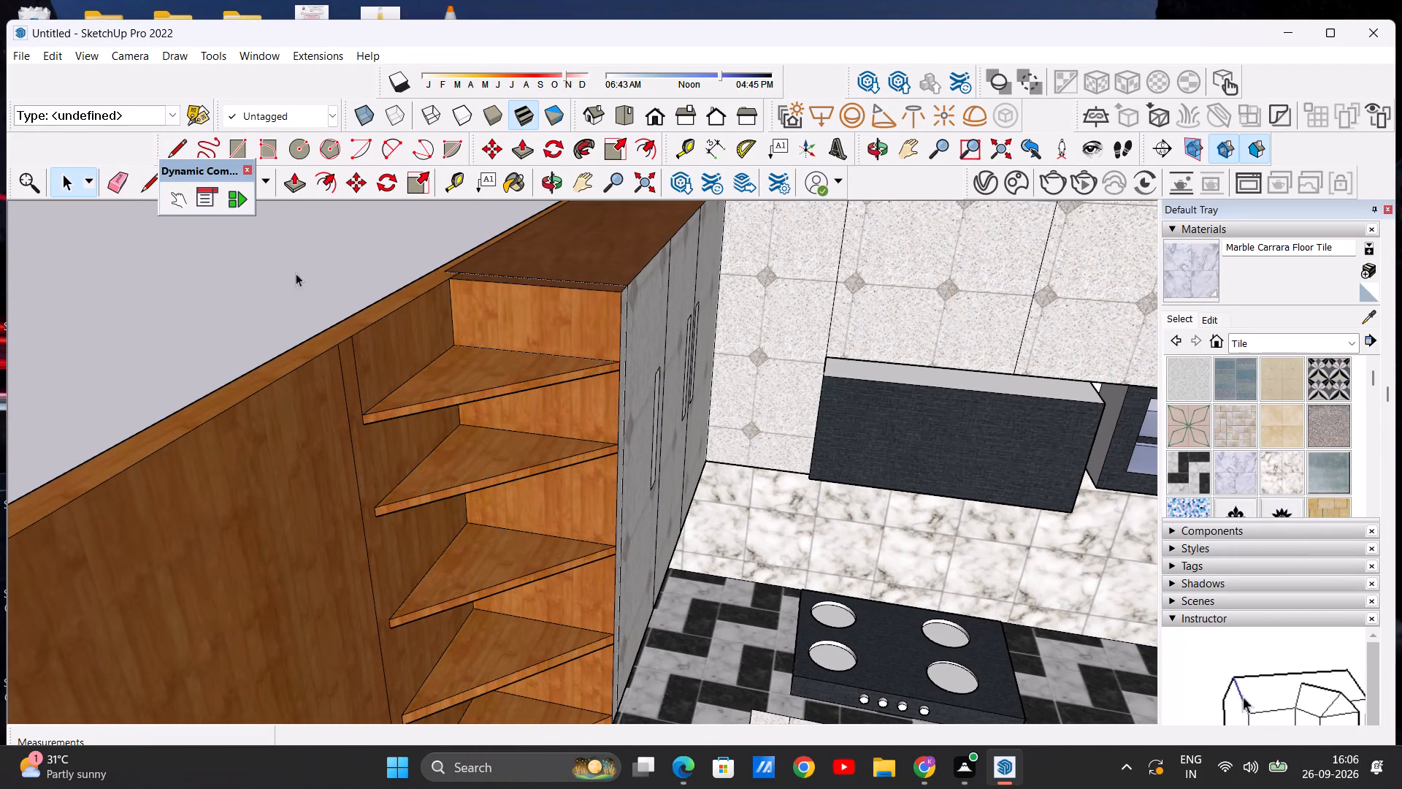
pyautogui.click(182, 148)
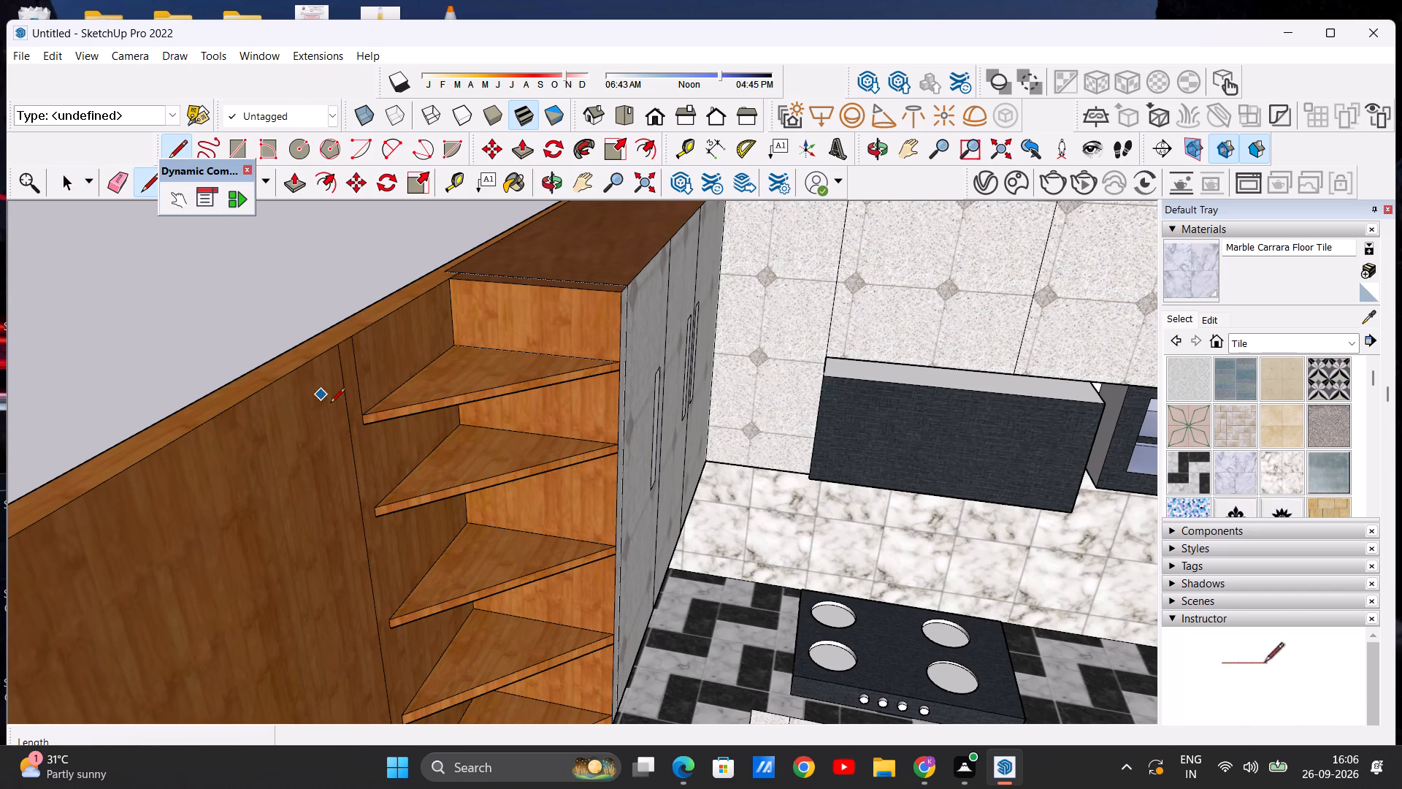
pyautogui.scroll(7, 355, 430)
pyautogui.scroll(-7, 361, 424)
pyautogui.scroll(6, 340, 319)
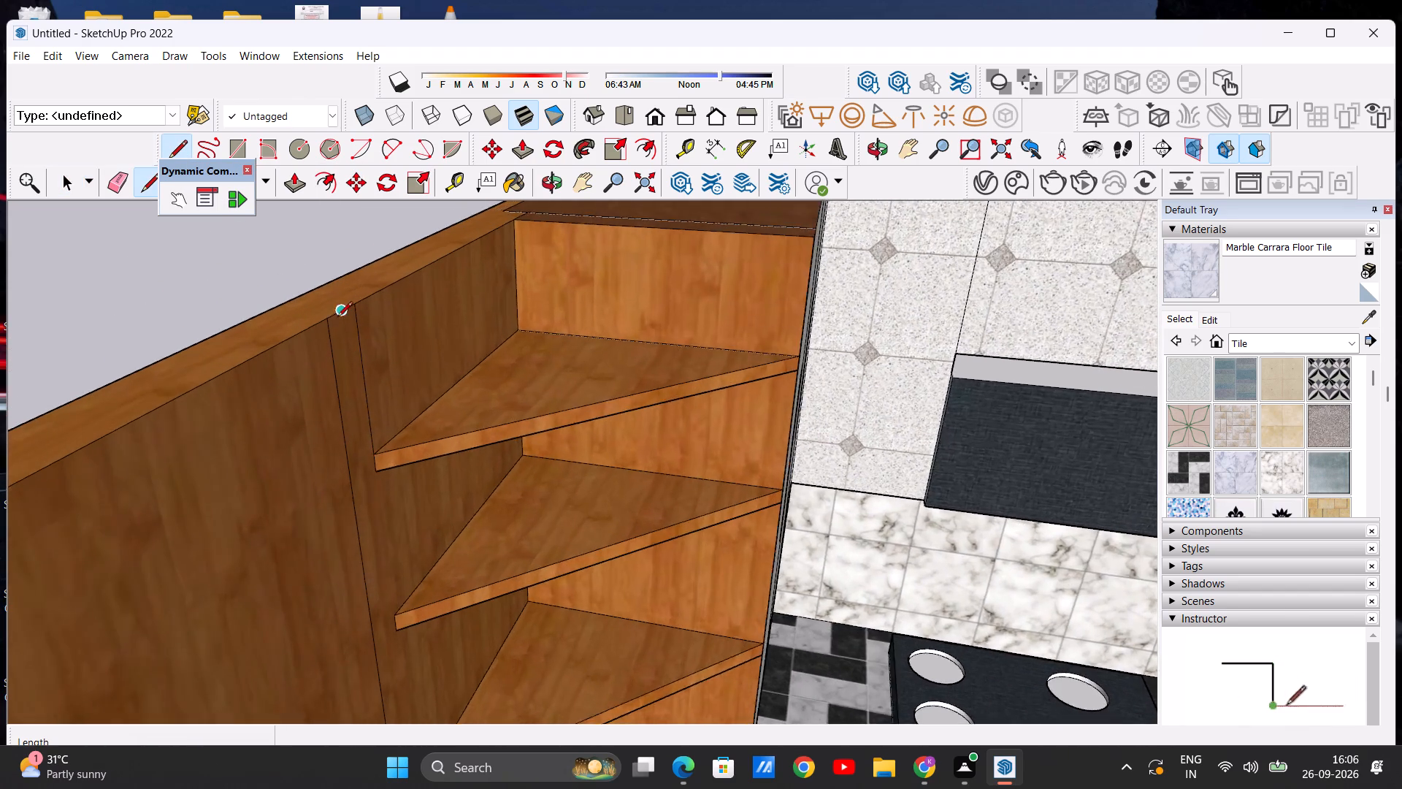
pyautogui.scroll(6, 337, 318)
pyautogui.click(340, 308)
pyautogui.scroll(-7, 351, 419)
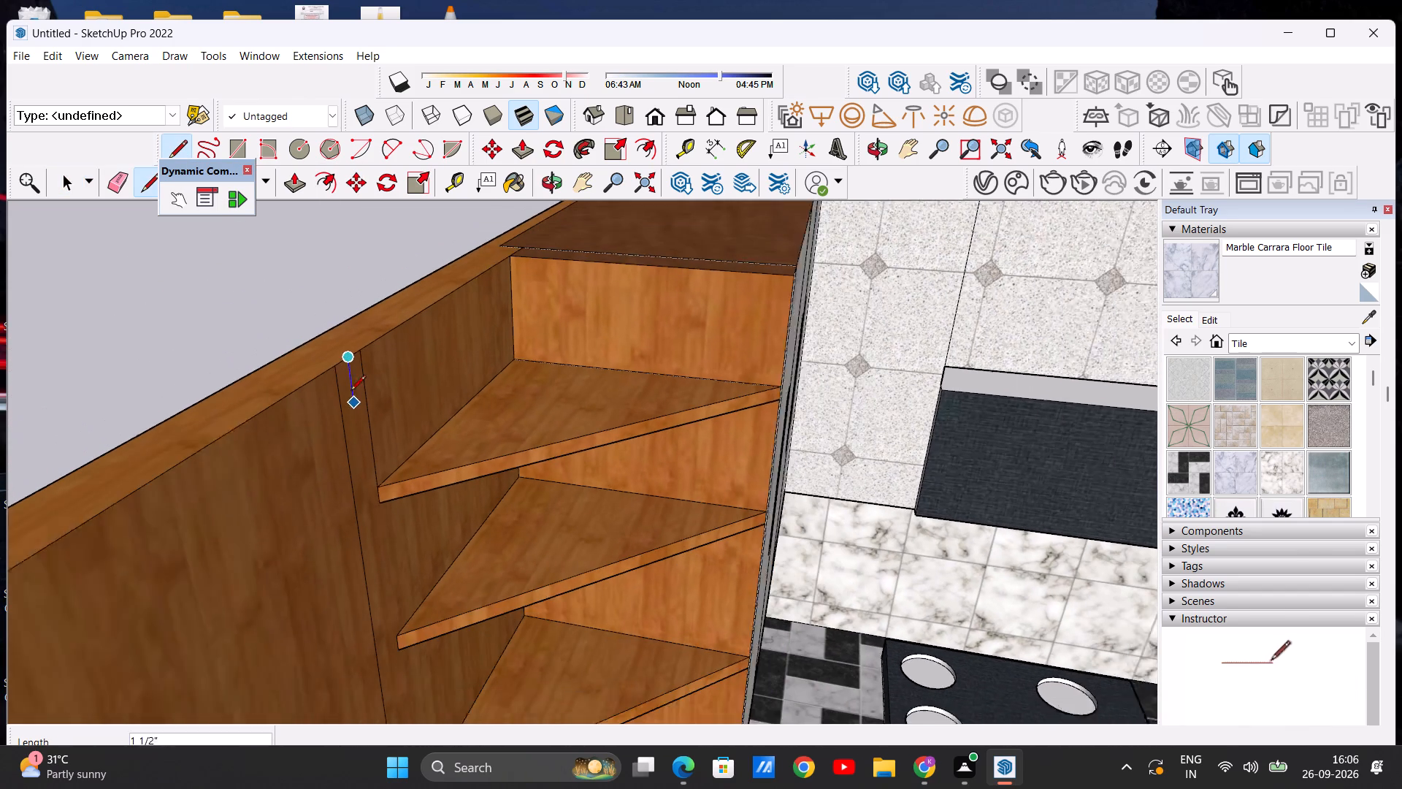
pyautogui.scroll(-2, 350, 392)
pyautogui.scroll(-11, 378, 532)
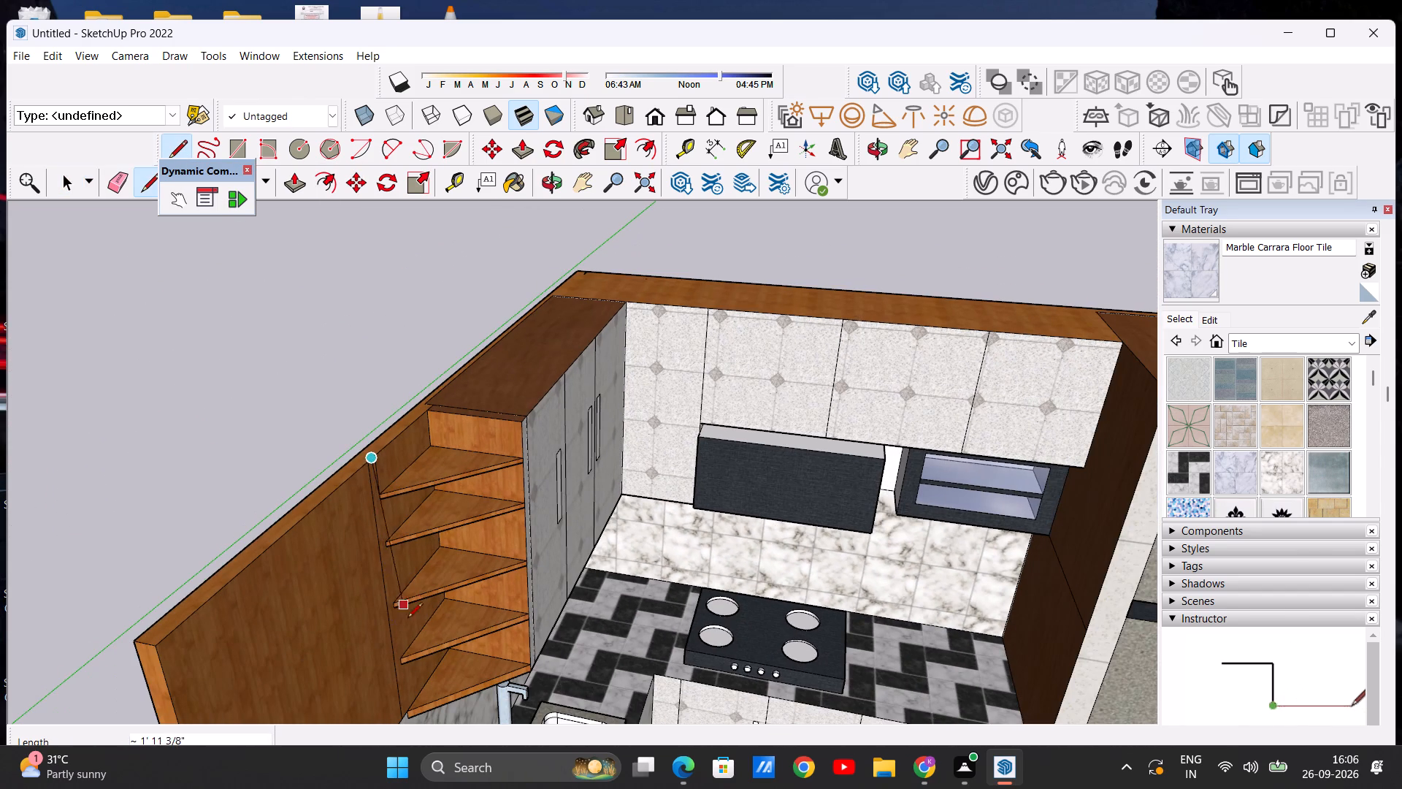
pyautogui.scroll(8, 413, 671)
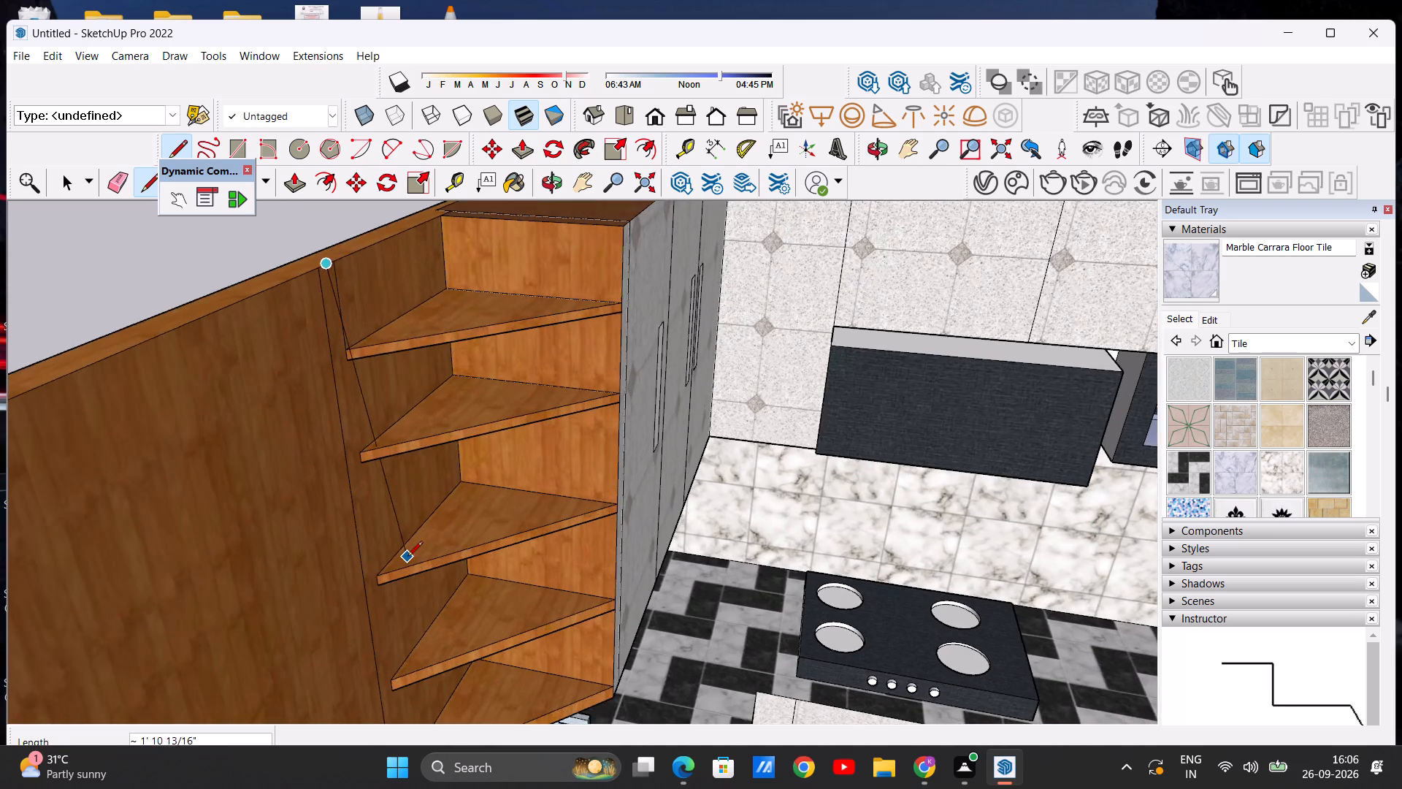
pyautogui.scroll(3, 407, 557)
pyautogui.scroll(-20, 409, 539)
pyautogui.scroll(-2, 409, 539)
pyautogui.scroll(16, 401, 654)
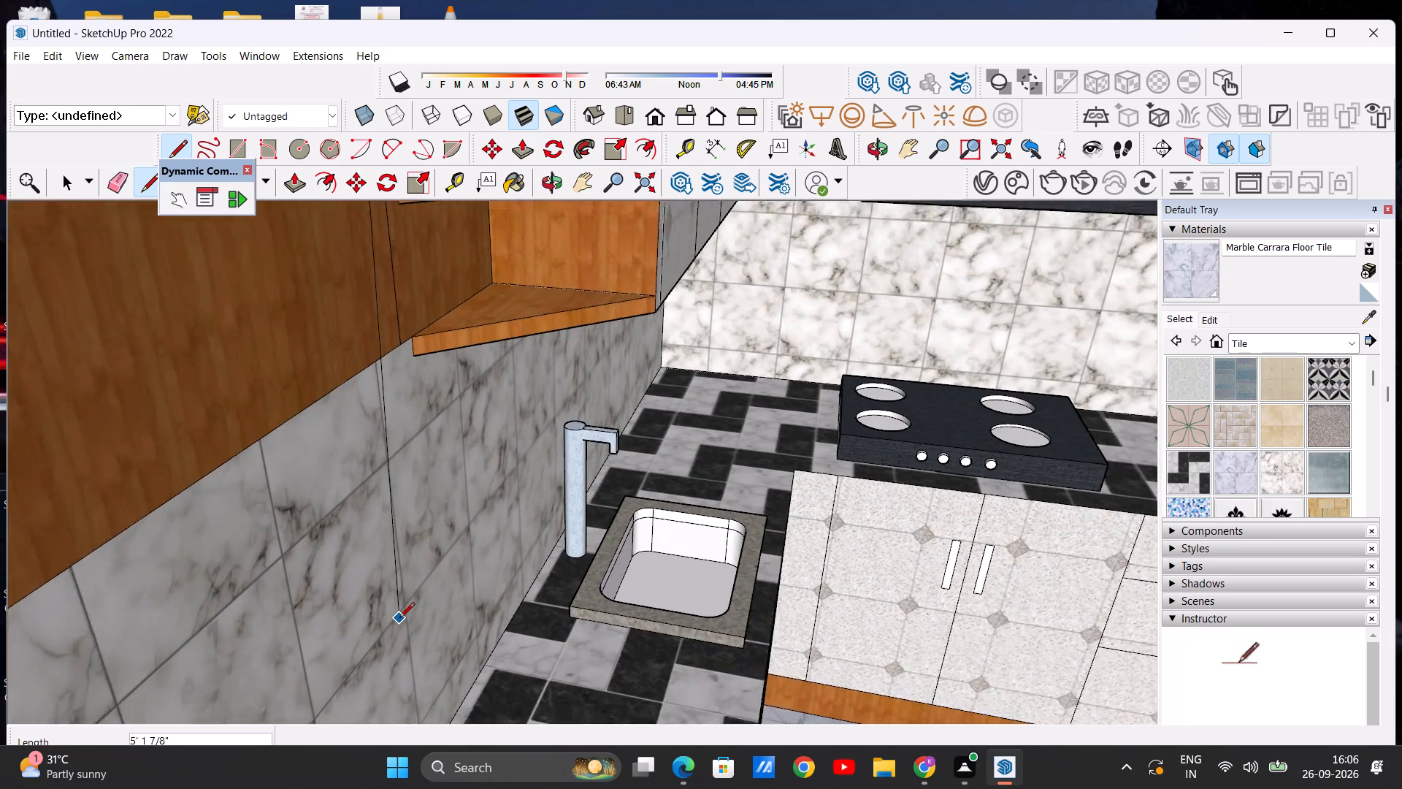
pyautogui.scroll(1, 399, 619)
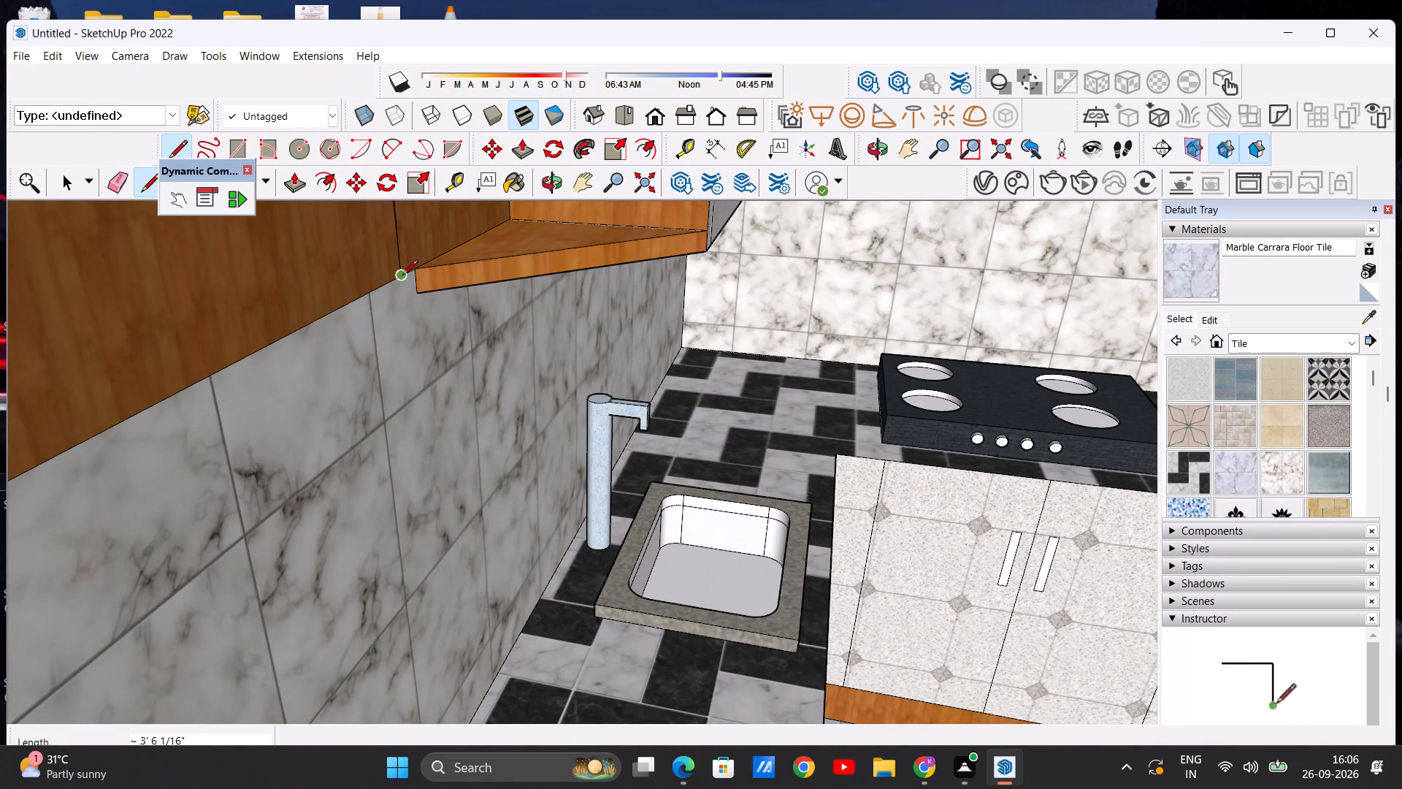
pyautogui.scroll(8, 402, 270)
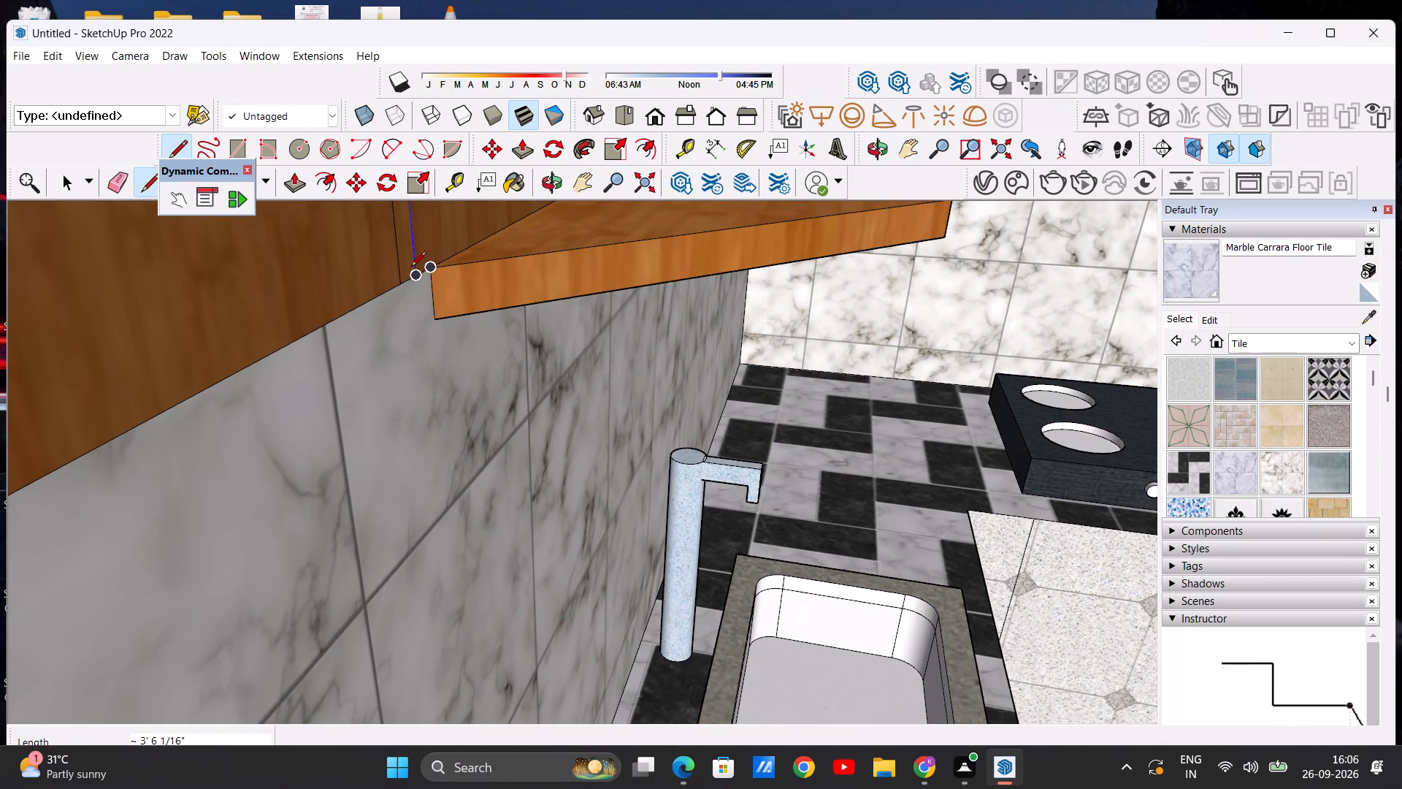
pyautogui.click(411, 270)
pyautogui.press('space')
# Erase the short vertical line running from the top open shelf's front corner up to the wall's top edge.
pyautogui.scroll(-13, 388, 356)
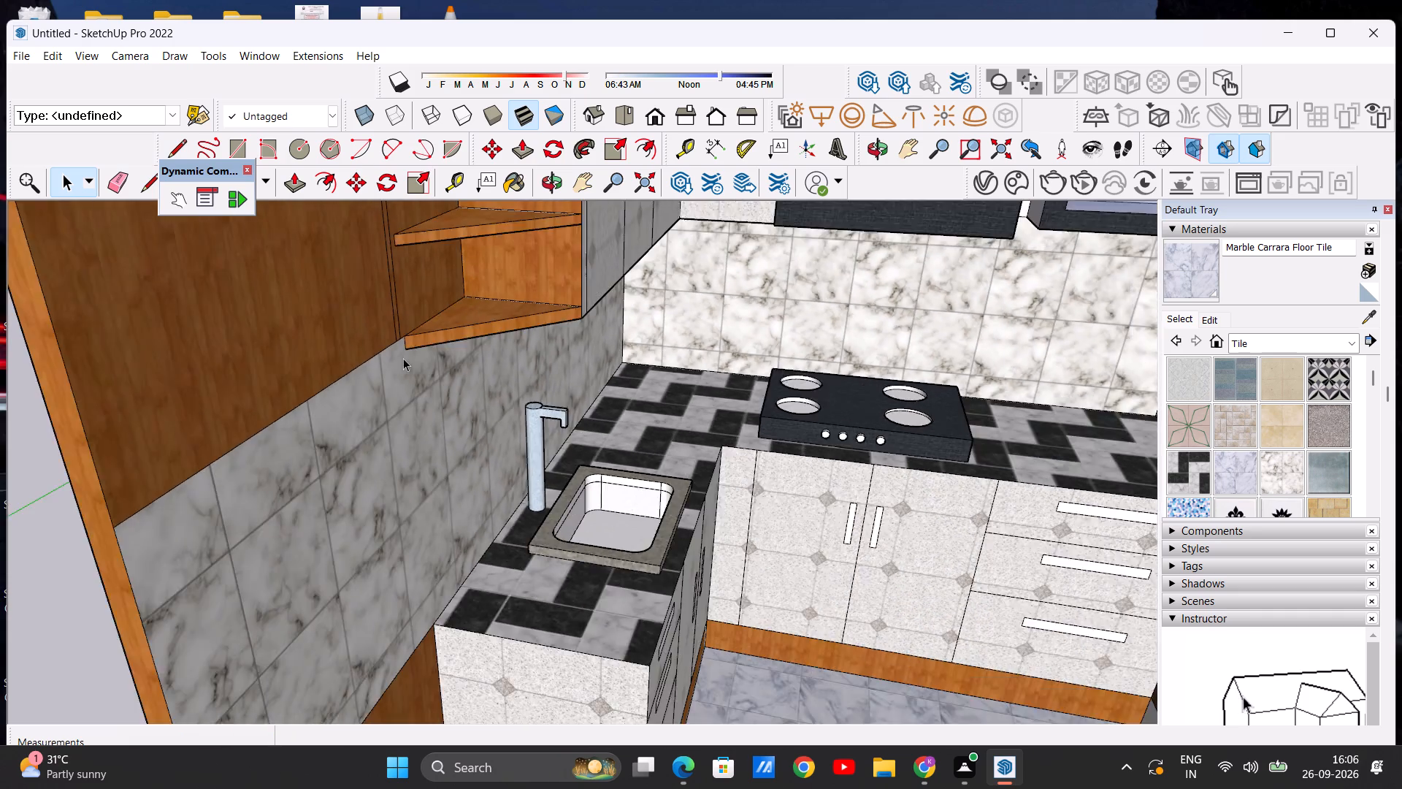
pyautogui.scroll(-16, 403, 358)
pyautogui.scroll(12, 410, 229)
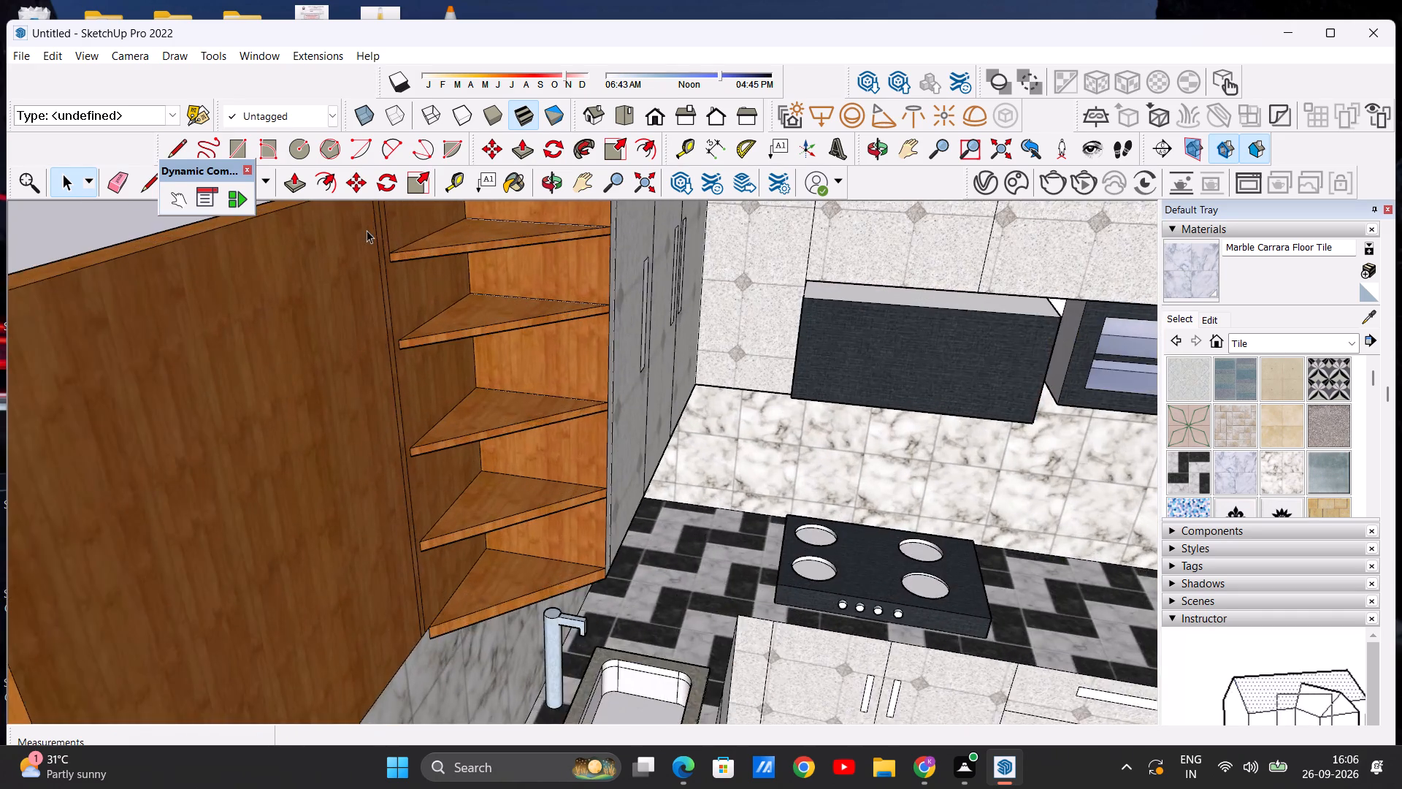
pyautogui.scroll(9, 367, 230)
pyautogui.scroll(-10, 348, 275)
pyautogui.scroll(13, 361, 241)
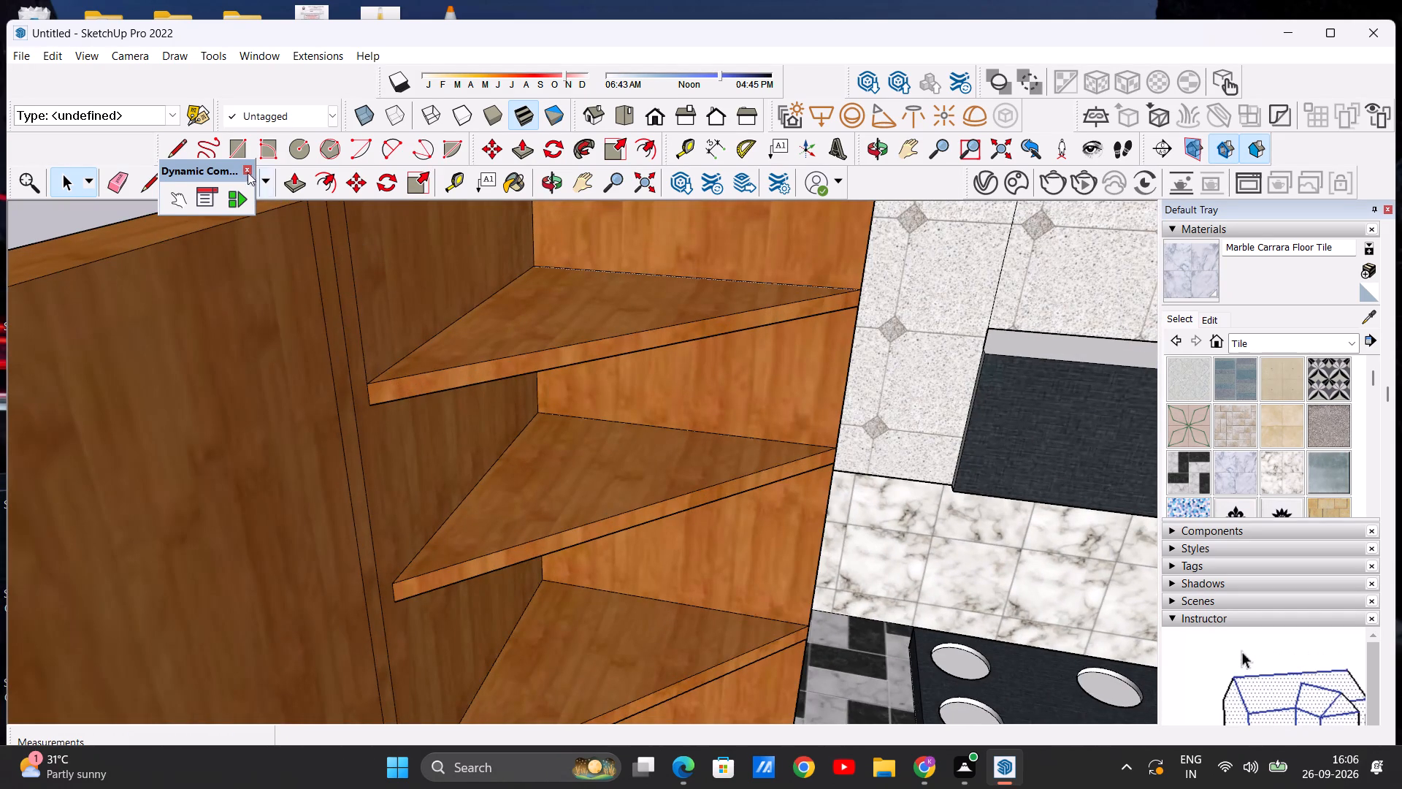
pyautogui.click(129, 172)
pyautogui.scroll(7, 346, 308)
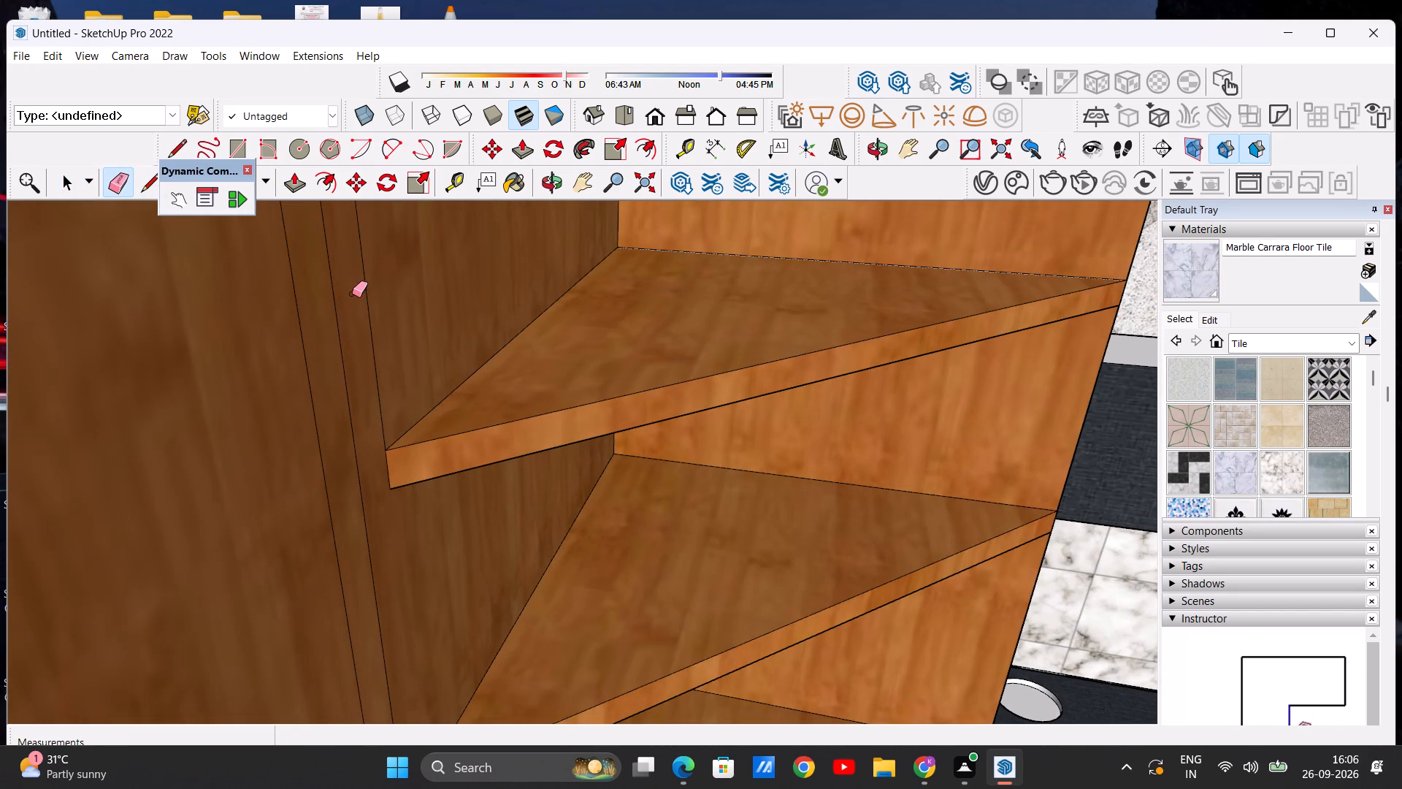
pyautogui.moveTo(354, 294); pyautogui.dragTo(373, 289)
# Push/Pull the narrow vertical strip beside the open shelves outward about 1 1/8" from the sink-side wall.
pyautogui.scroll(-18, 372, 294)
pyautogui.scroll(5, 415, 299)
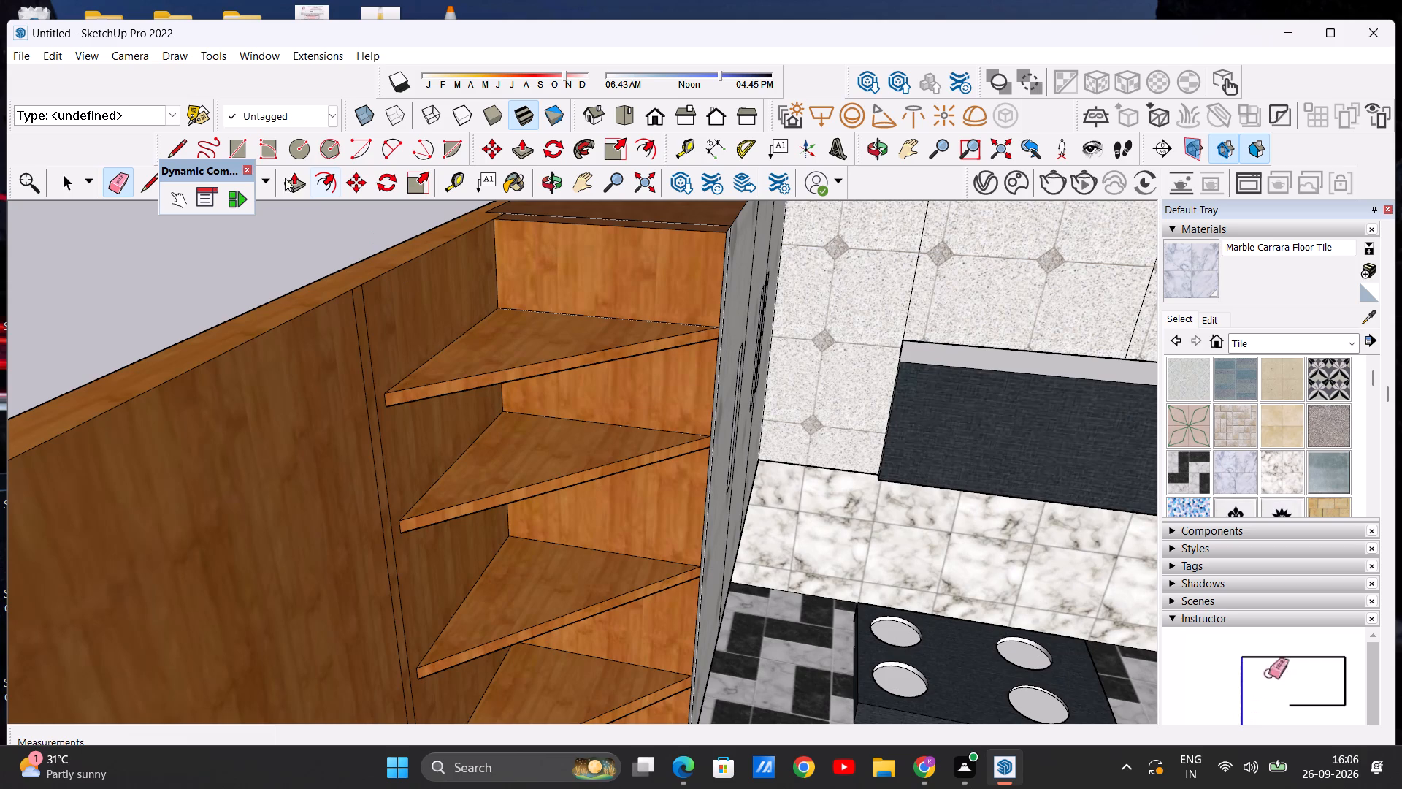
pyautogui.click(292, 178)
pyautogui.moveTo(435, 370); pyautogui.dragTo(565, 299, button='middle')
pyautogui.moveTo(492, 329); pyautogui.dragTo(488, 343, button='middle')
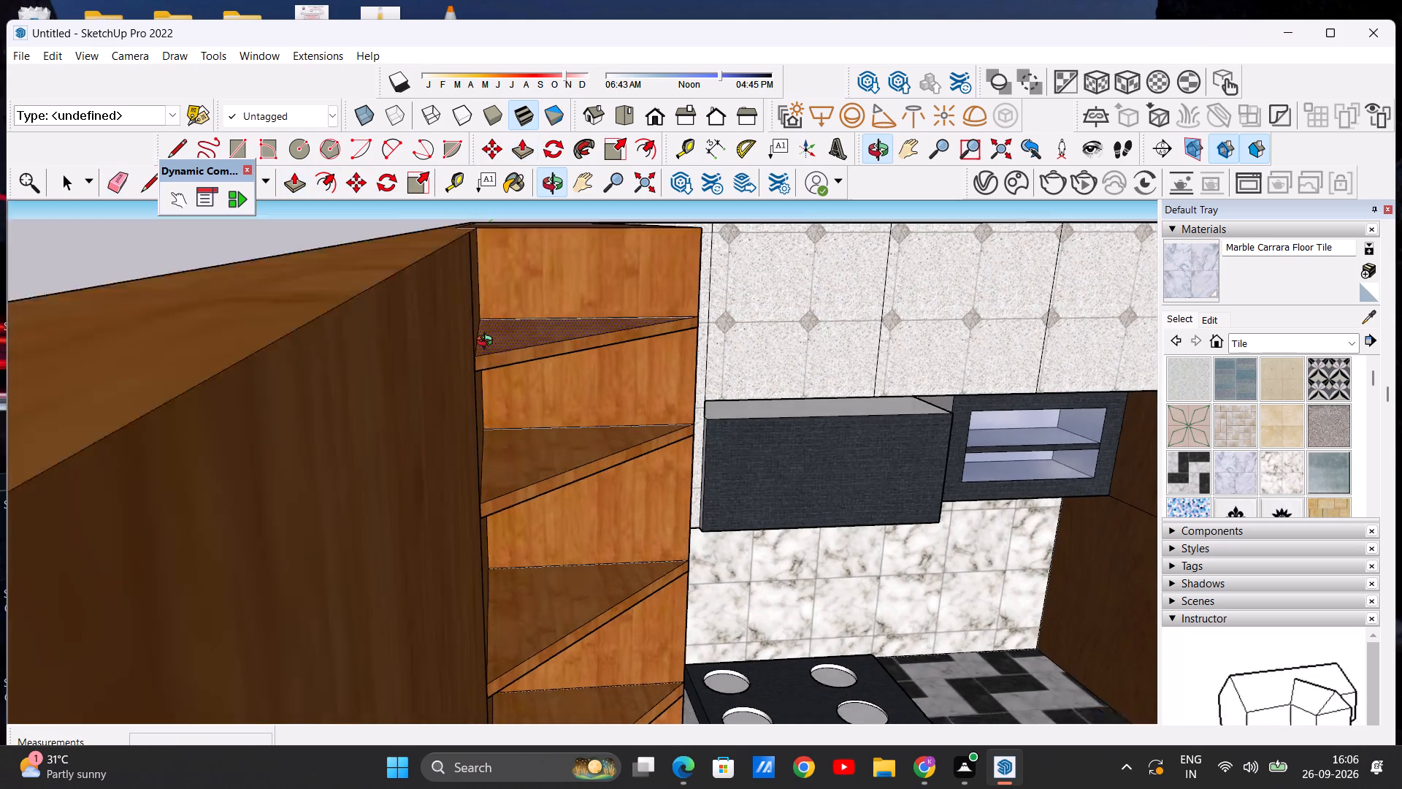
pyautogui.moveTo(488, 343); pyautogui.dragTo(365, 367, button='middle')
pyautogui.scroll(4, 354, 341)
pyautogui.click(355, 328)
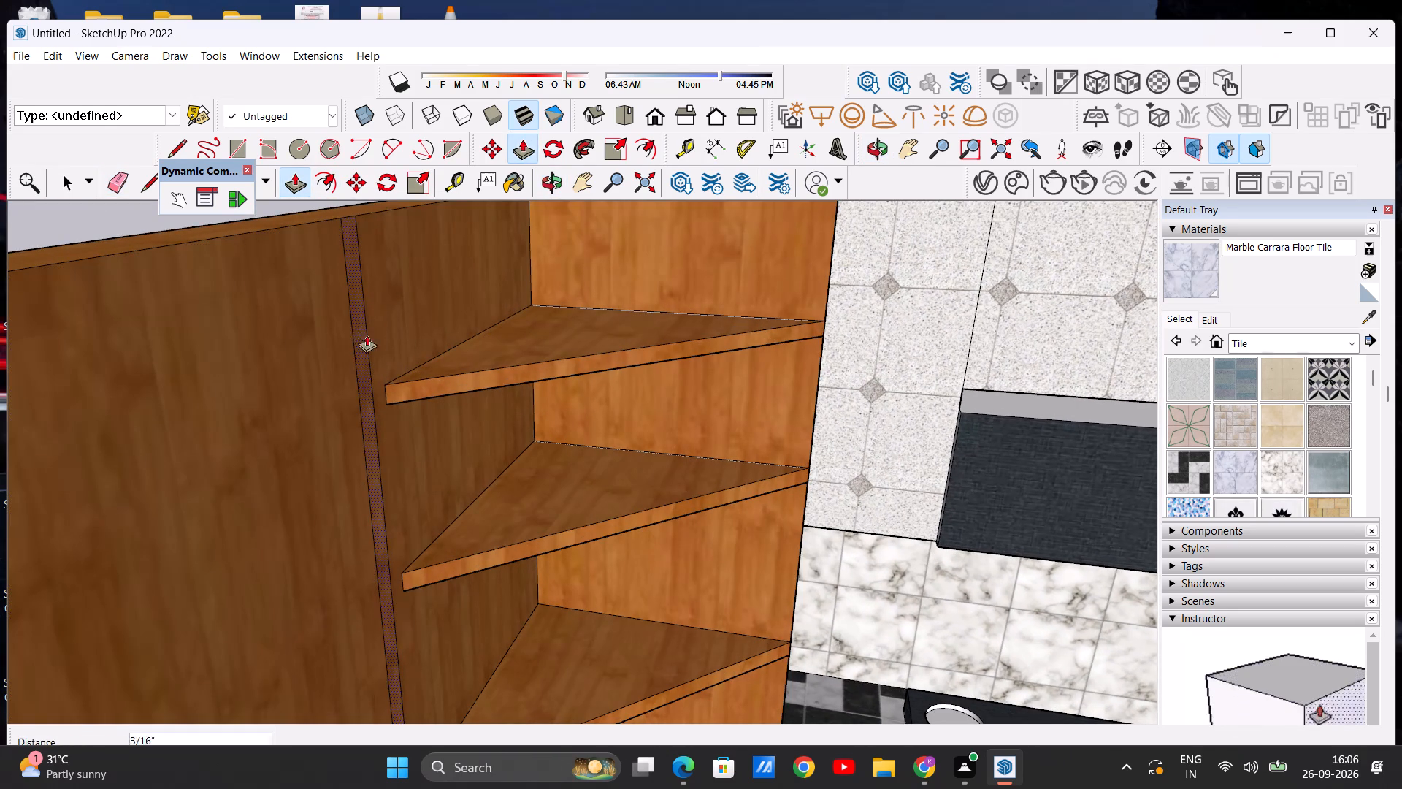
pyautogui.scroll(-14, 411, 346)
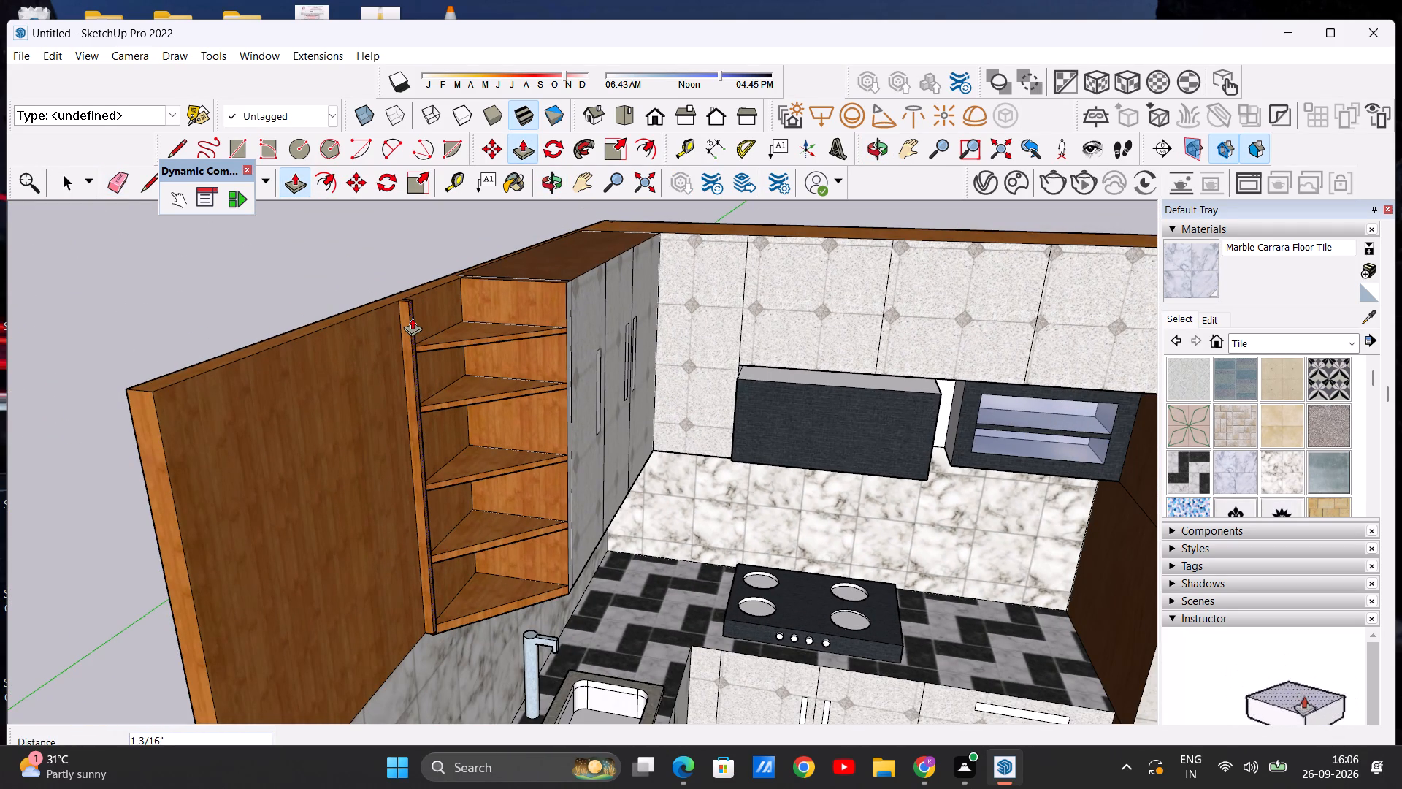
pyautogui.click(411, 316)
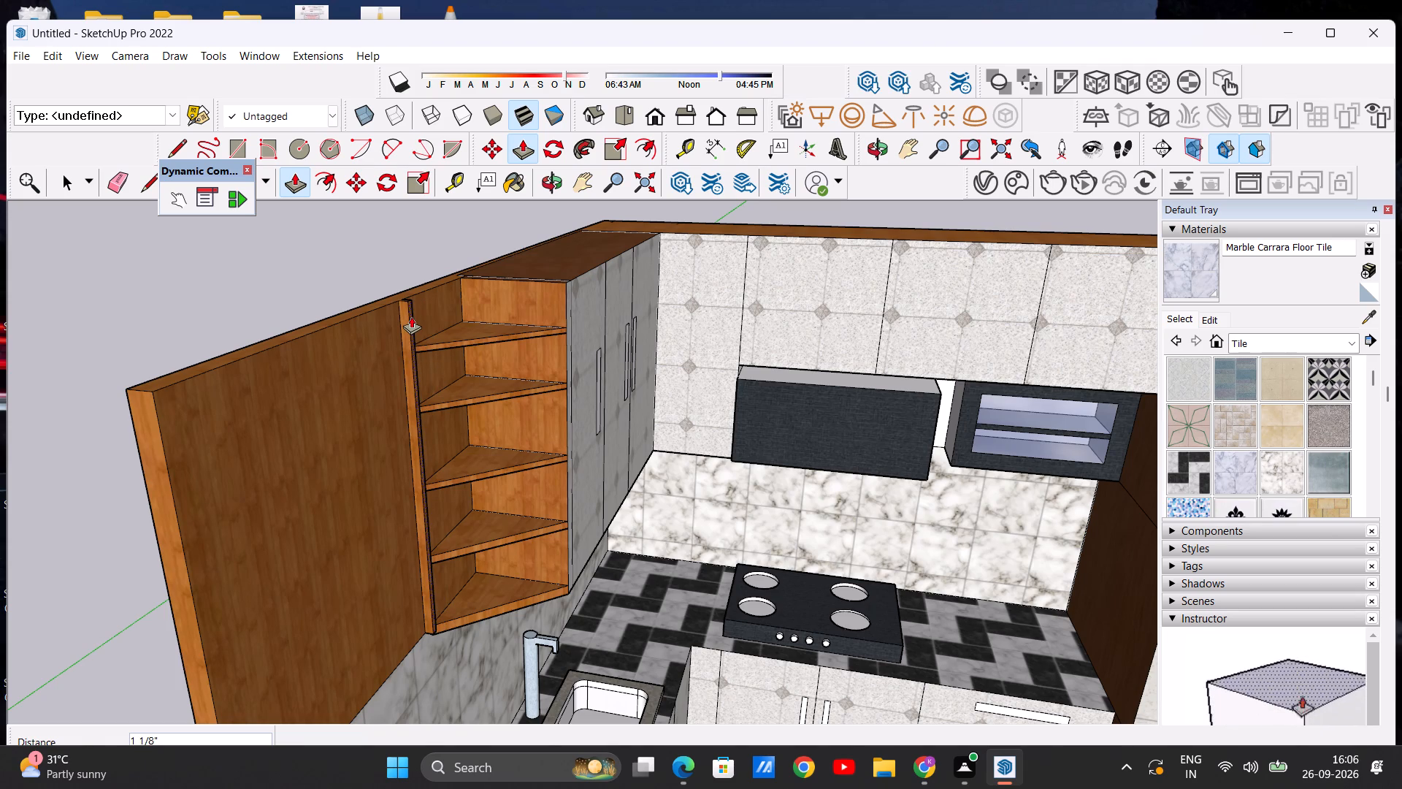
pyautogui.press('space')
# Examine the raised strip beside the open shelves and the whole kitchen from inside and all around the outside.
pyautogui.scroll(-8, 406, 313)
pyautogui.scroll(13, 413, 332)
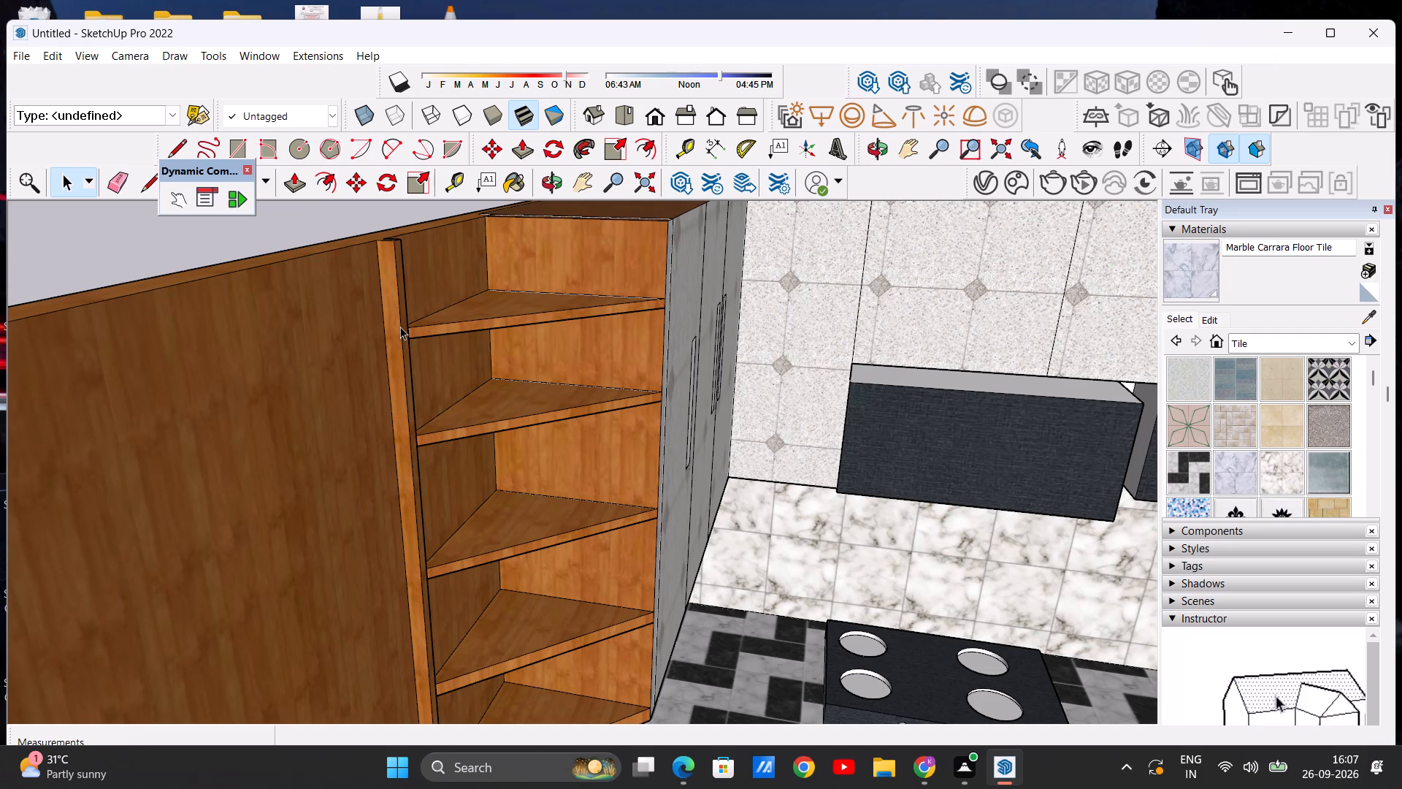
pyautogui.scroll(-14, 584, 496)
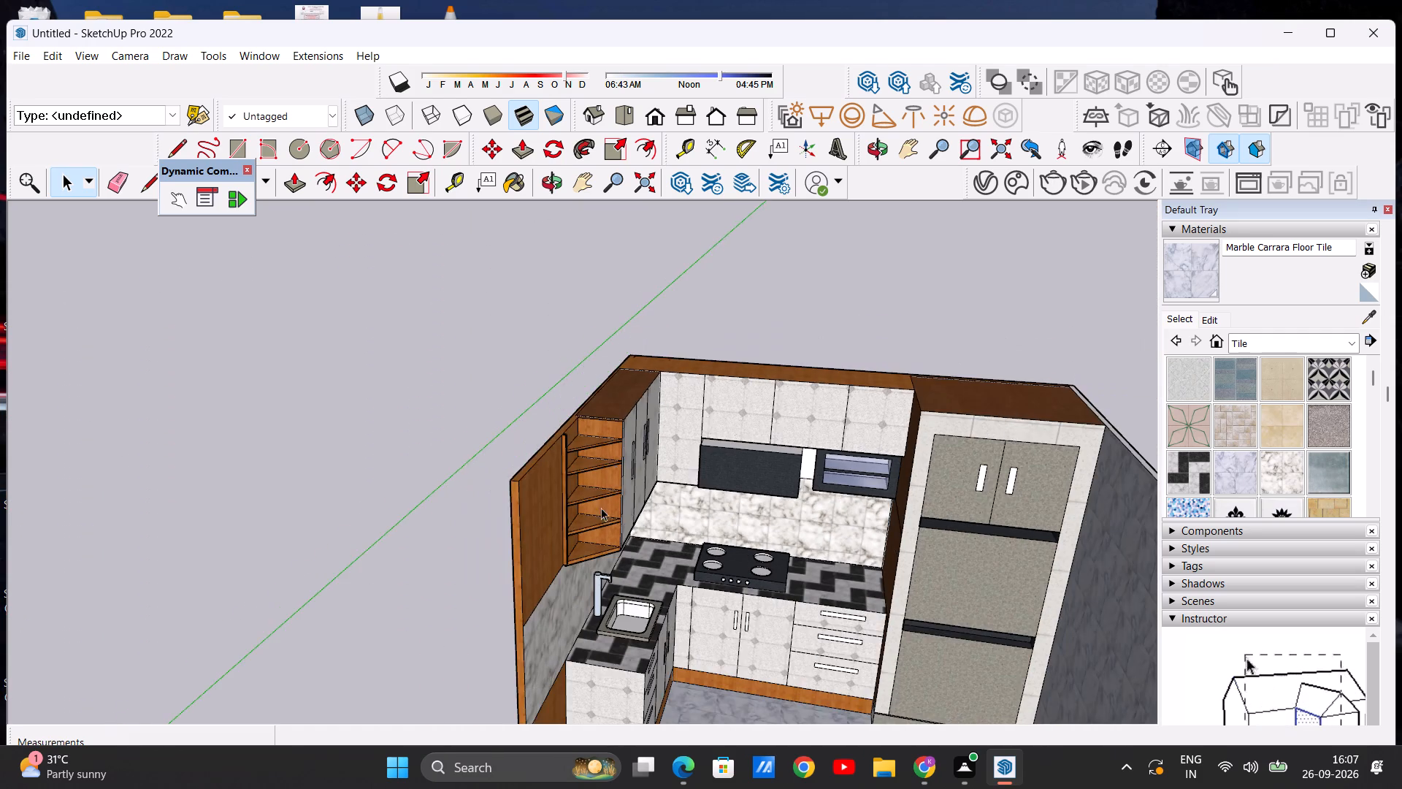
pyautogui.moveTo(601, 508); pyautogui.dragTo(547, 442, button='middle')
pyautogui.scroll(8, 547, 435)
pyautogui.scroll(-4, 505, 407)
pyautogui.scroll(1, 510, 409)
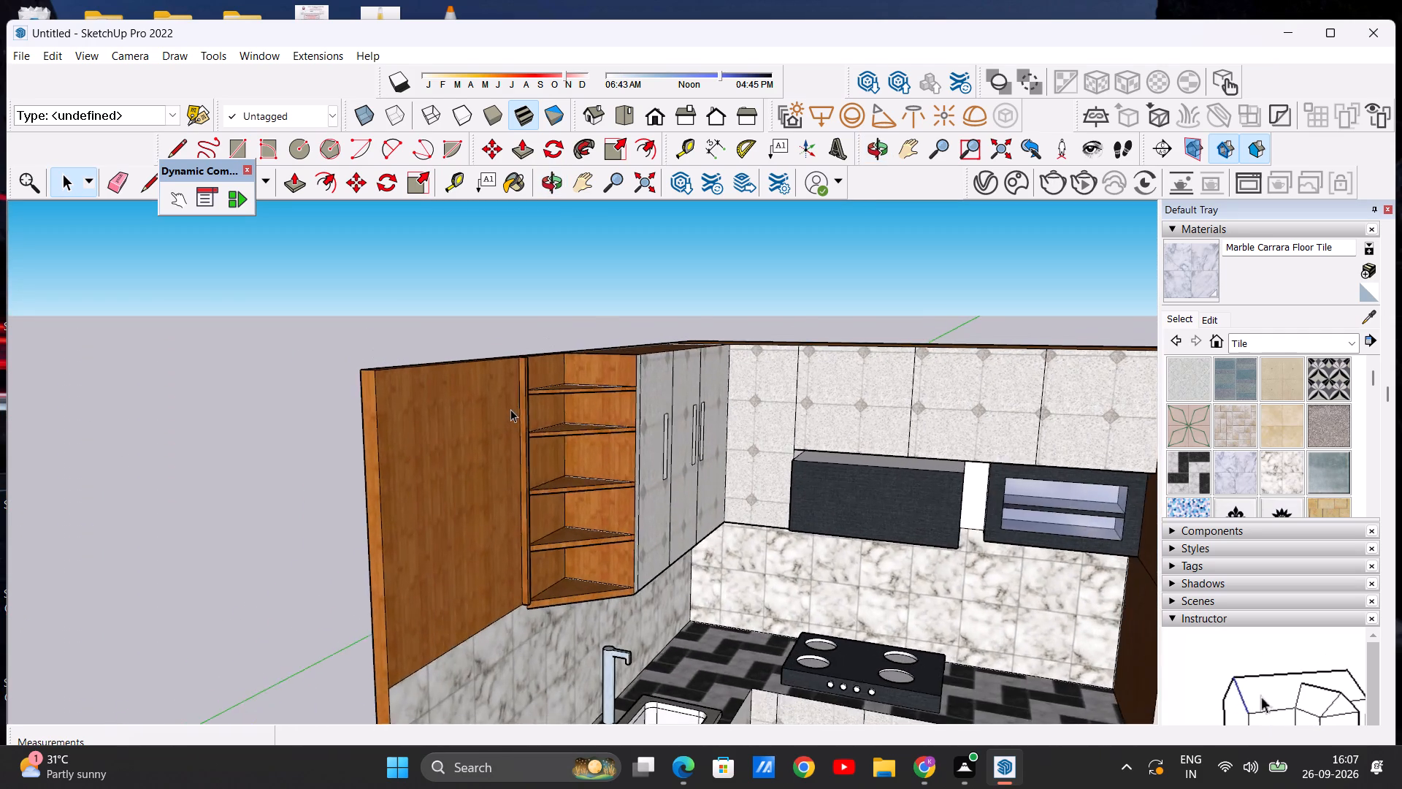
pyautogui.moveTo(518, 424); pyautogui.dragTo(507, 441, button='middle')
pyautogui.scroll(-9, 517, 482)
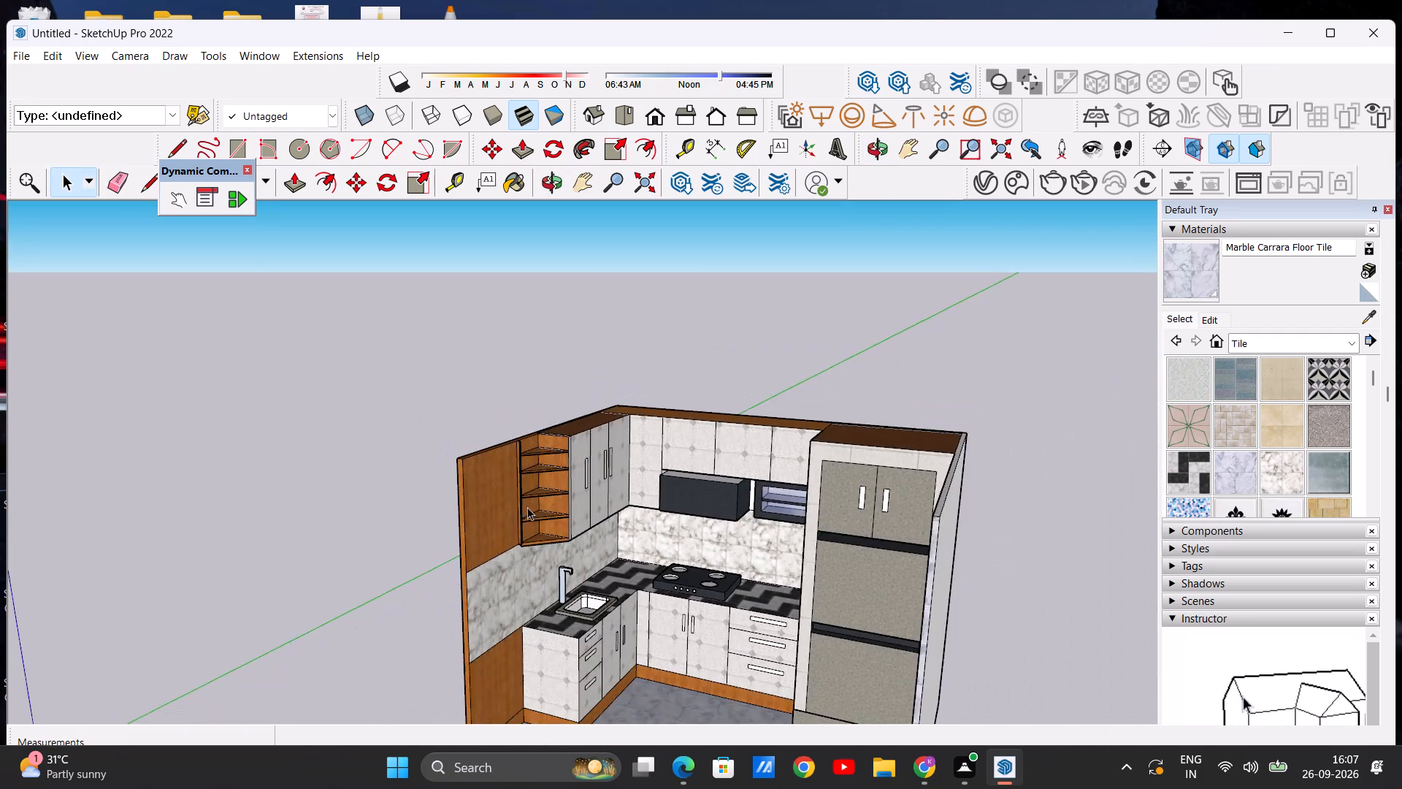
pyautogui.moveTo(530, 508); pyautogui.dragTo(641, 513, button='middle')
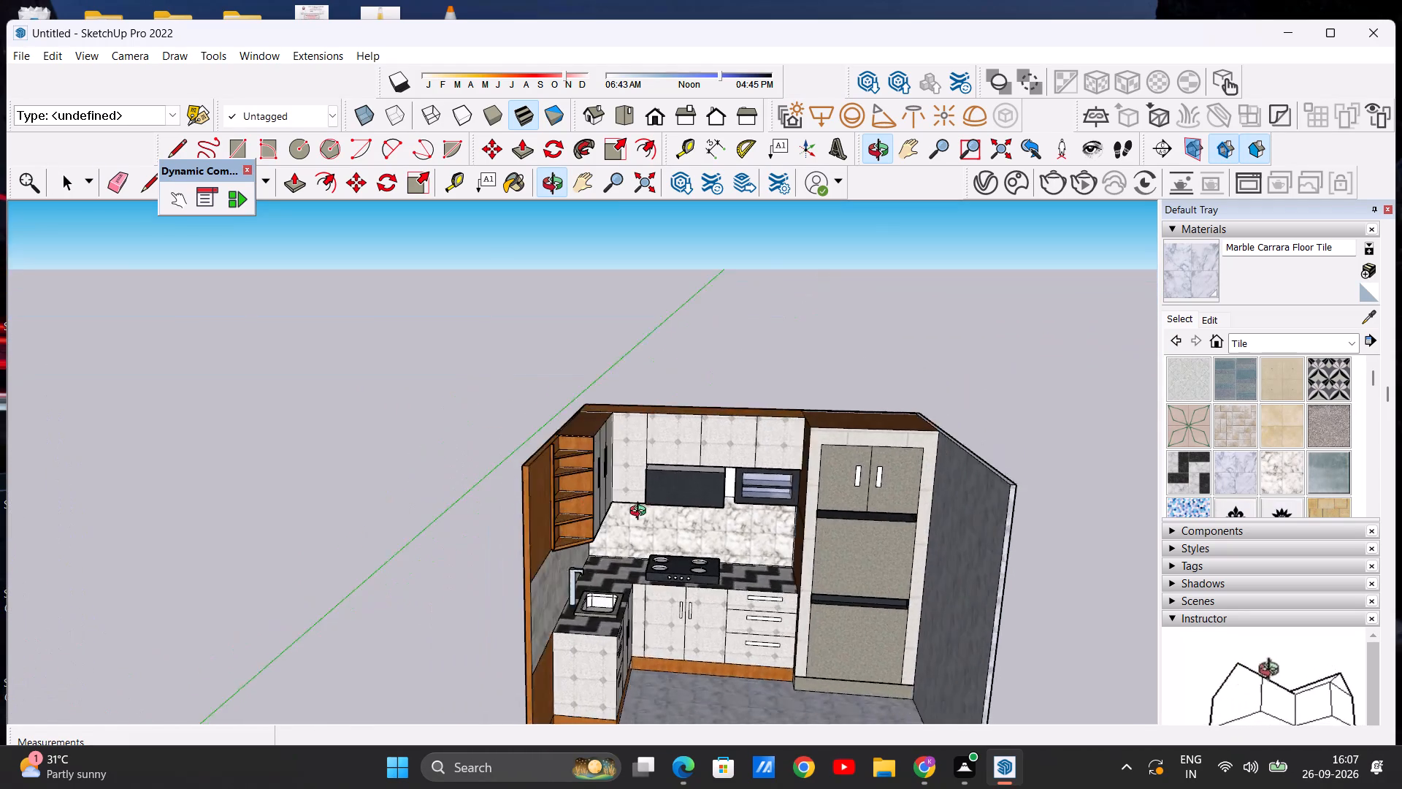
pyautogui.moveTo(641, 513); pyautogui.dragTo(858, 468, button='middle')
pyautogui.scroll(-4, 840, 462)
pyautogui.scroll(-3, 702, 479)
pyautogui.scroll(12, 696, 512)
pyautogui.scroll(-10, 697, 498)
pyautogui.moveTo(683, 498); pyautogui.dragTo(1085, 524, button='middle')
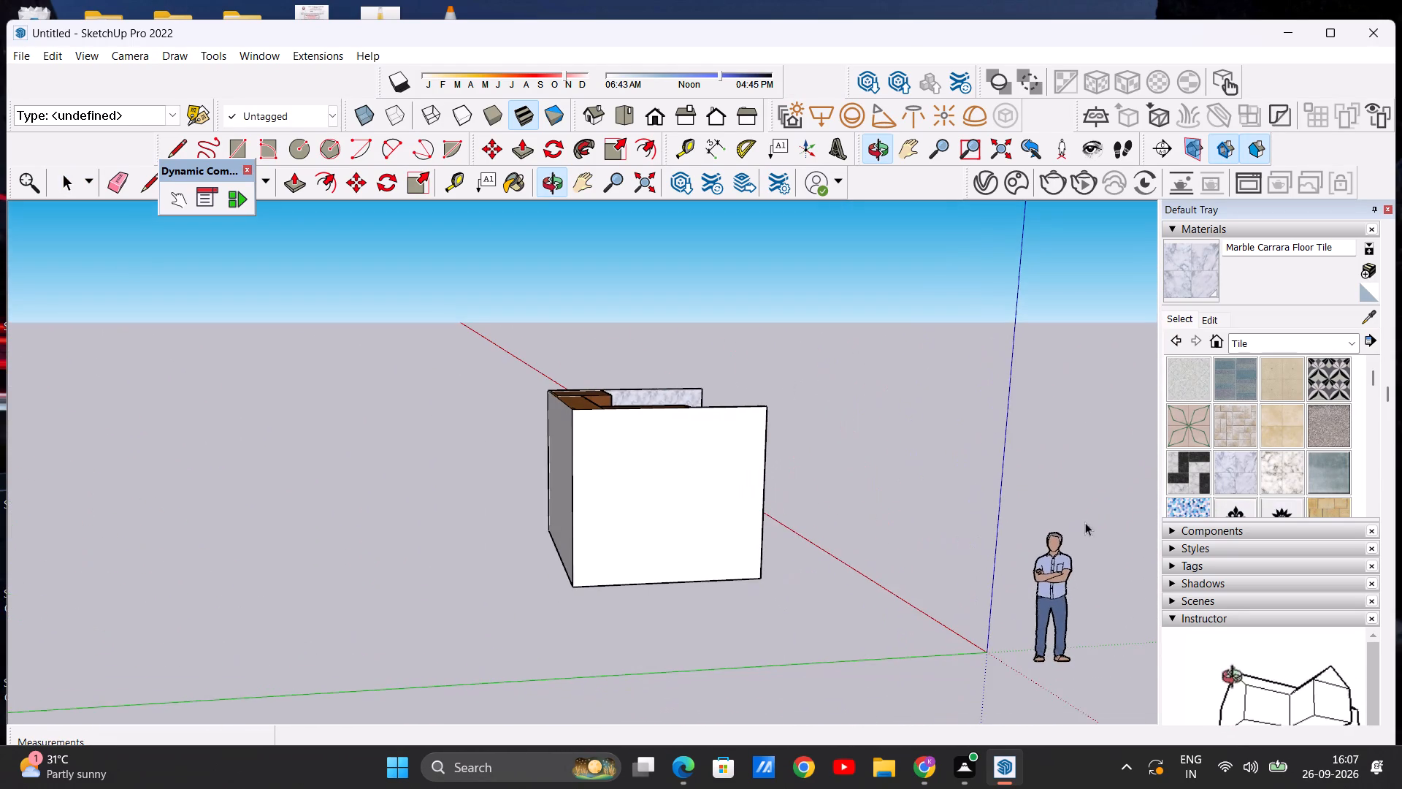
pyautogui.moveTo(583, 519); pyautogui.dragTo(919, 489, button='middle')
pyautogui.moveTo(491, 493); pyautogui.dragTo(958, 500, button='middle')
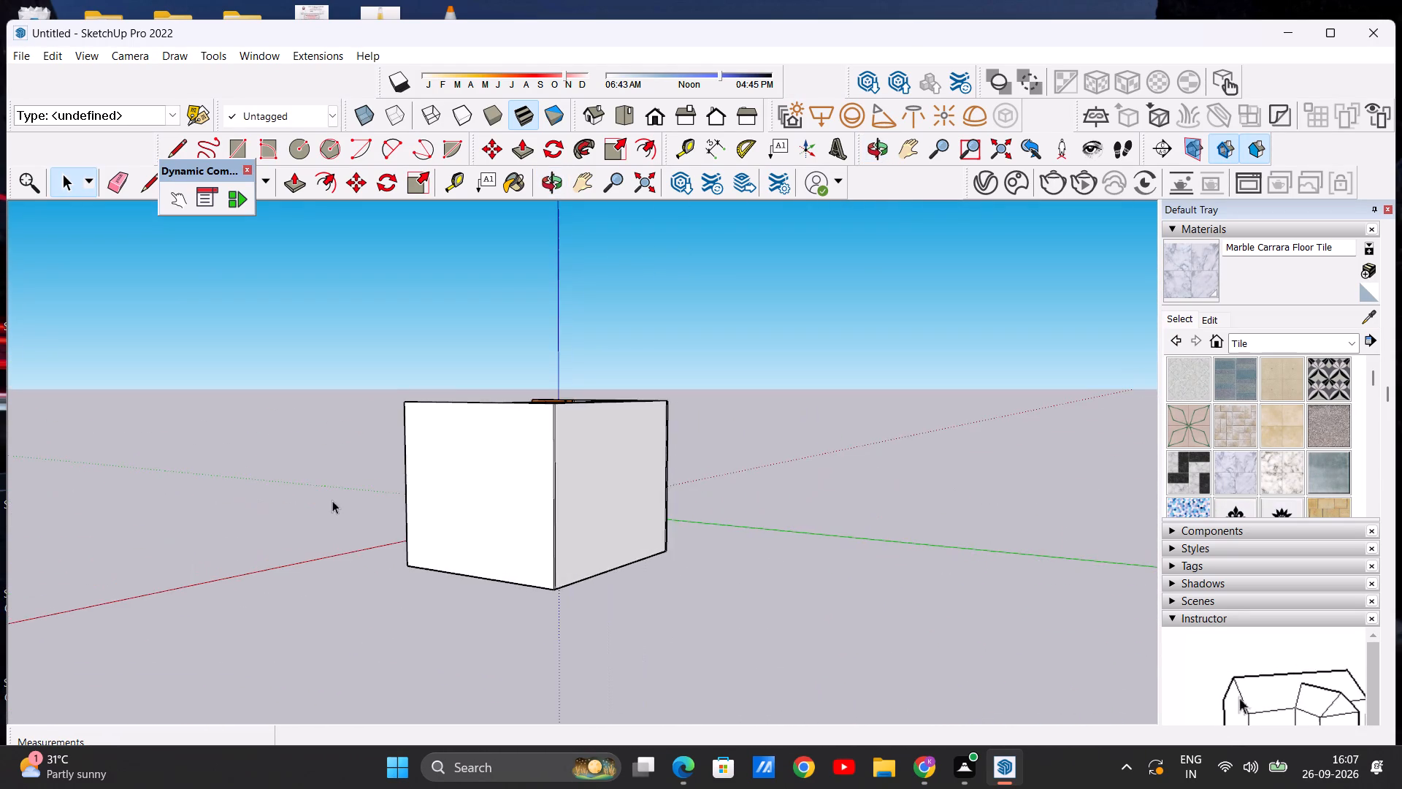
pyautogui.moveTo(334, 503); pyautogui.dragTo(781, 569, button='middle')
pyautogui.scroll(6, 602, 537)
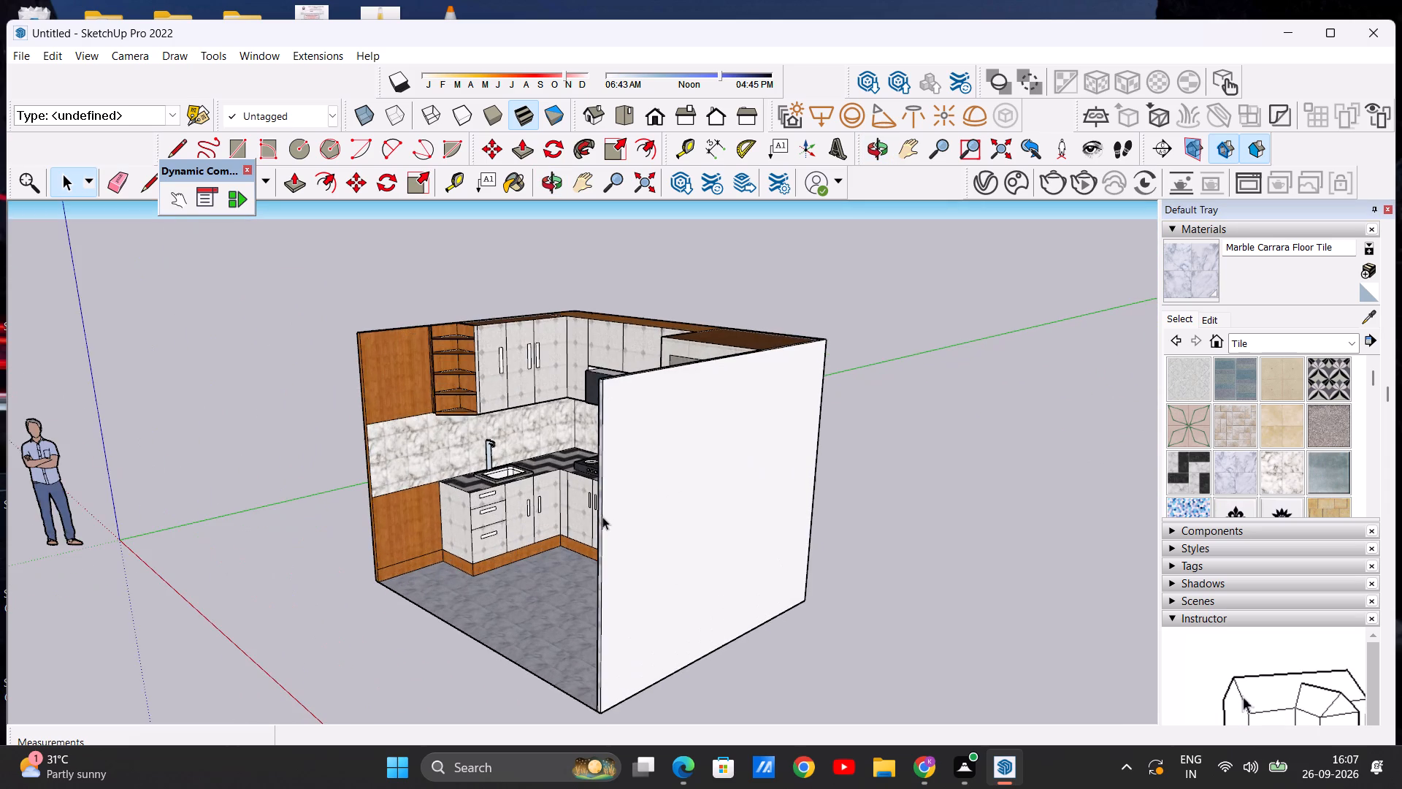
pyautogui.scroll(-6, 600, 504)
pyautogui.scroll(7, 648, 476)
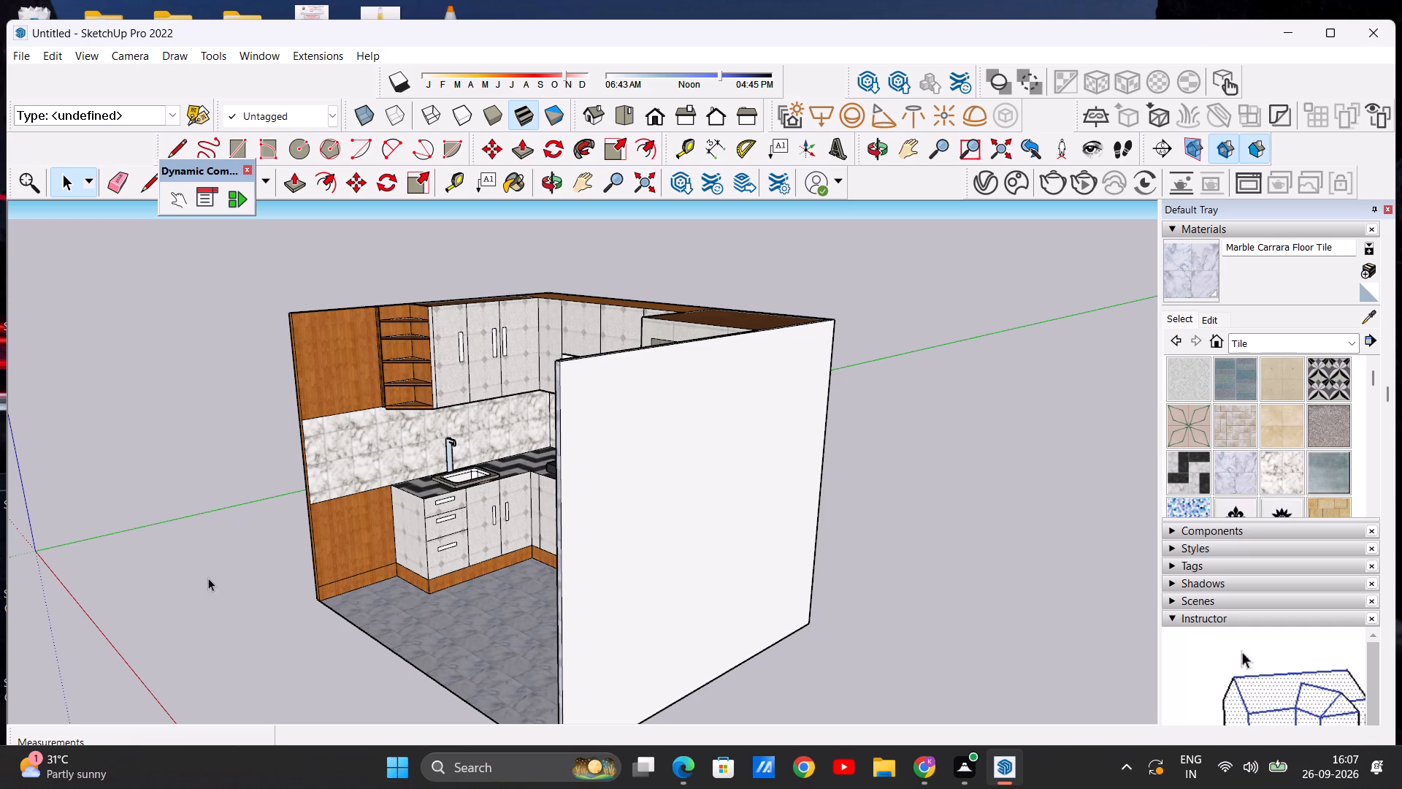
# Examine the whole kitchen from outside and through its open front, including the still unpainted outer wall faces.
pyautogui.scroll(-7, 115, 537)
pyautogui.scroll(-4, 0, 305)
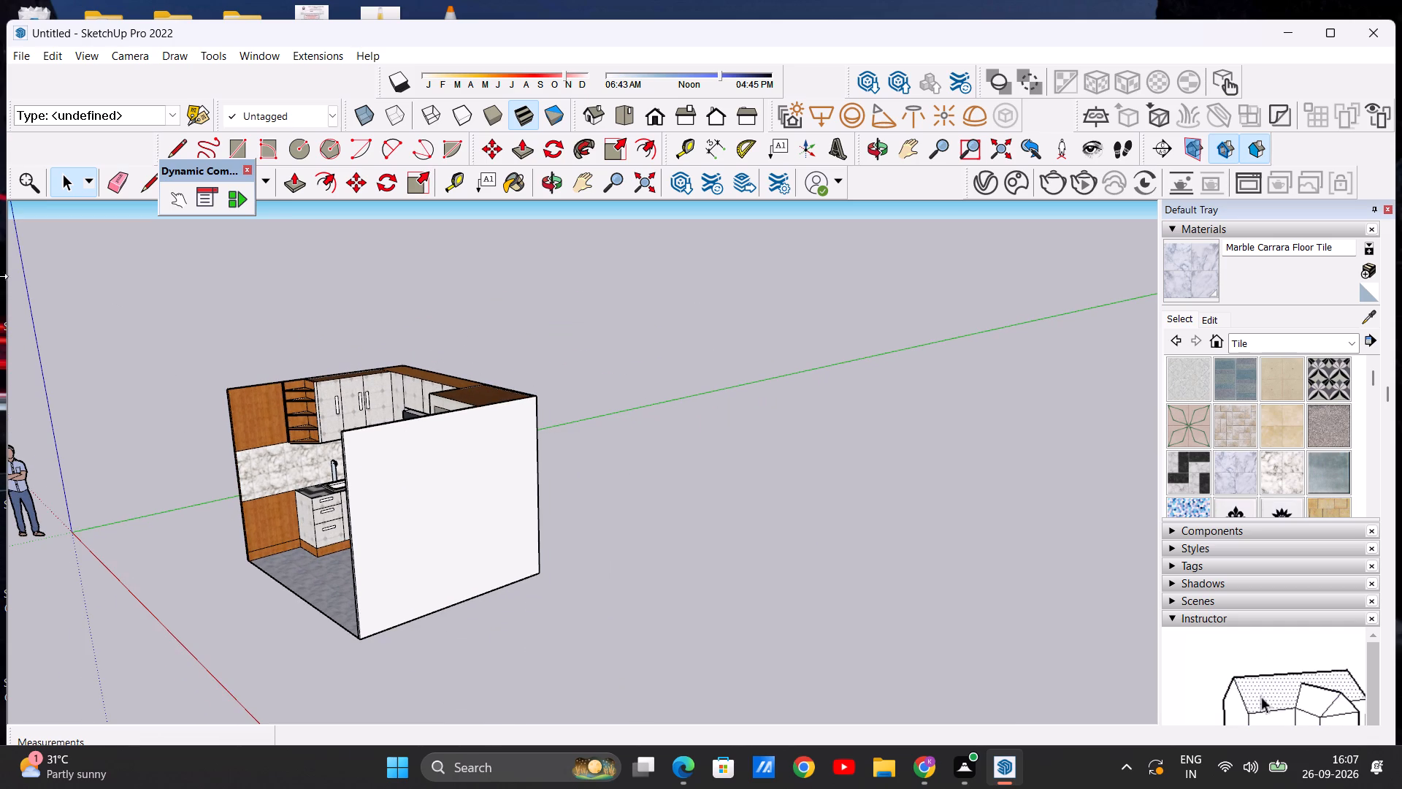
pyautogui.scroll(-7, 1, 194)
pyautogui.scroll(-4, 344, 539)
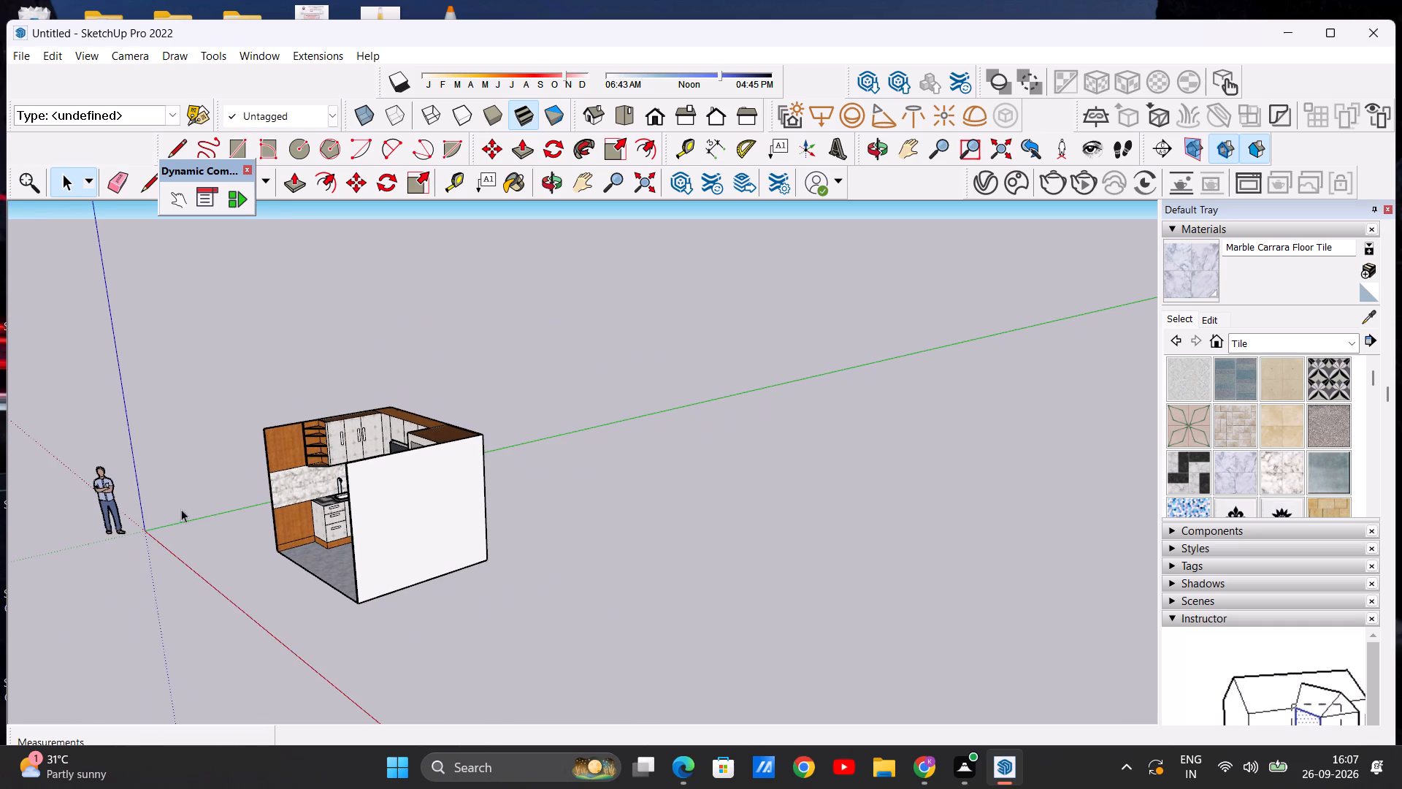
pyautogui.moveTo(155, 535); pyautogui.dragTo(329, 490, button='middle')
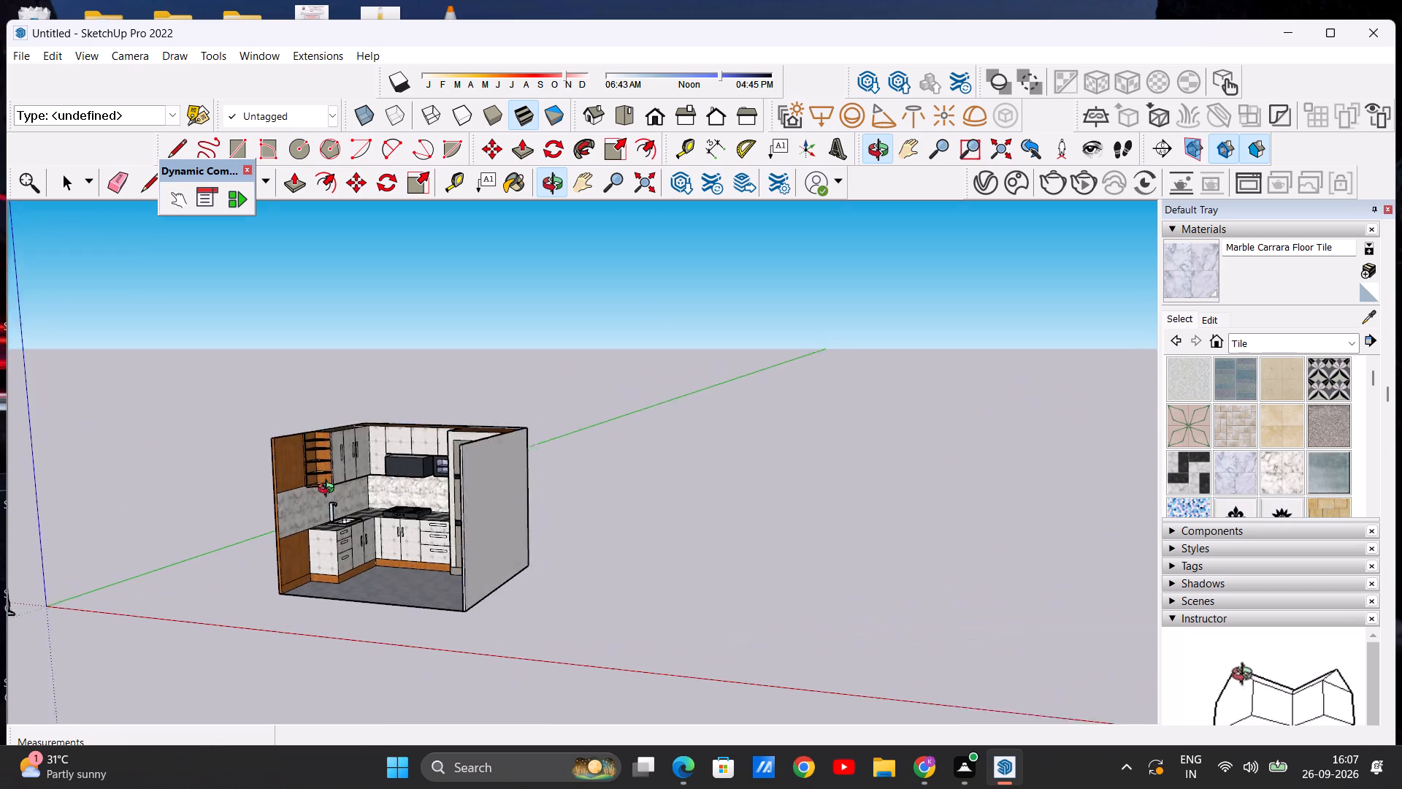
pyautogui.moveTo(329, 490); pyautogui.dragTo(299, 512, button='middle')
pyautogui.scroll(8, 404, 513)
pyautogui.scroll(-9, 653, 442)
pyautogui.scroll(7, 583, 489)
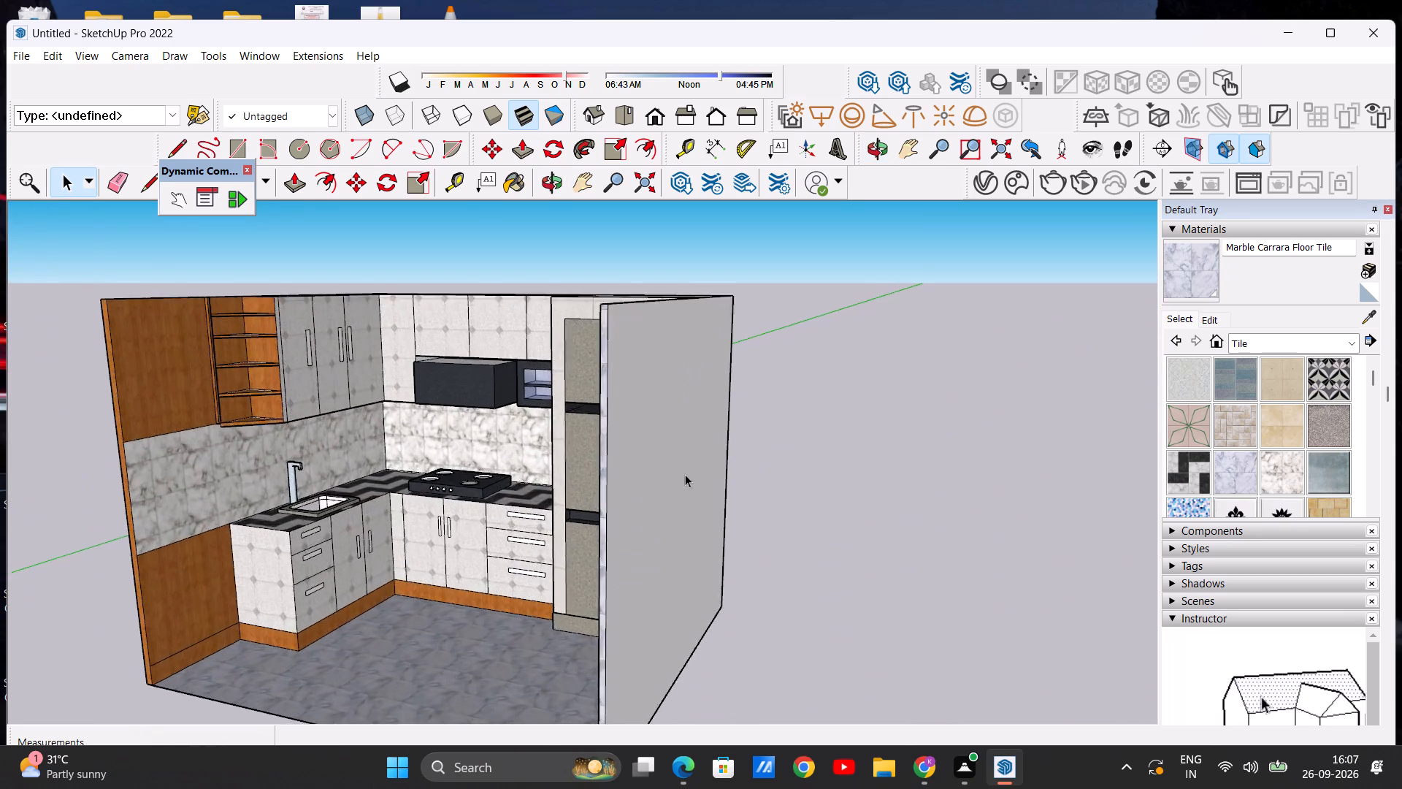
pyautogui.scroll(-6, 685, 474)
pyautogui.moveTo(773, 481); pyautogui.dragTo(632, 488, button='middle')
pyautogui.scroll(5, 563, 432)
pyautogui.scroll(-7, 614, 430)
pyautogui.moveTo(566, 456); pyautogui.dragTo(567, 458, button='middle')
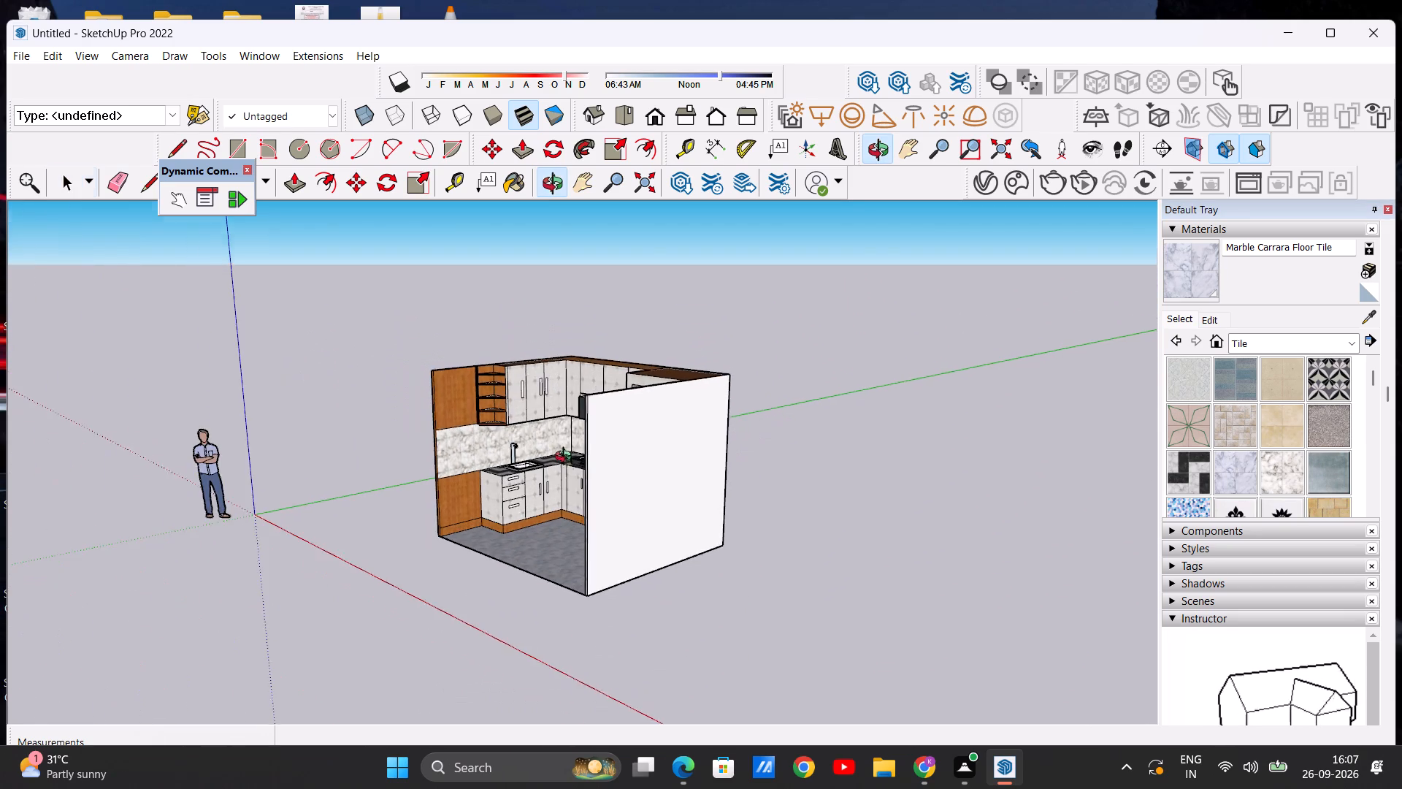
pyautogui.moveTo(567, 458); pyautogui.dragTo(552, 481, button='middle')
pyautogui.scroll(8, 594, 474)
pyautogui.scroll(-3, 605, 467)
pyautogui.moveTo(649, 527); pyautogui.dragTo(634, 482, button='middle')
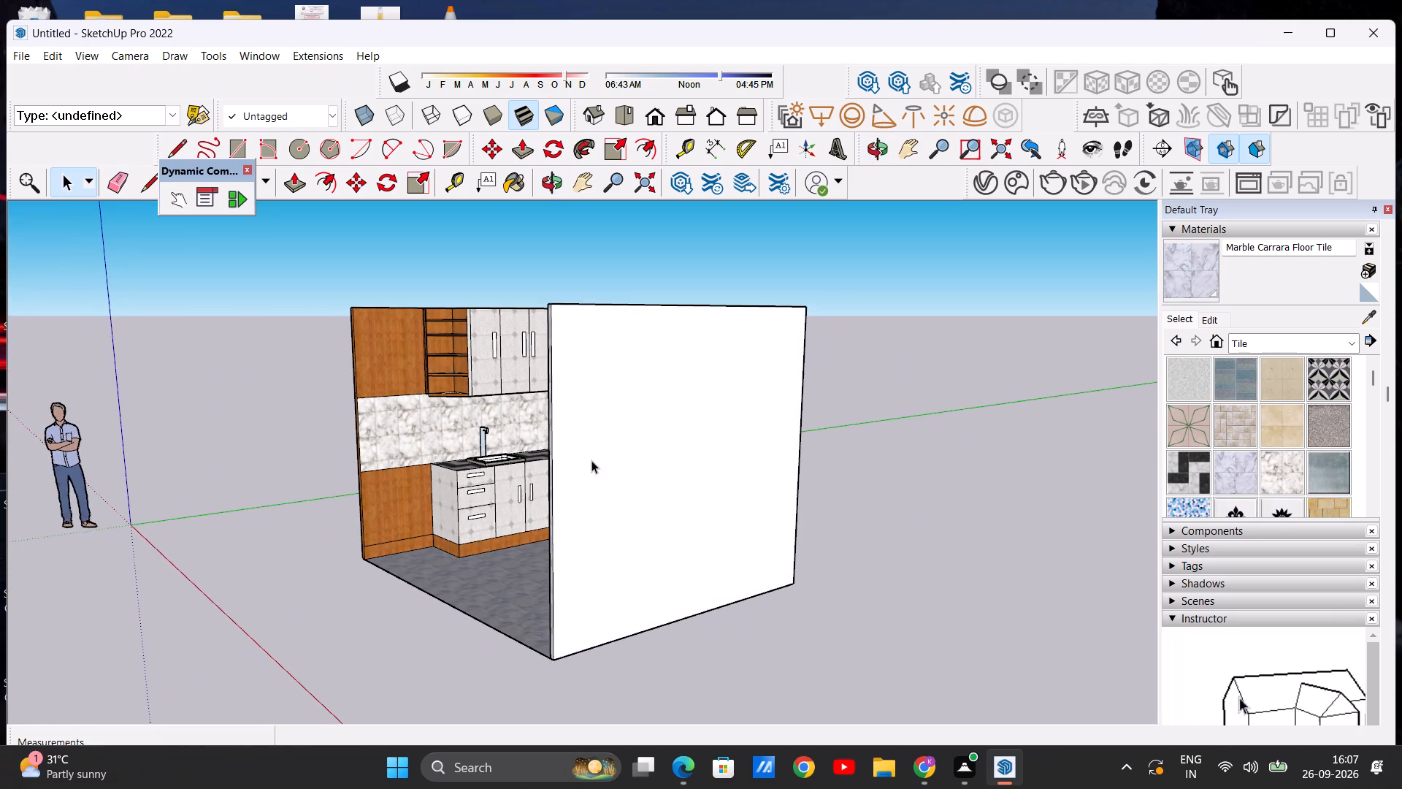
pyautogui.scroll(1, 591, 460)
pyautogui.scroll(-1, 614, 535)
pyautogui.scroll(-3, 616, 391)
pyautogui.scroll(7, 594, 312)
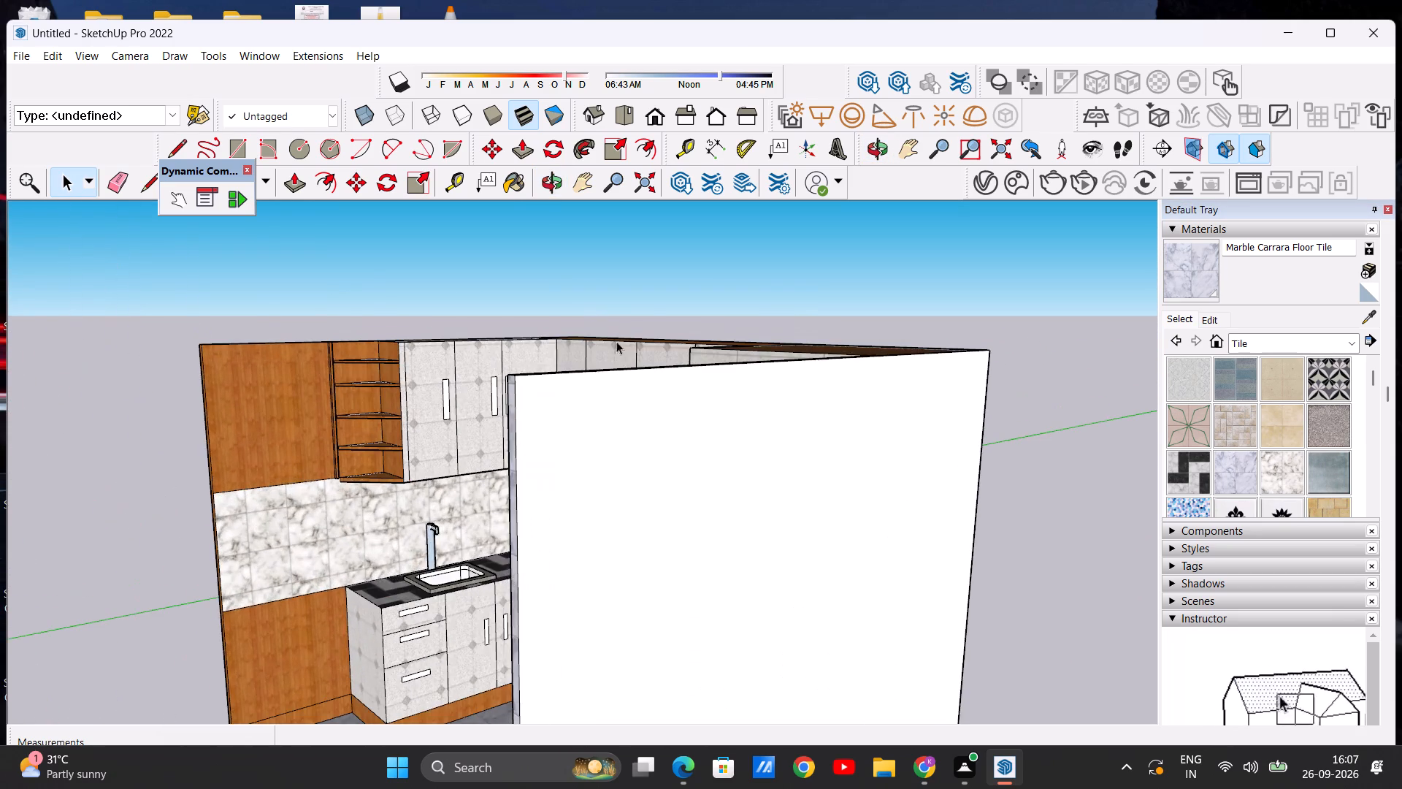
pyautogui.scroll(-7, 628, 354)
pyautogui.moveTo(646, 373); pyautogui.dragTo(795, 462, button='middle')
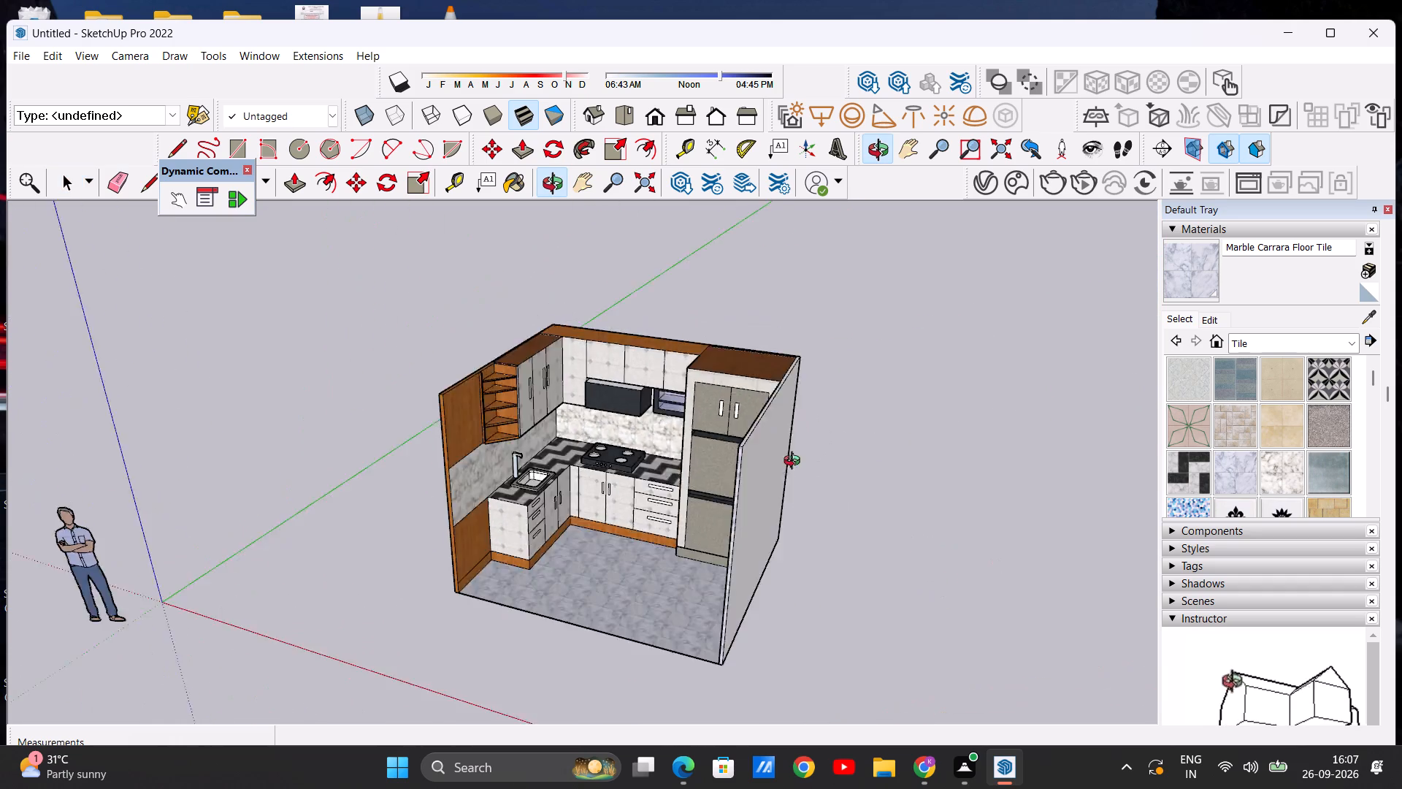
pyautogui.moveTo(795, 462); pyautogui.dragTo(751, 454, button='middle')
pyautogui.moveTo(332, 455); pyautogui.dragTo(719, 474, button='middle')
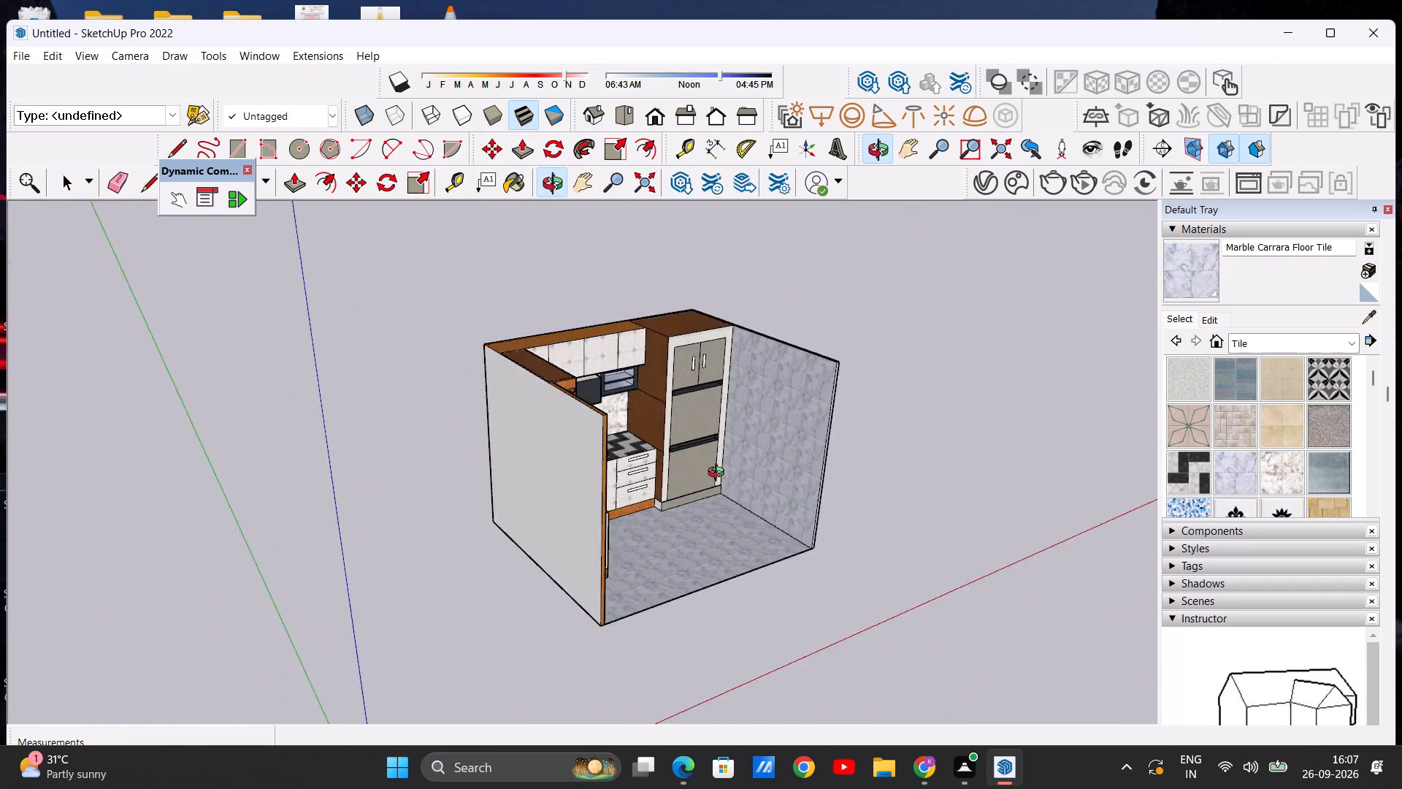
pyautogui.moveTo(719, 474); pyautogui.dragTo(371, 484, button='middle')
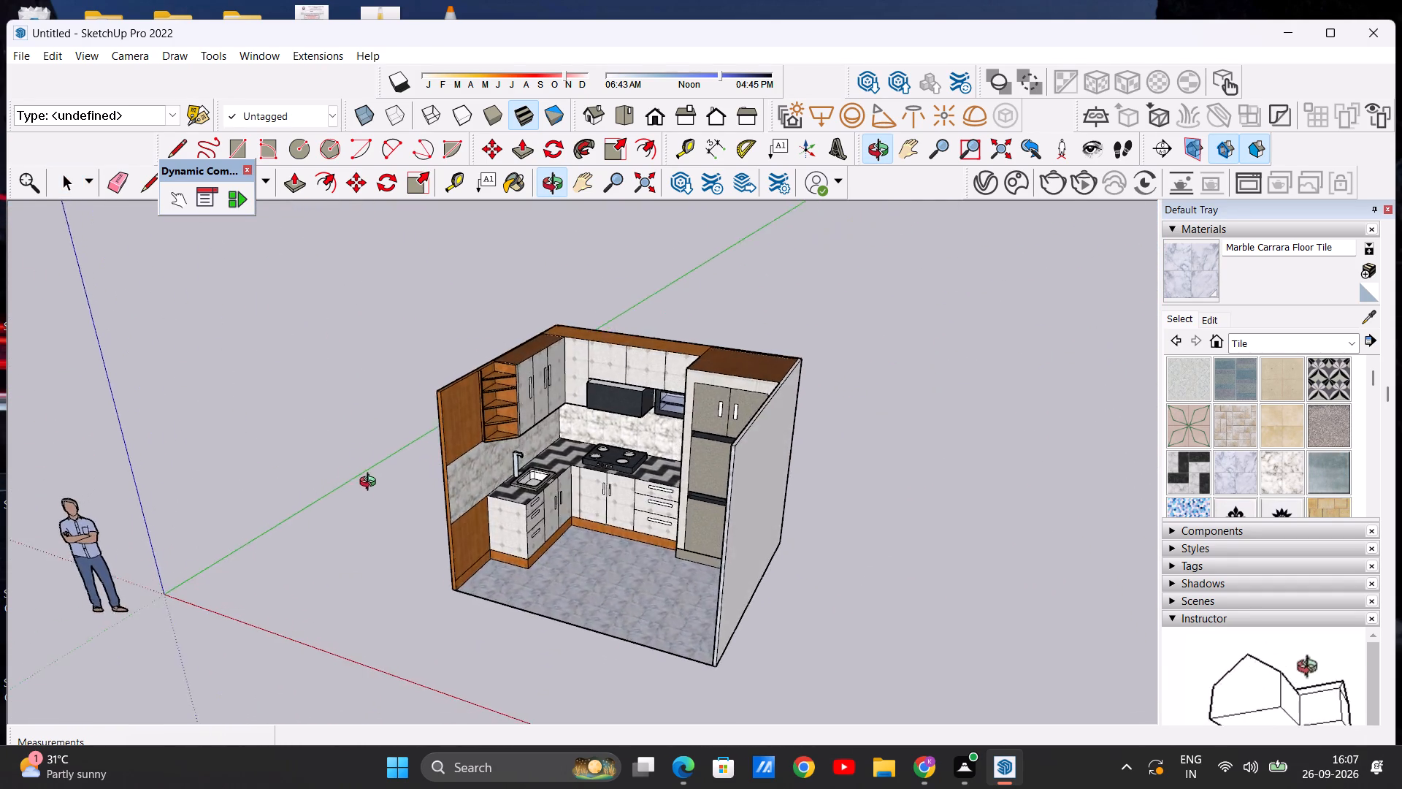
pyautogui.moveTo(371, 484); pyautogui.dragTo(269, 451, button='middle')
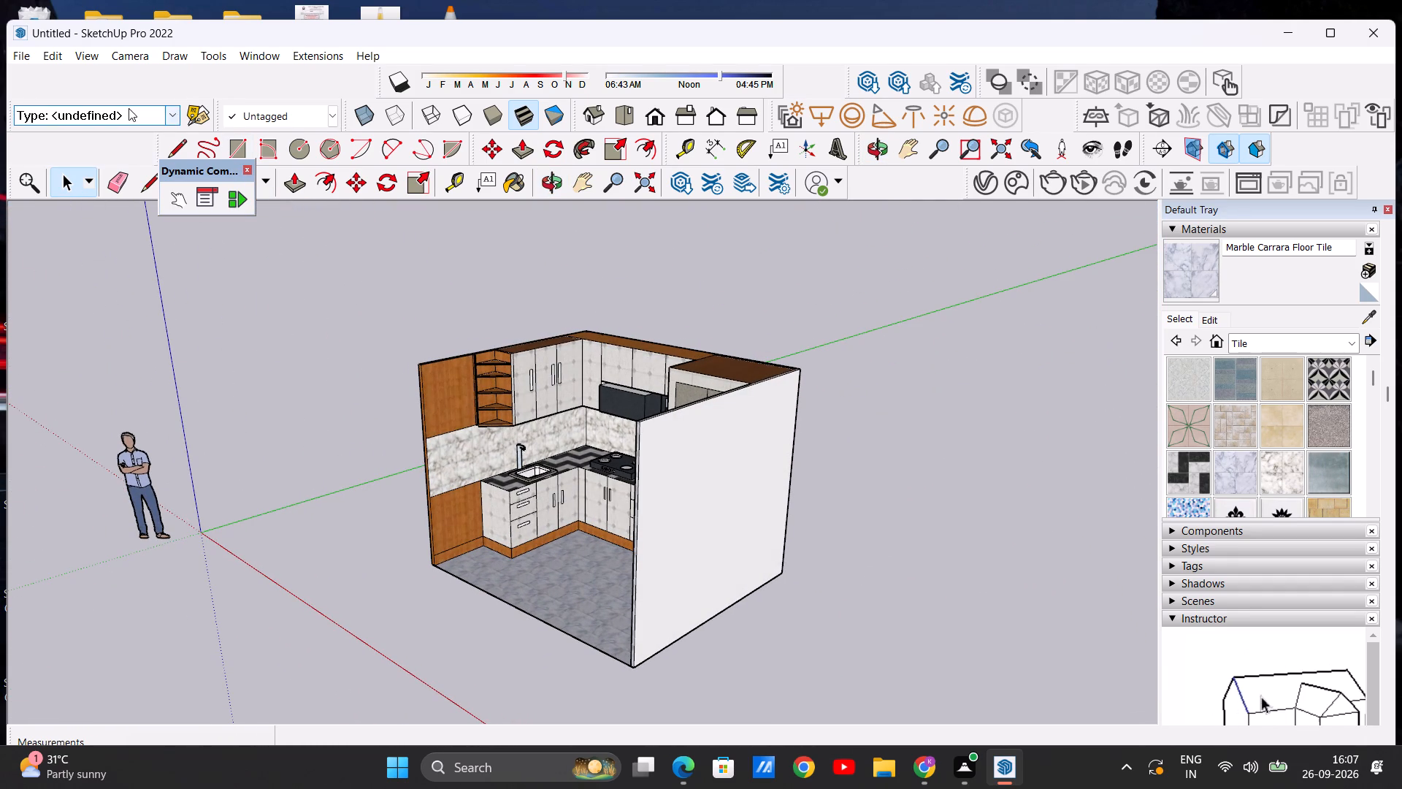
pyautogui.scroll(5, 615, 373)
pyautogui.scroll(-9, 806, 464)
pyautogui.scroll(2, 789, 485)
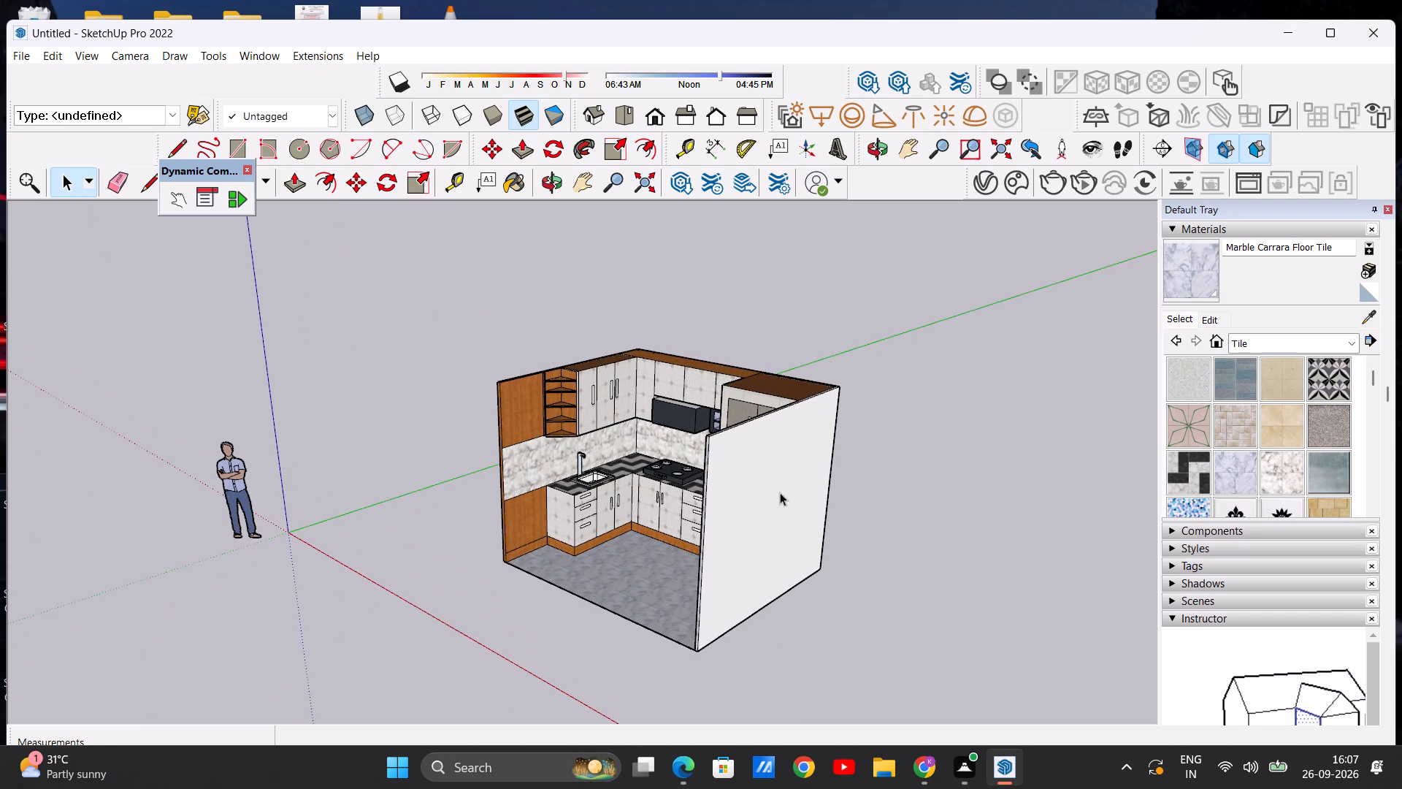
# Paint the outer face and top edge of the tall-cabinet side wall with Formica Graystone from the Synthetic Surfaces materials.
pyautogui.click(1354, 348)
pyautogui.click(1348, 524)
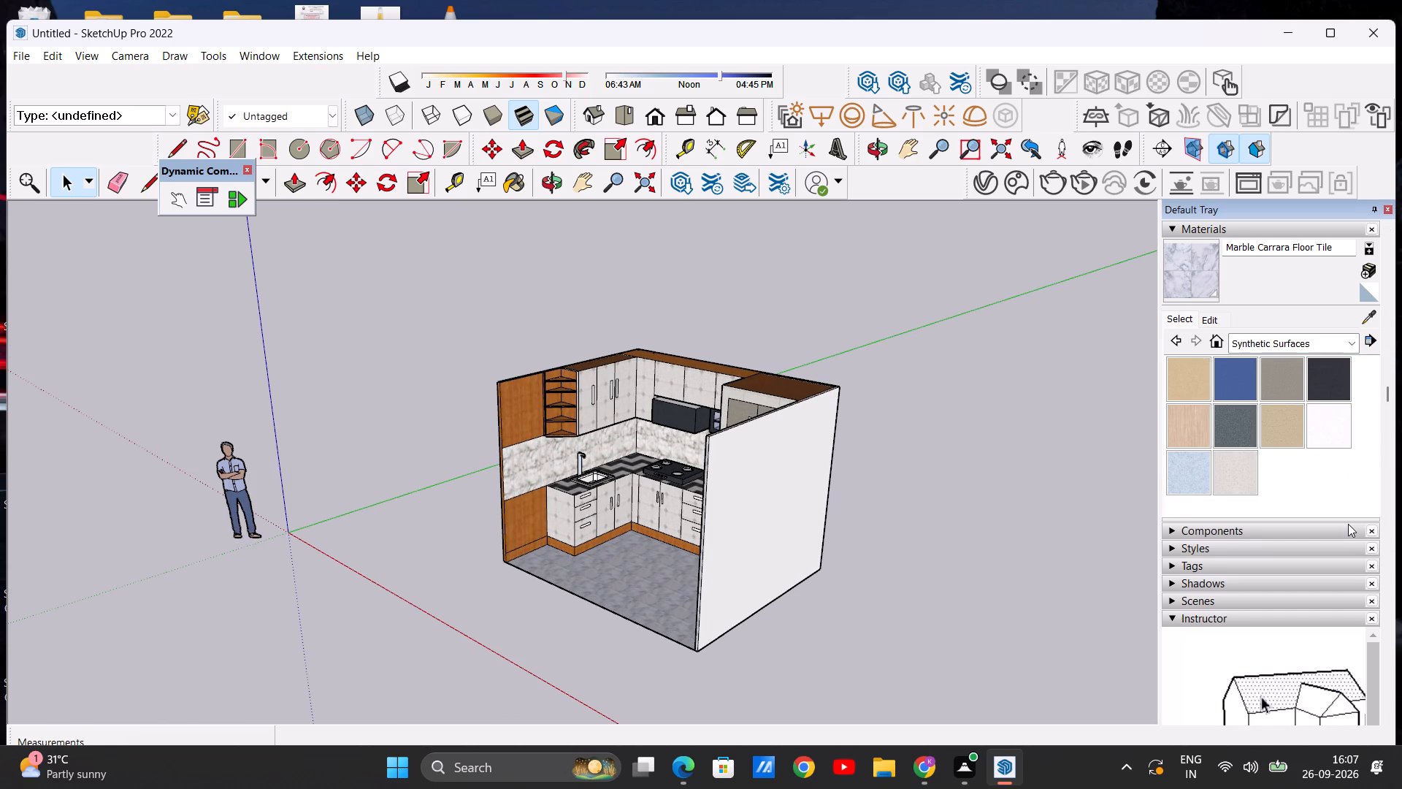
pyautogui.click(1283, 374)
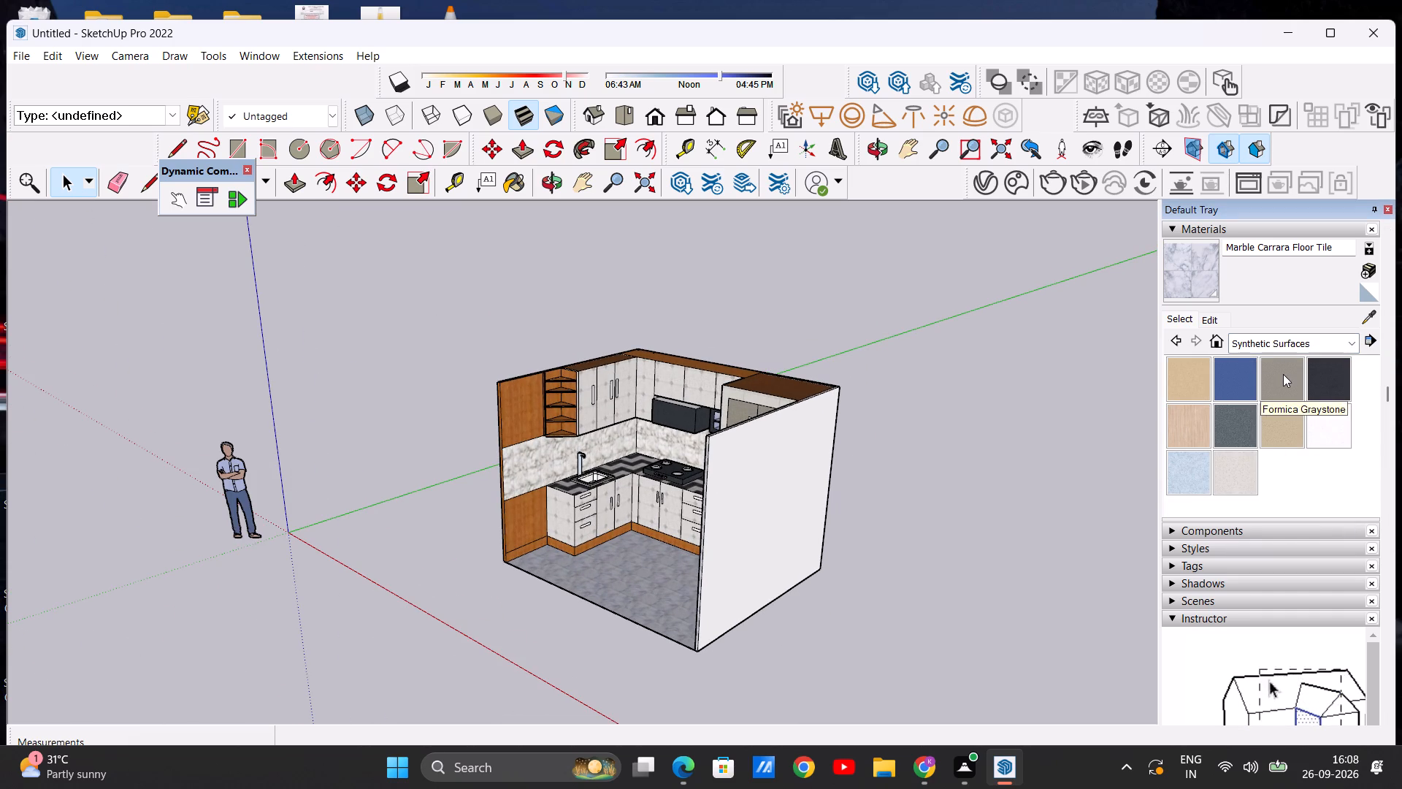
pyautogui.click(754, 471)
pyautogui.scroll(-4, 755, 466)
pyautogui.moveTo(784, 483); pyautogui.dragTo(640, 622, button='middle')
pyautogui.scroll(15, 639, 560)
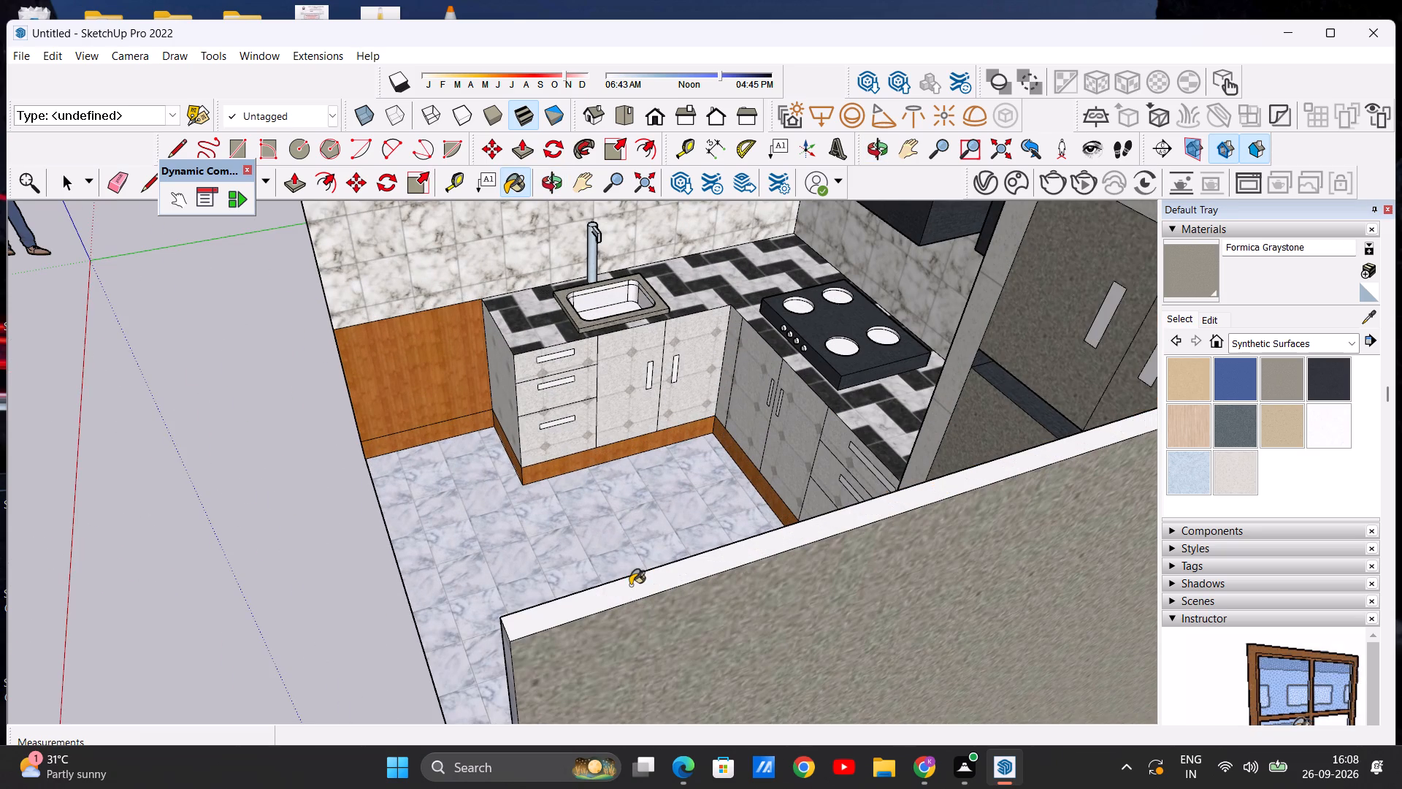
pyautogui.click(629, 587)
# Paint the back wall's outer face and the narrow white strips at both its vertical corners with Formica Graystone.
pyautogui.scroll(-20, 771, 566)
pyautogui.moveTo(756, 673); pyautogui.dragTo(907, 584, button='middle')
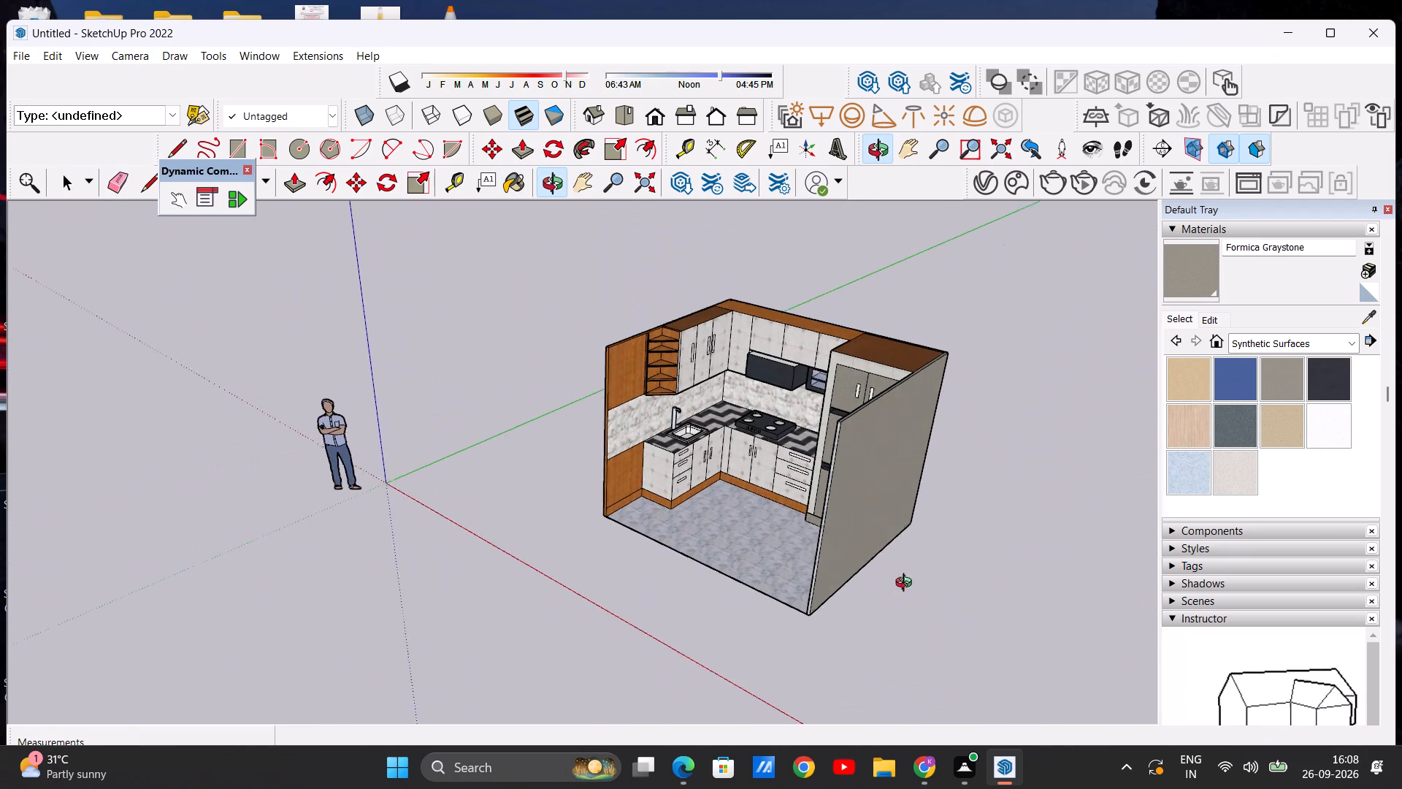
pyautogui.moveTo(907, 584); pyautogui.dragTo(908, 583, button='middle')
pyautogui.moveTo(864, 559); pyautogui.dragTo(451, 538, button='middle')
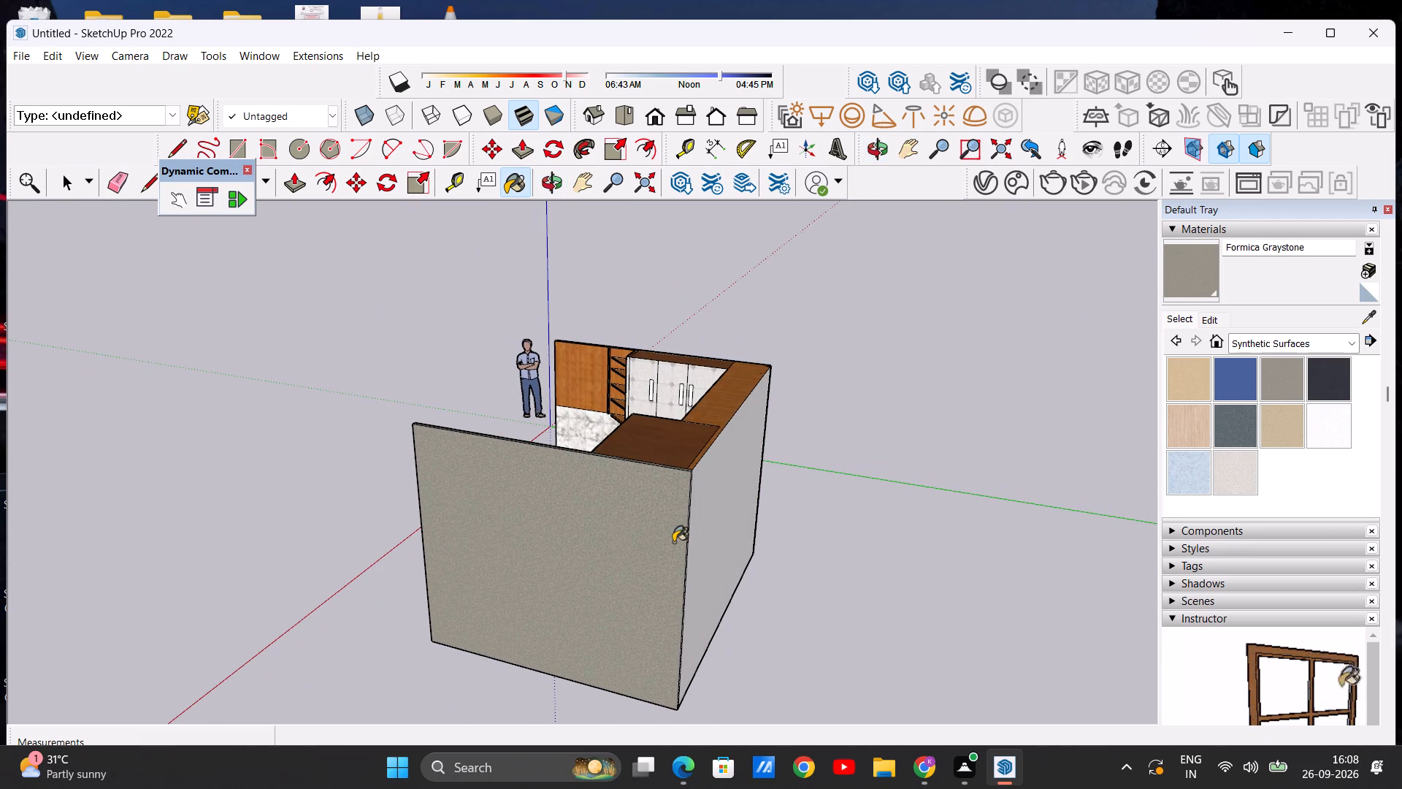
pyautogui.click(704, 530)
pyautogui.scroll(-8, 769, 518)
pyautogui.moveTo(816, 521); pyautogui.dragTo(569, 522, button='middle')
pyautogui.scroll(3, 605, 574)
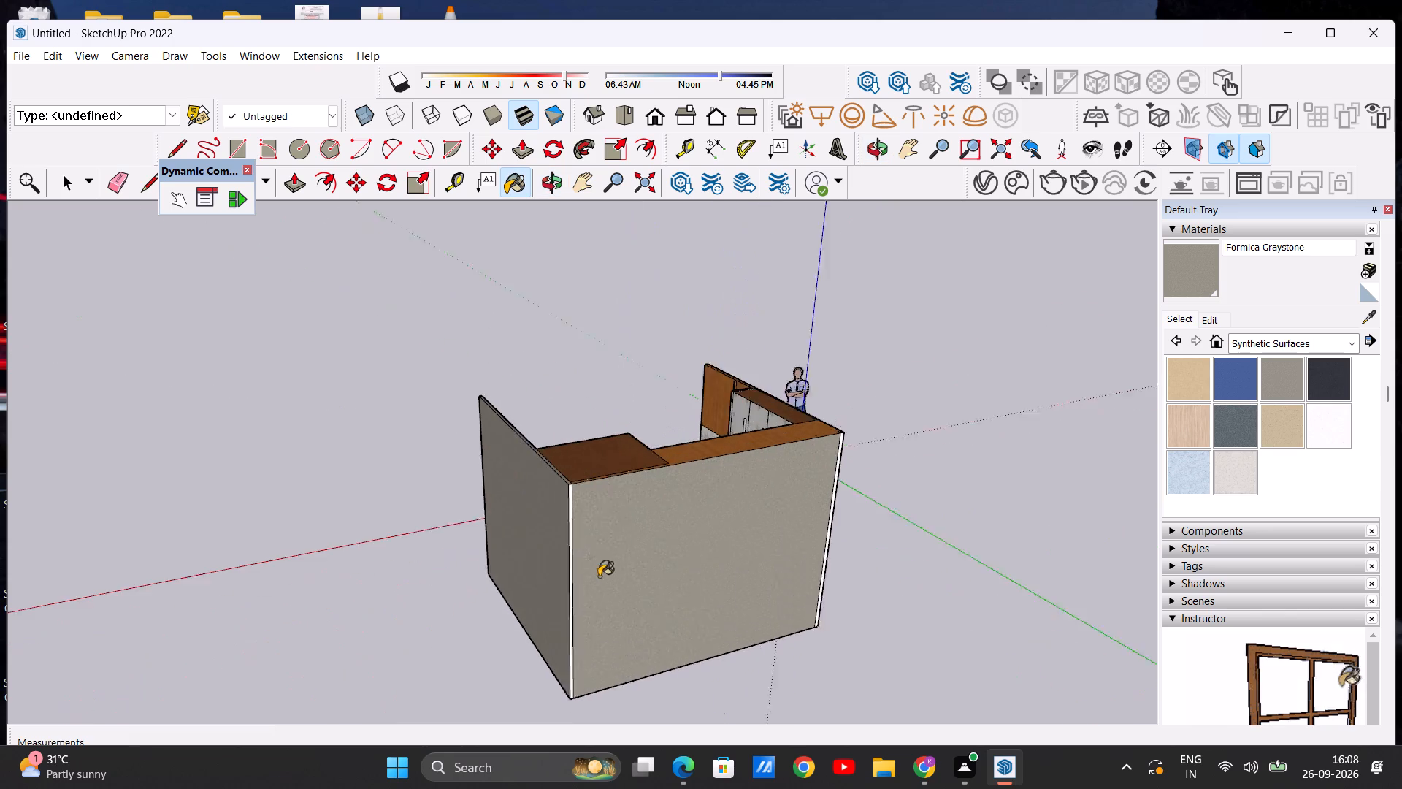
pyautogui.scroll(11, 599, 576)
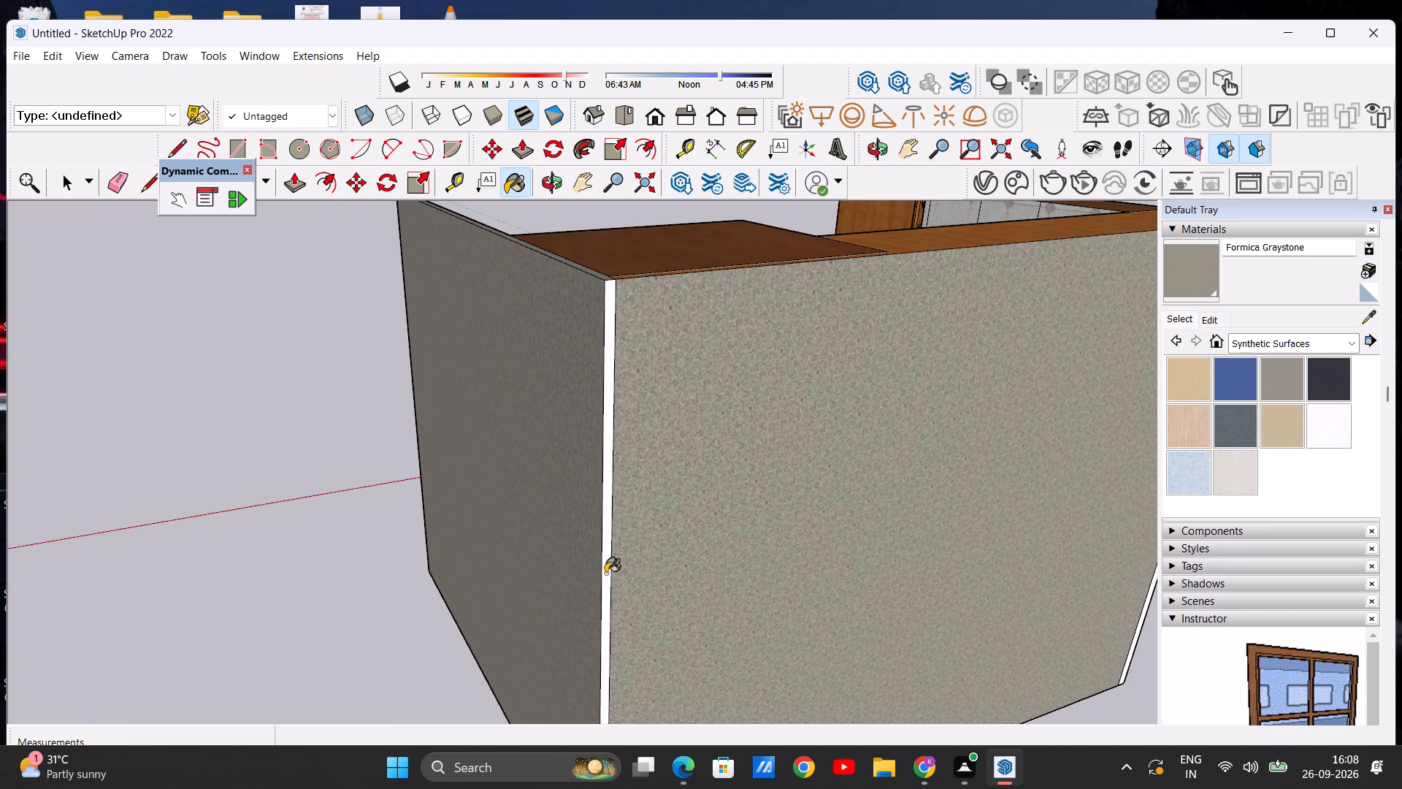
pyautogui.click(605, 573)
pyautogui.scroll(-17, 604, 568)
pyautogui.scroll(16, 729, 557)
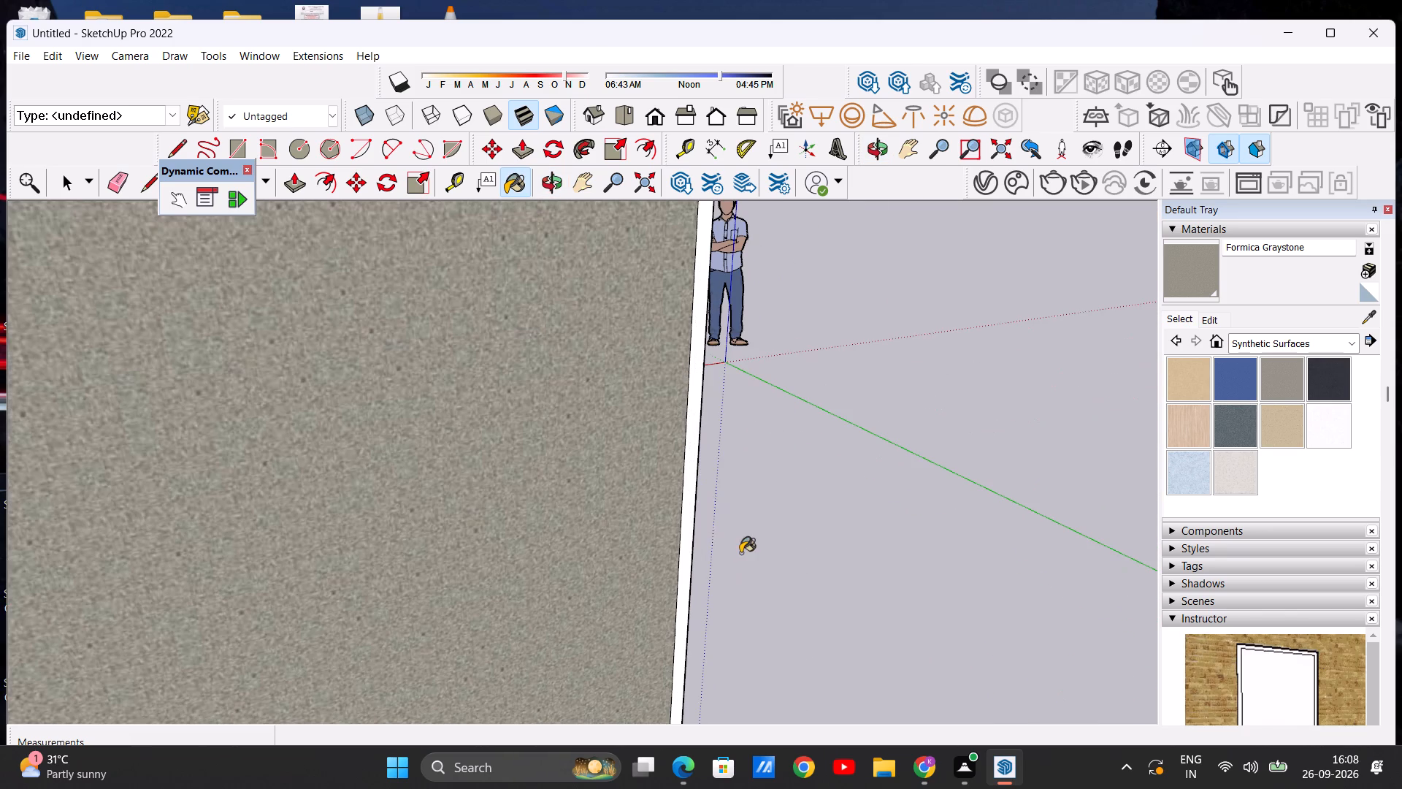
pyautogui.click(686, 541)
# Paint the sink-side wall's outer face and the narrow strip at its back corner with Formica Graystone.
pyautogui.scroll(-11, 749, 546)
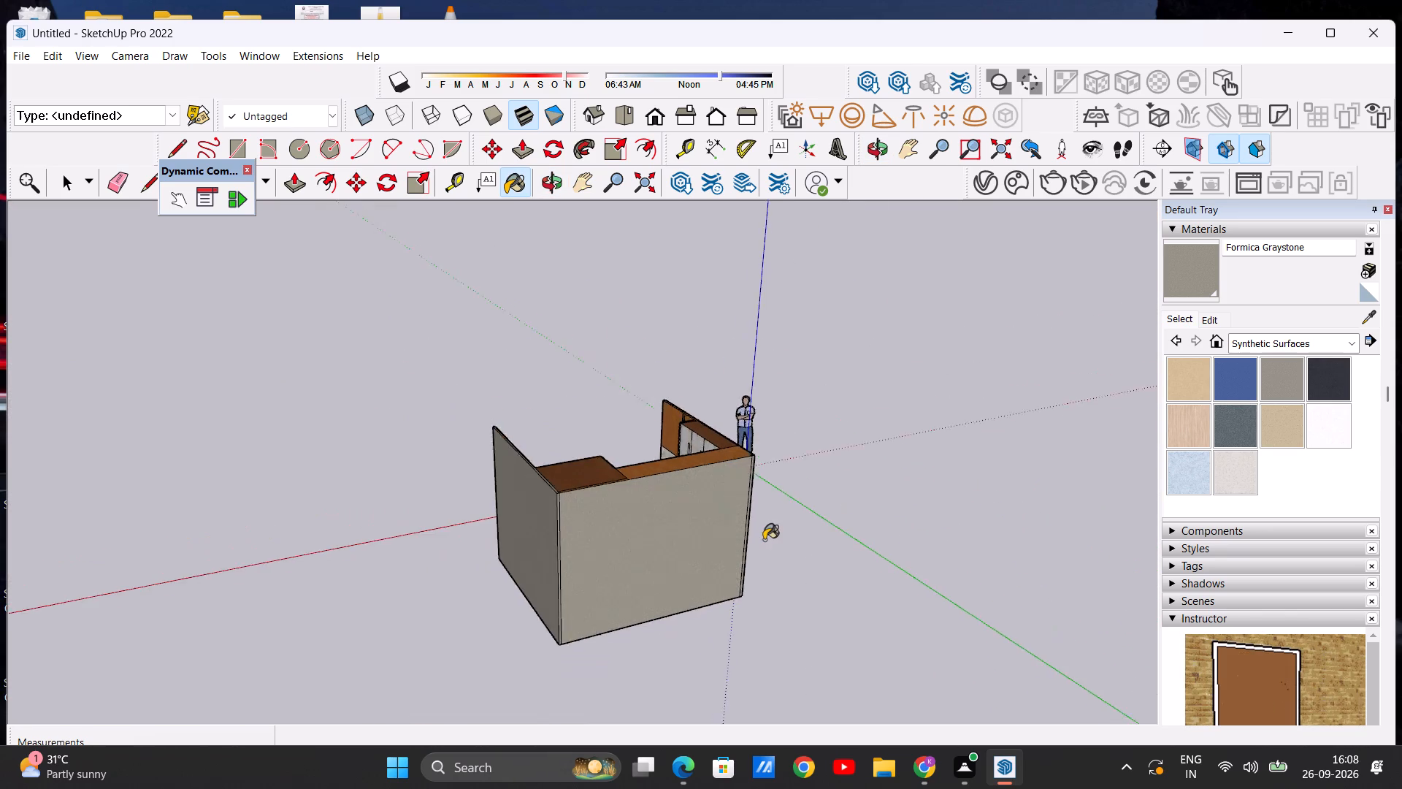
pyautogui.scroll(-7, 764, 540)
pyautogui.moveTo(812, 544); pyautogui.dragTo(364, 545, button='middle')
pyautogui.scroll(7, 612, 584)
pyautogui.click(611, 581)
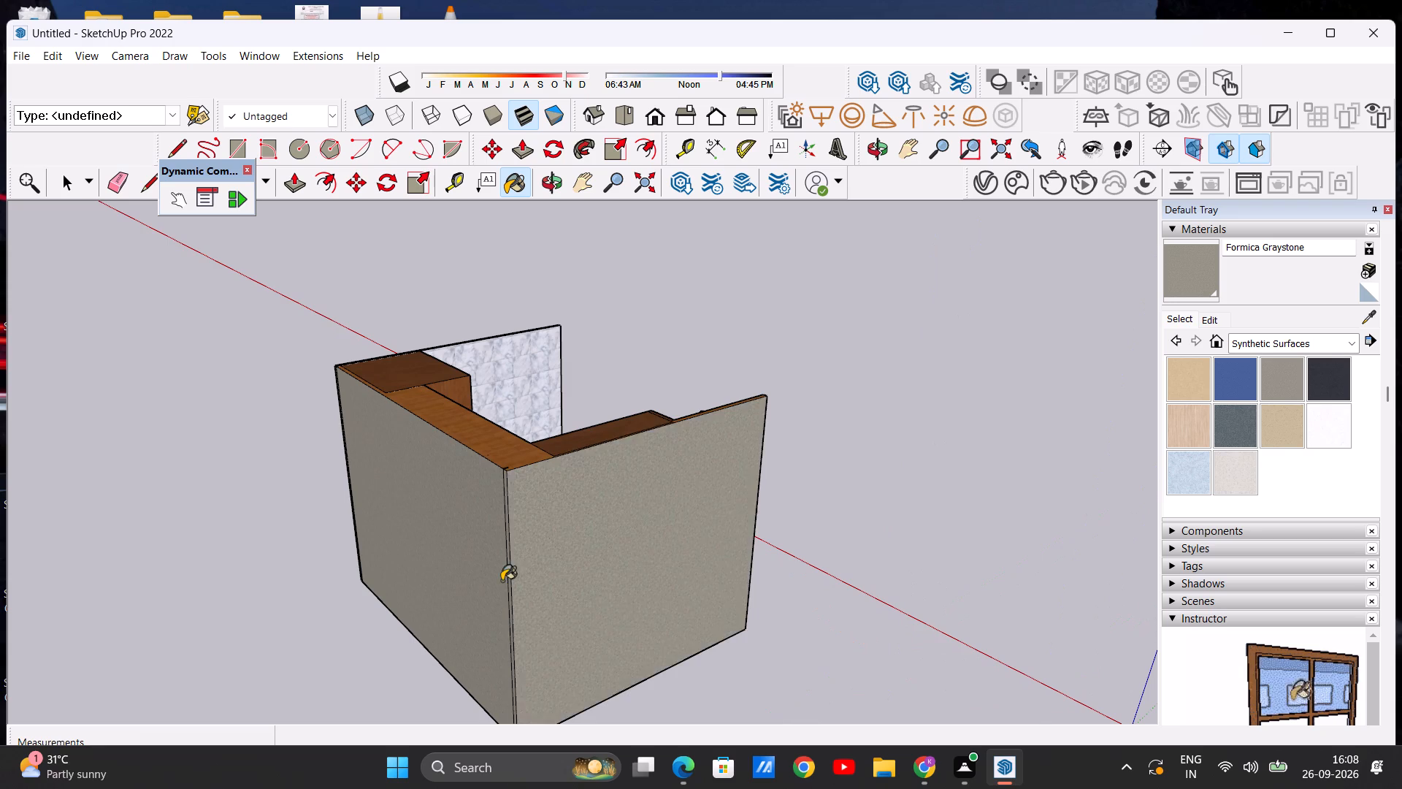
pyautogui.scroll(12, 511, 581)
pyautogui.click(502, 579)
pyautogui.scroll(-3, 575, 563)
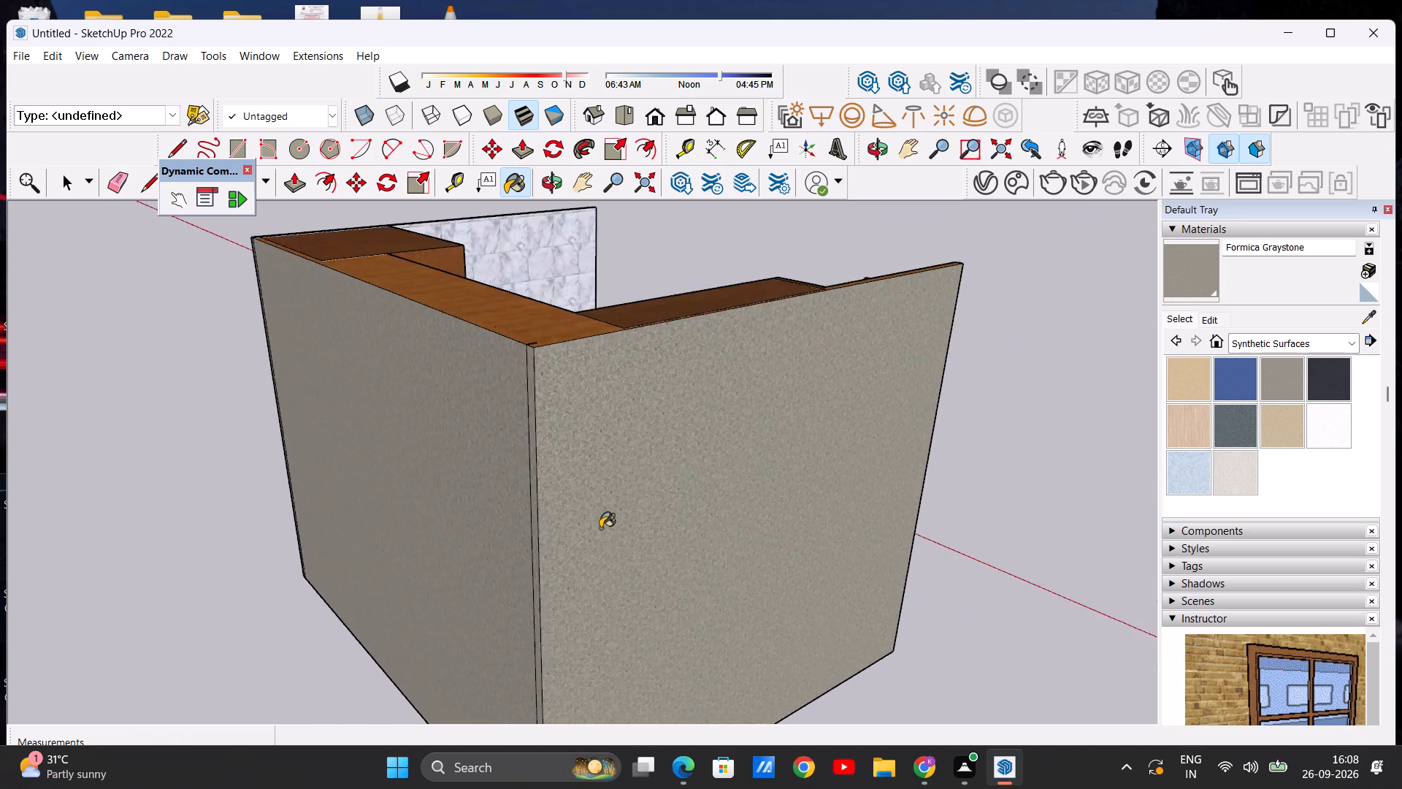
# Examine the painted outer walls and the kitchen interior from all around the model.
pyautogui.scroll(-18, 600, 528)
pyautogui.moveTo(698, 481); pyautogui.dragTo(264, 452, button='middle')
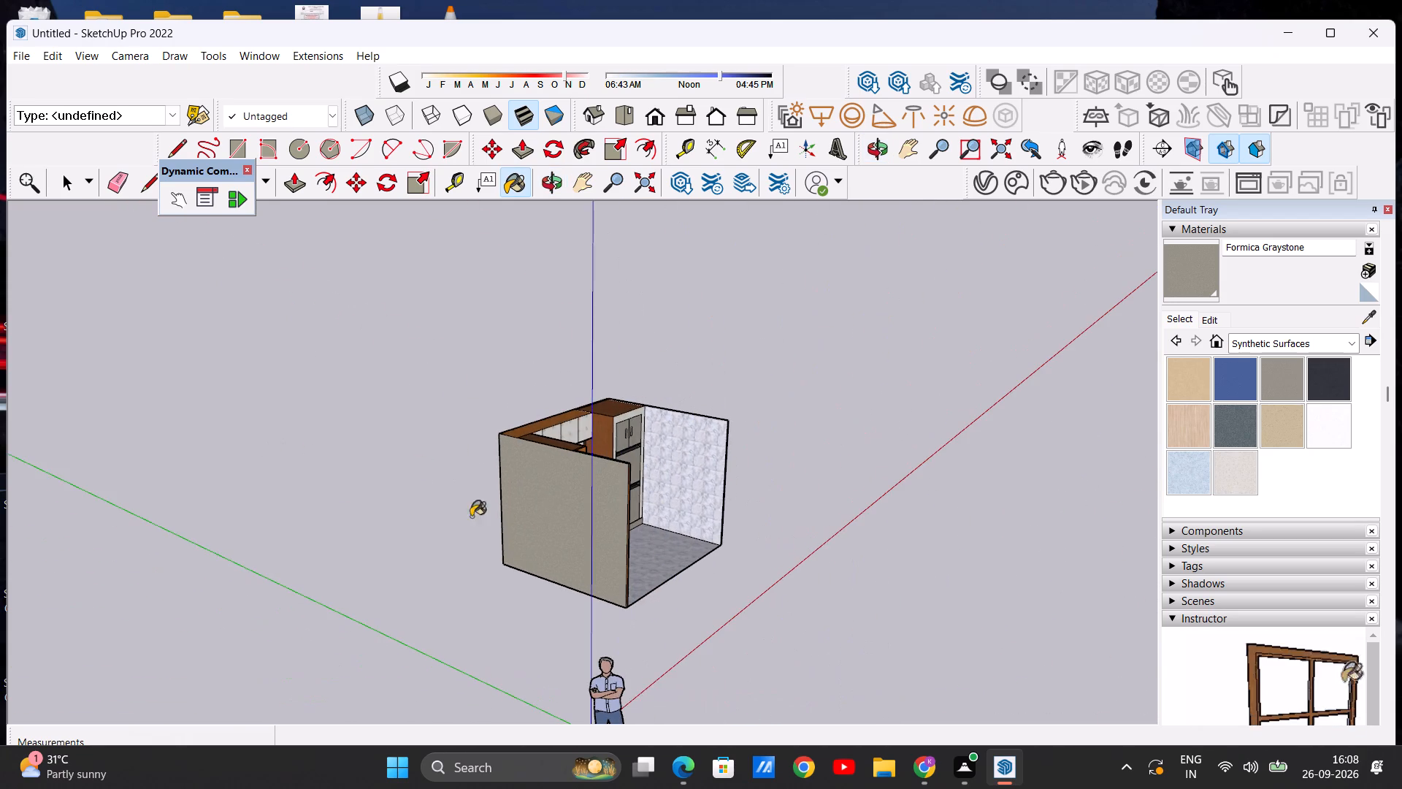
pyautogui.moveTo(646, 517); pyautogui.dragTo(323, 479, button='middle')
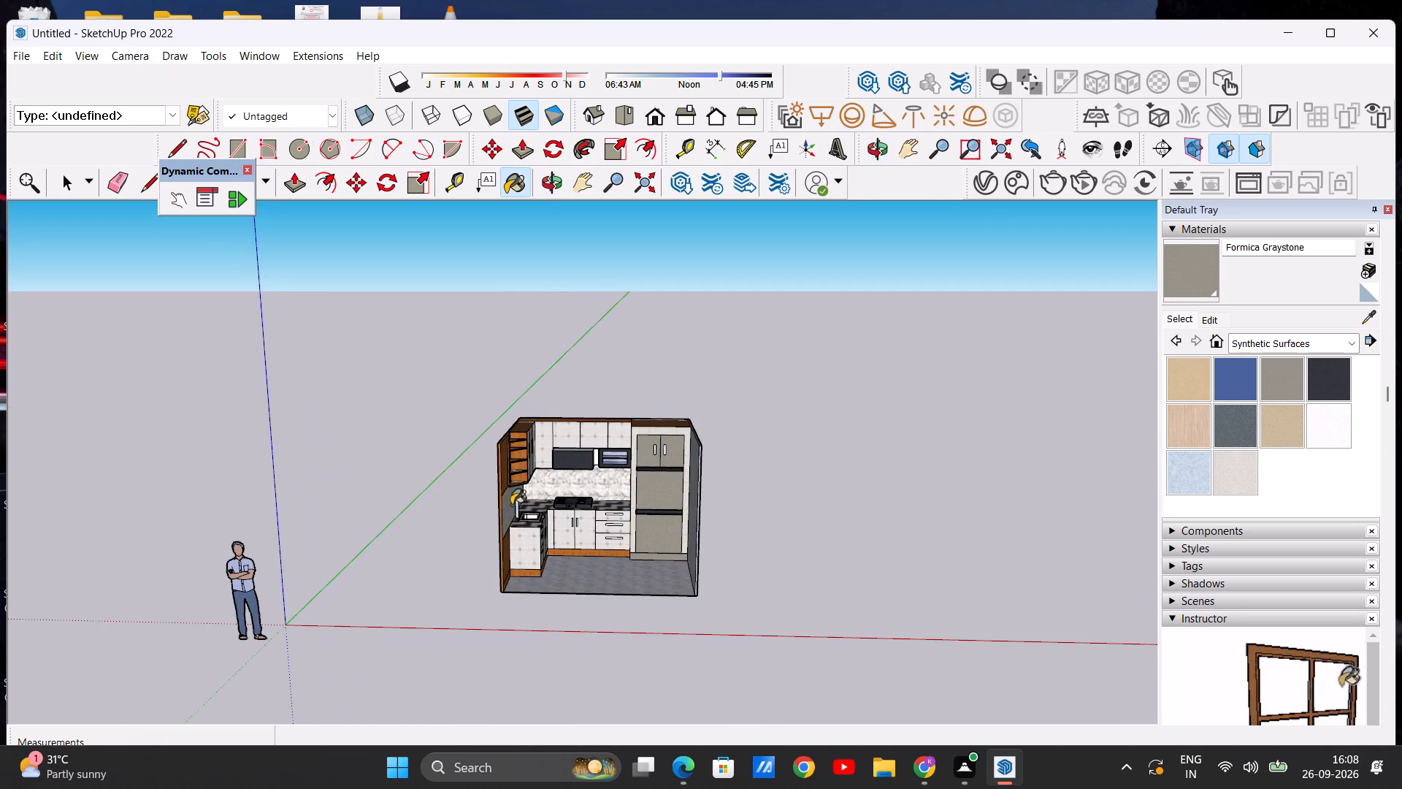
pyautogui.scroll(8, 571, 500)
pyautogui.press('space')
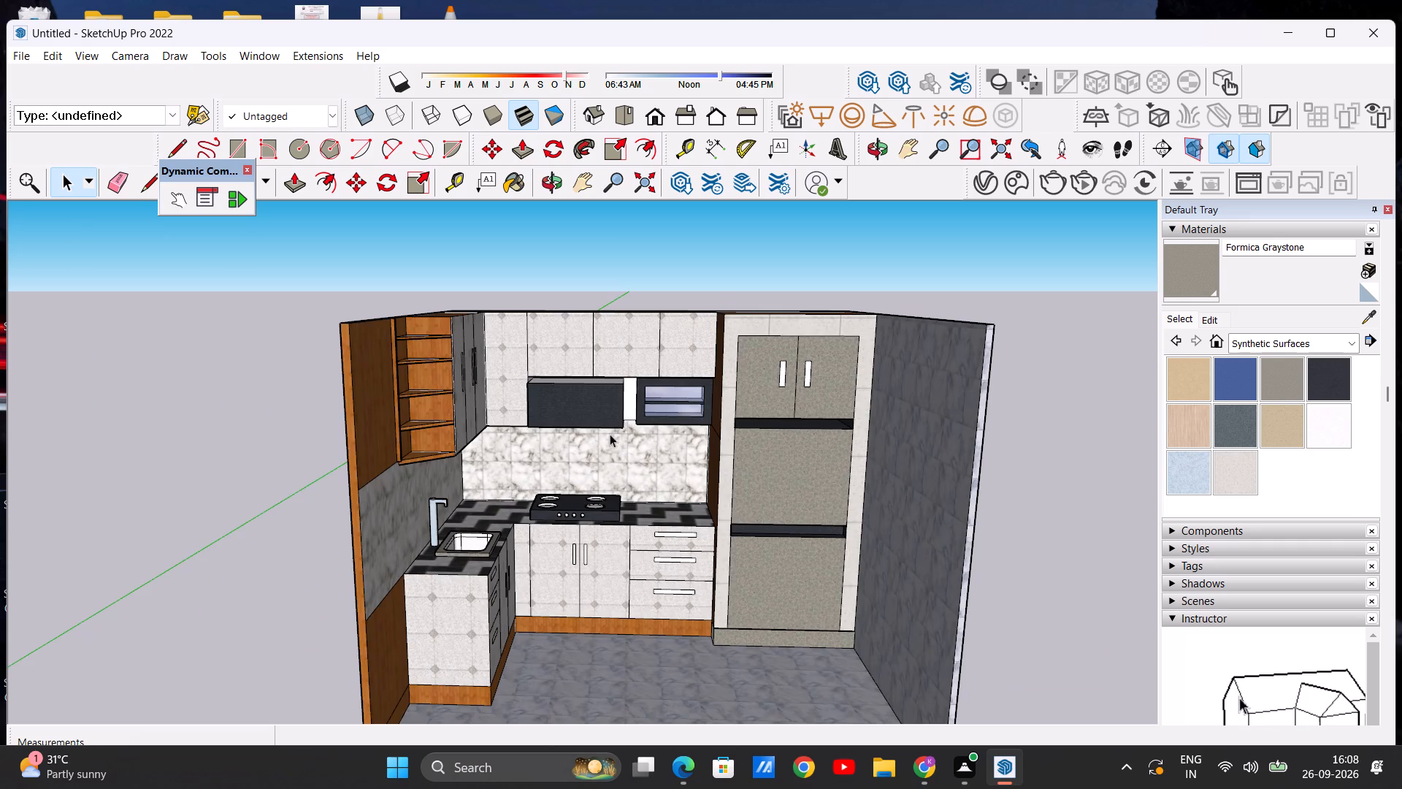
pyautogui.scroll(11, 634, 394)
pyautogui.scroll(-14, 633, 388)
pyautogui.moveTo(647, 470); pyautogui.dragTo(644, 411, button='middle')
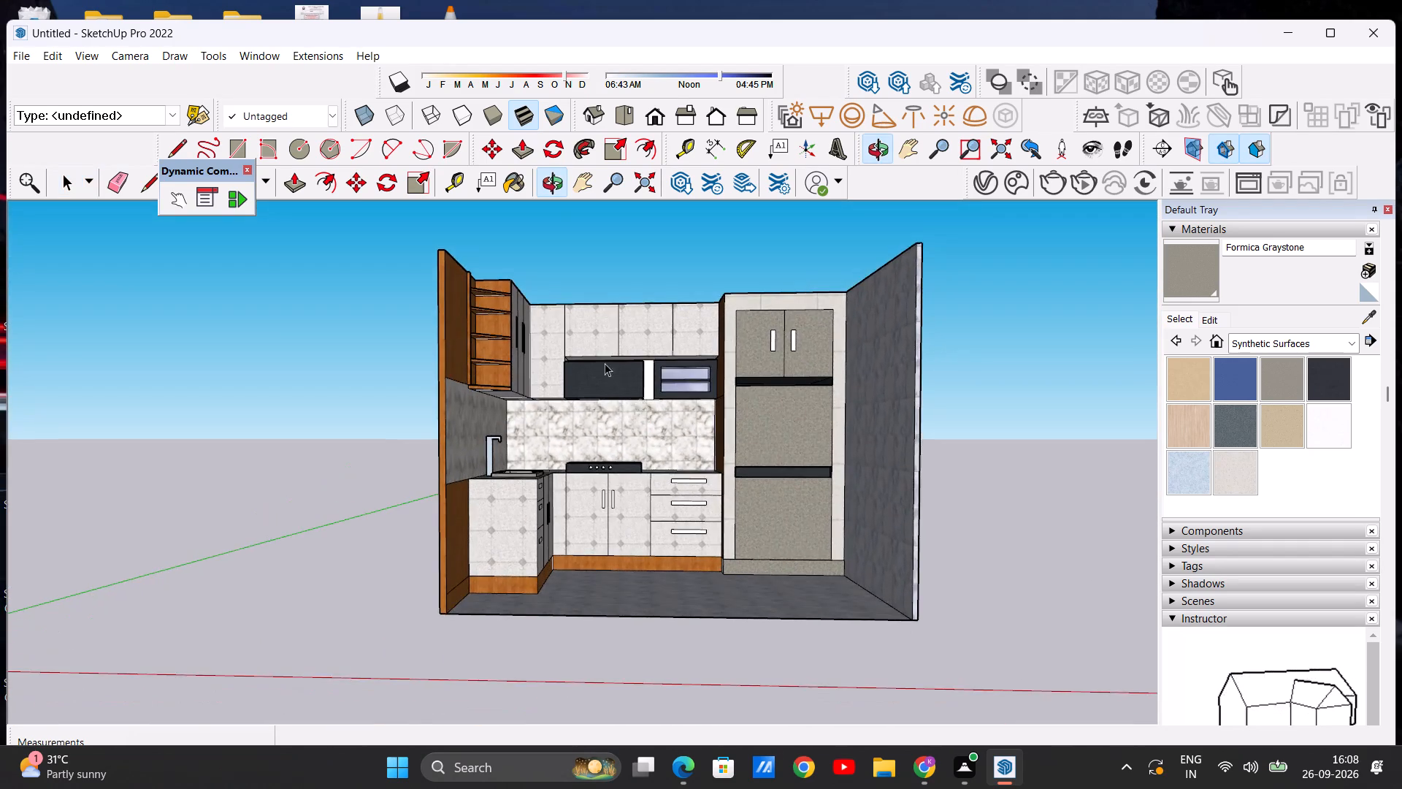
pyautogui.scroll(15, 606, 357)
pyautogui.scroll(-12, 629, 368)
pyautogui.moveTo(662, 395); pyautogui.dragTo(280, 499, button='middle')
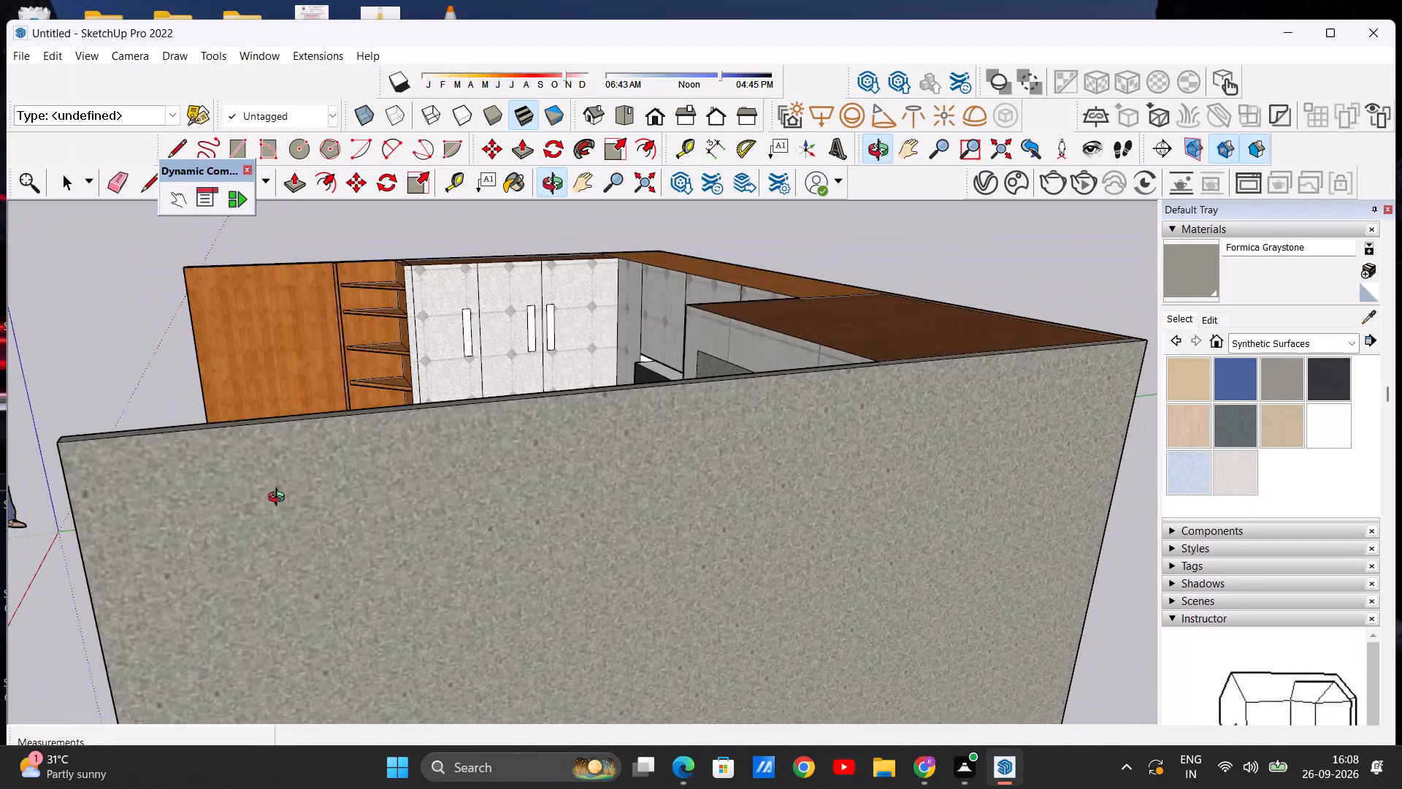
pyautogui.moveTo(280, 499); pyautogui.dragTo(581, 520, button='middle')
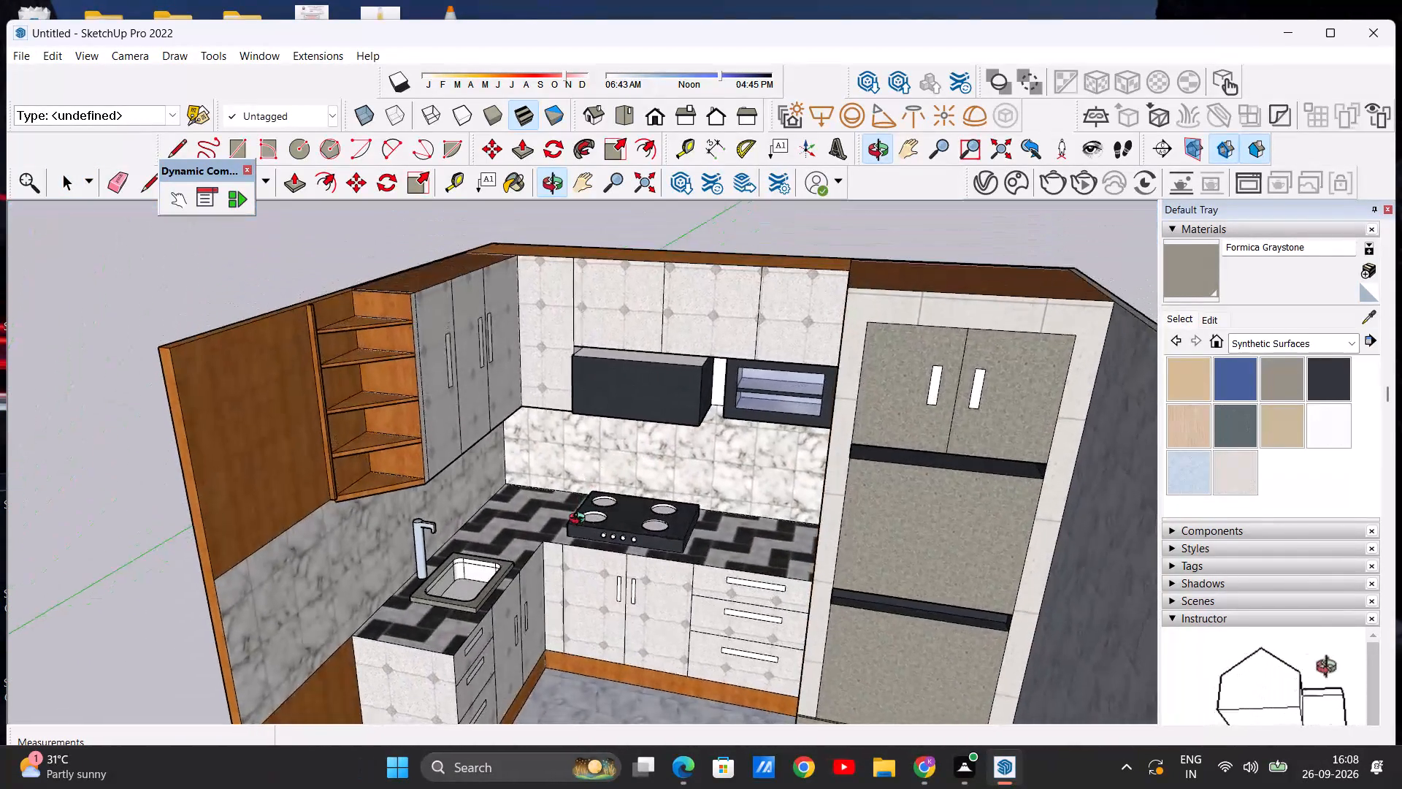
pyautogui.moveTo(581, 520); pyautogui.dragTo(605, 537, button='middle')
# Examine the base cabinets, countertop, backsplash, tall cabinet and floor up close from inside the kitchen.
pyautogui.scroll(1, 603, 529)
pyautogui.scroll(-6, 646, 400)
pyautogui.scroll(8, 609, 526)
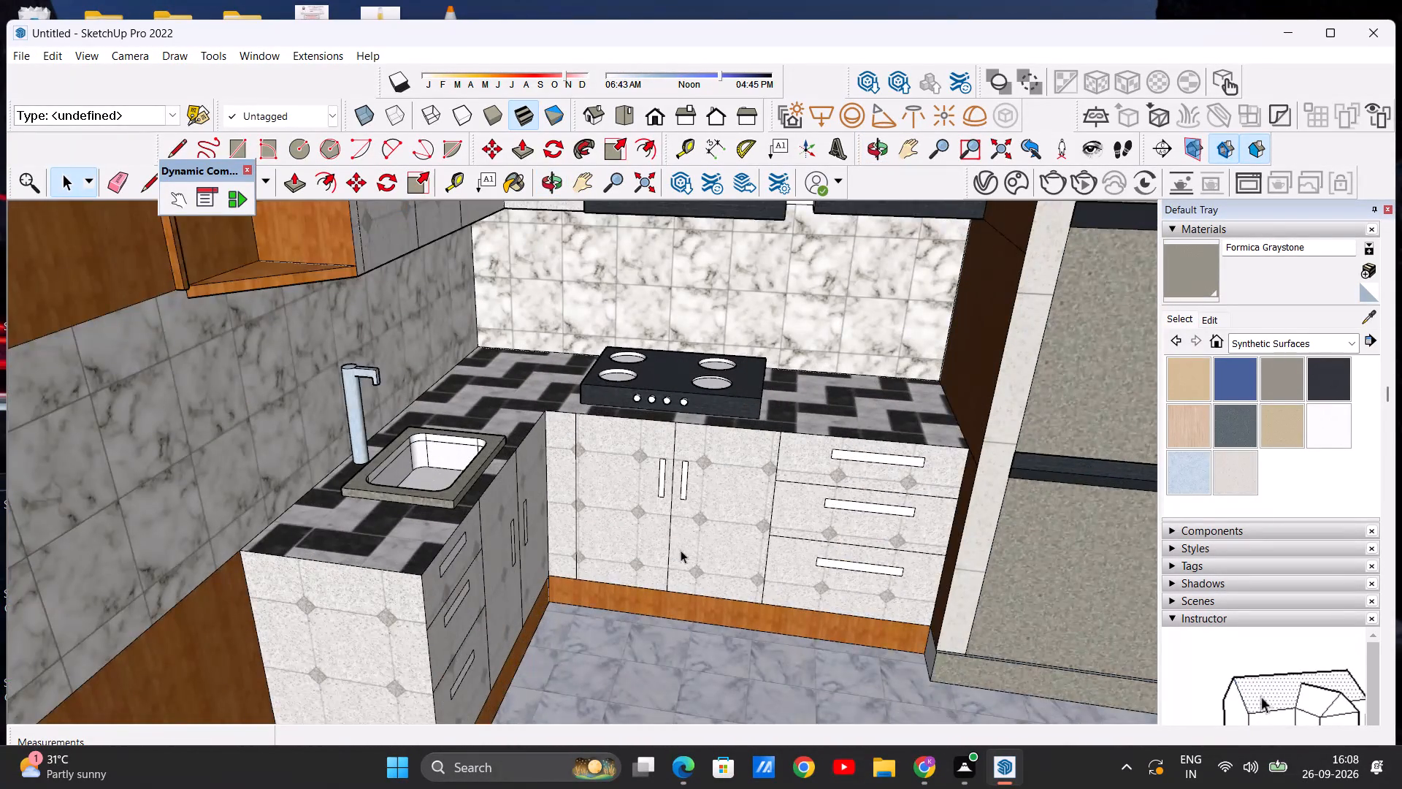
pyautogui.scroll(1, 681, 550)
pyautogui.moveTo(702, 501); pyautogui.dragTo(692, 429, button='middle')
pyautogui.scroll(-8, 699, 468)
pyautogui.scroll(8, 703, 458)
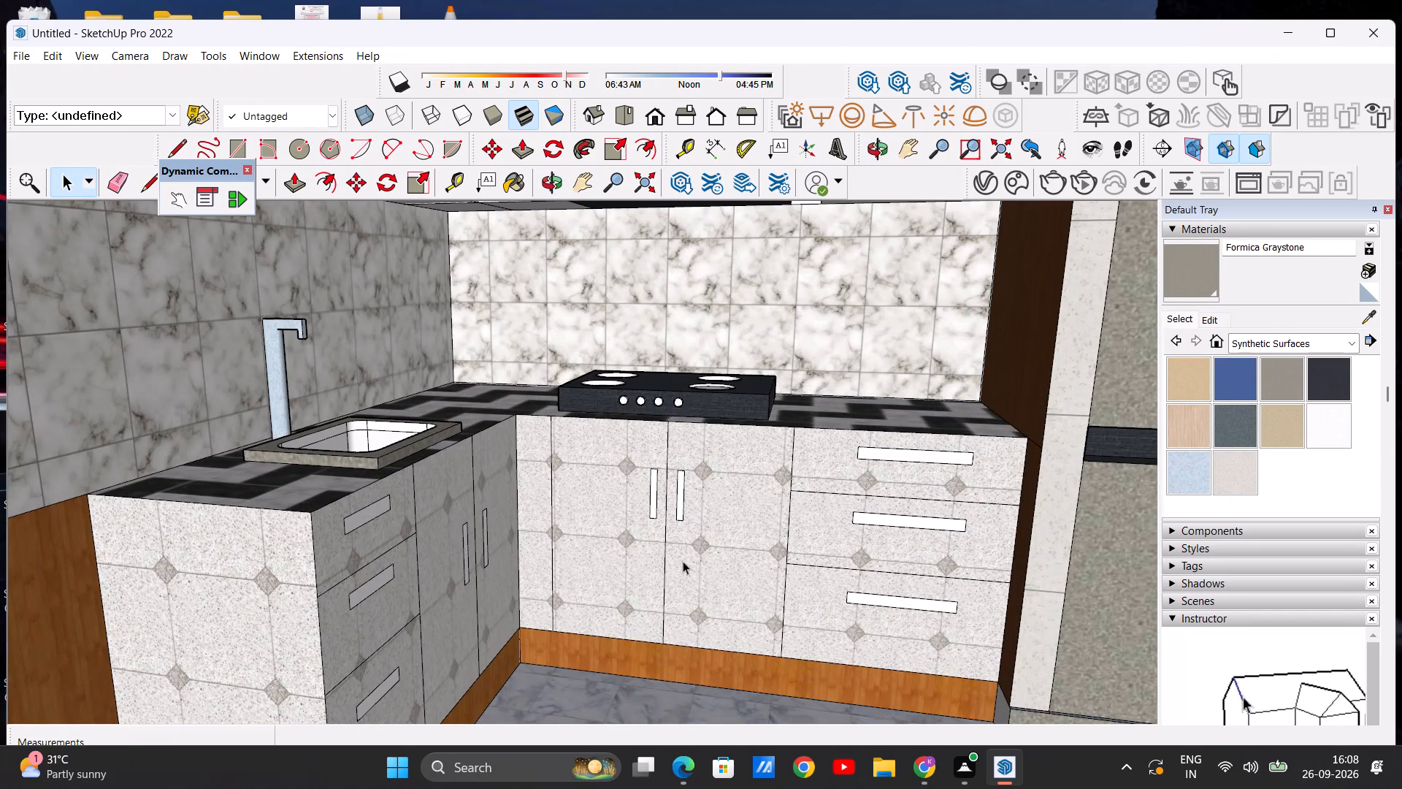
pyautogui.scroll(-2, 682, 579)
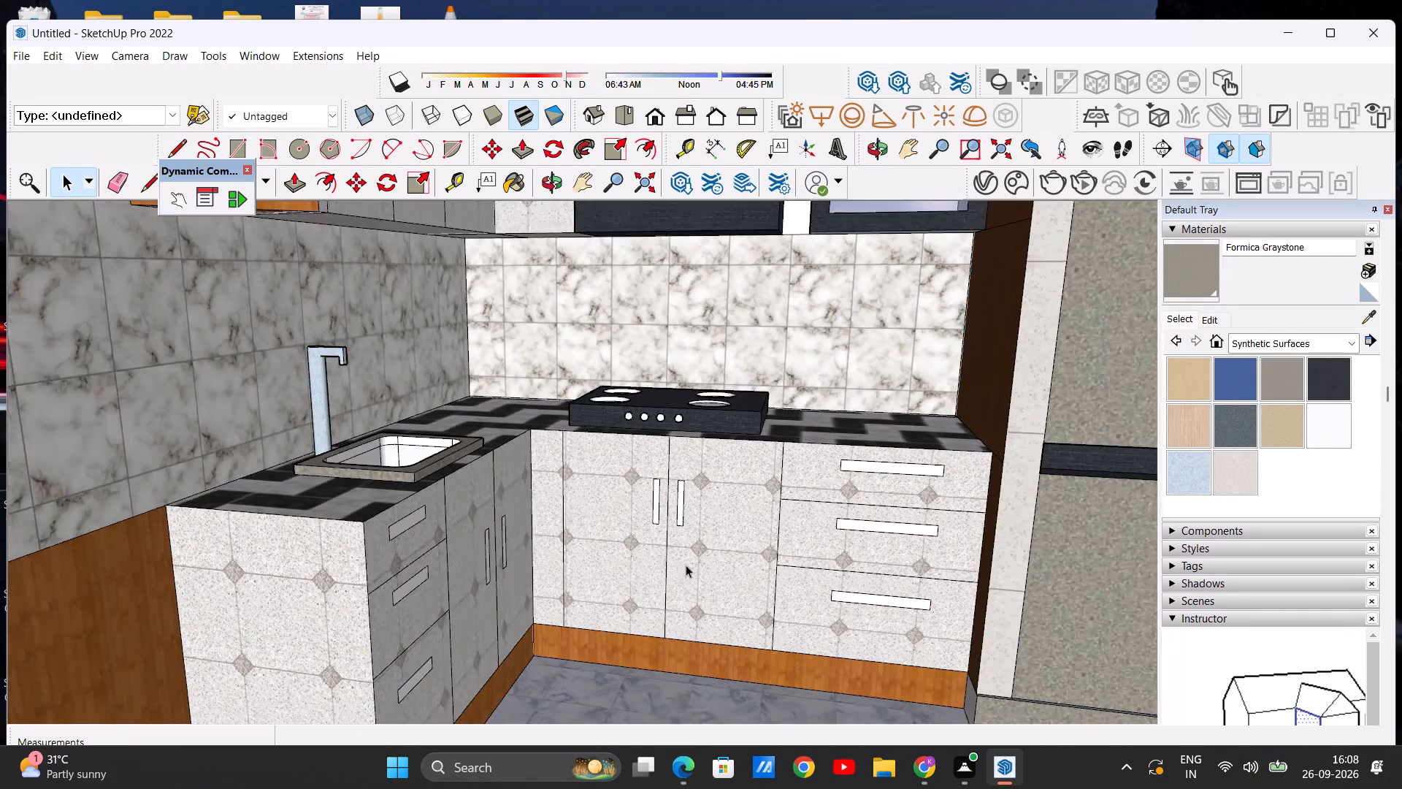
pyautogui.scroll(-6, 686, 565)
pyautogui.scroll(-4, 730, 486)
pyautogui.scroll(9, 852, 545)
pyautogui.moveTo(805, 637); pyautogui.dragTo(808, 444, button='middle')
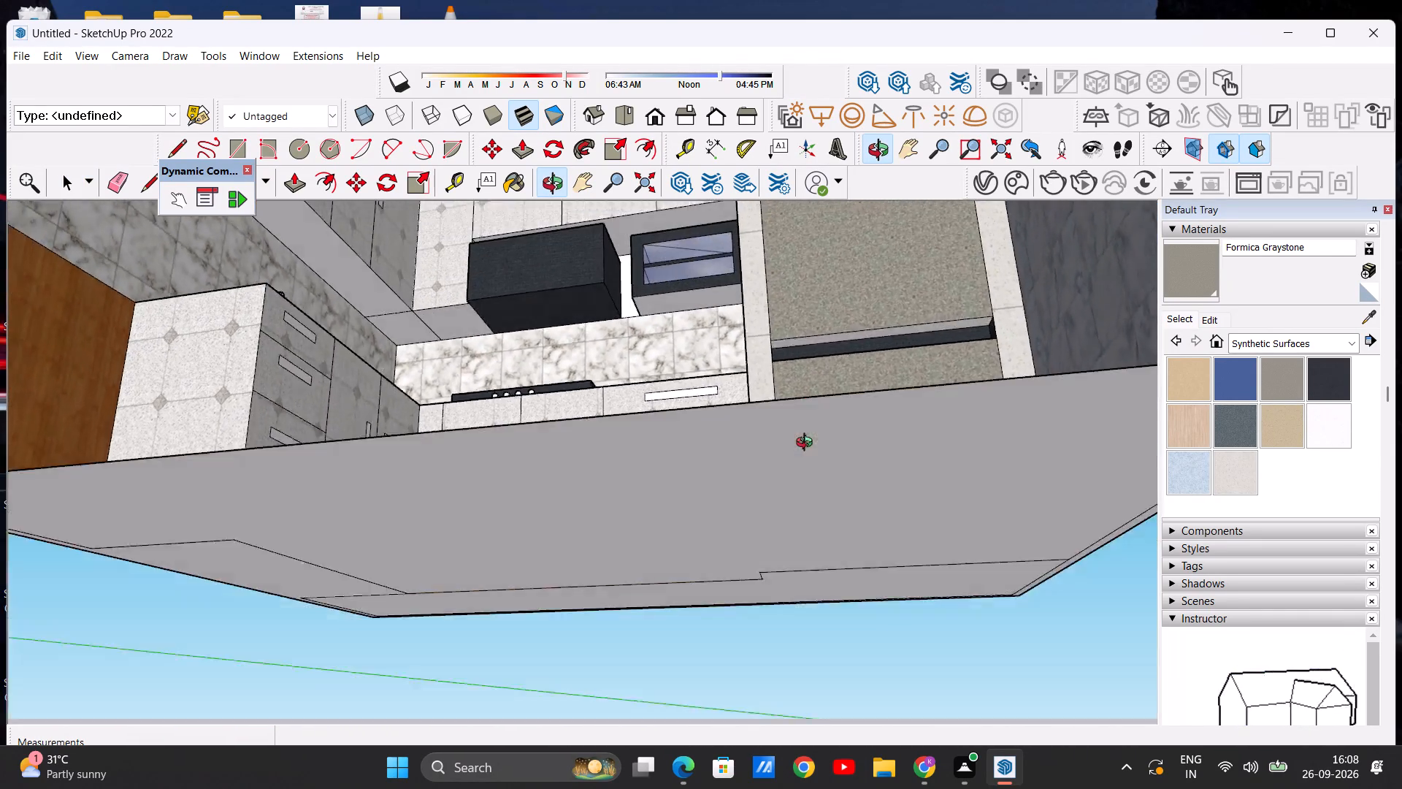
pyautogui.moveTo(808, 444); pyautogui.dragTo(874, 617, button='middle')
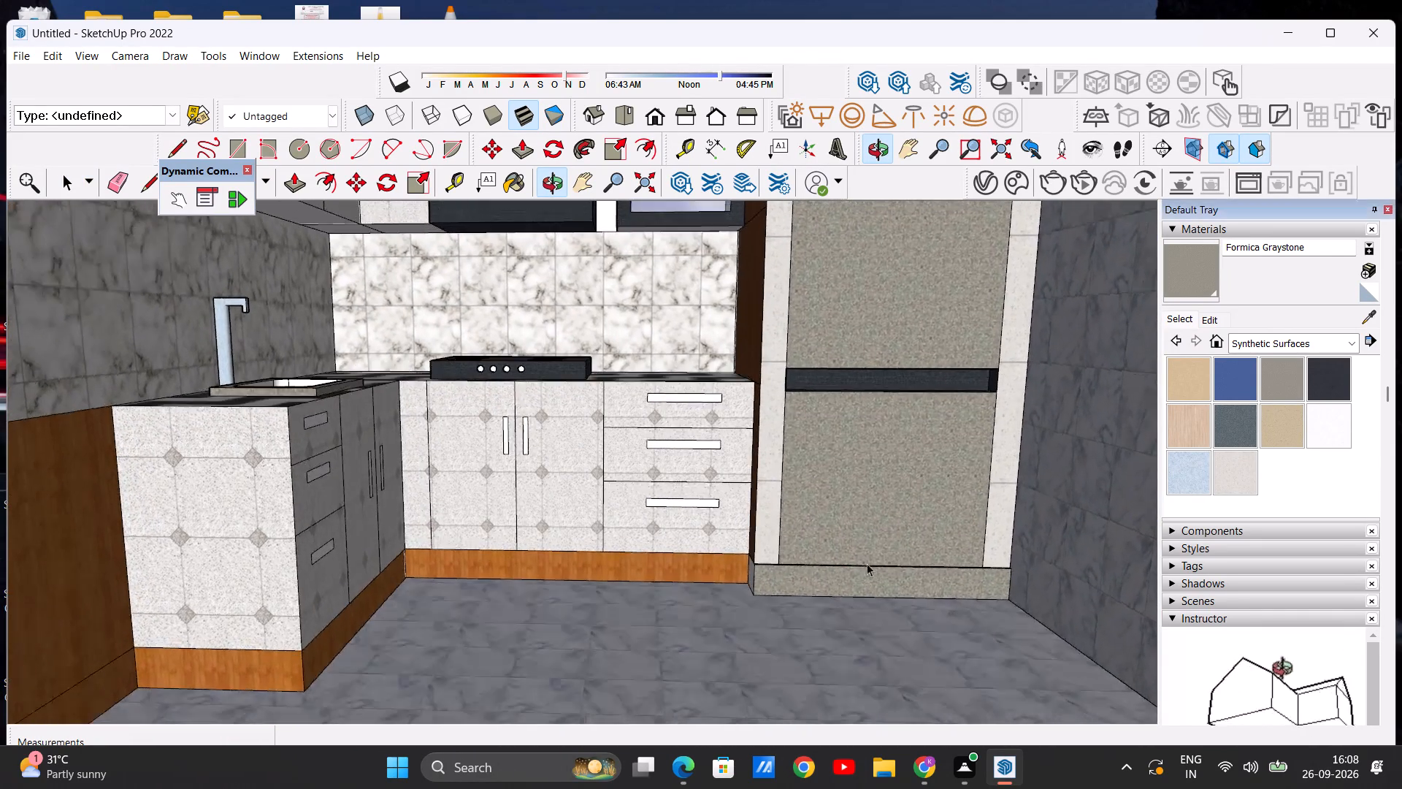
pyautogui.scroll(-5, 740, 422)
pyautogui.scroll(6, 717, 439)
pyautogui.scroll(-4, 641, 443)
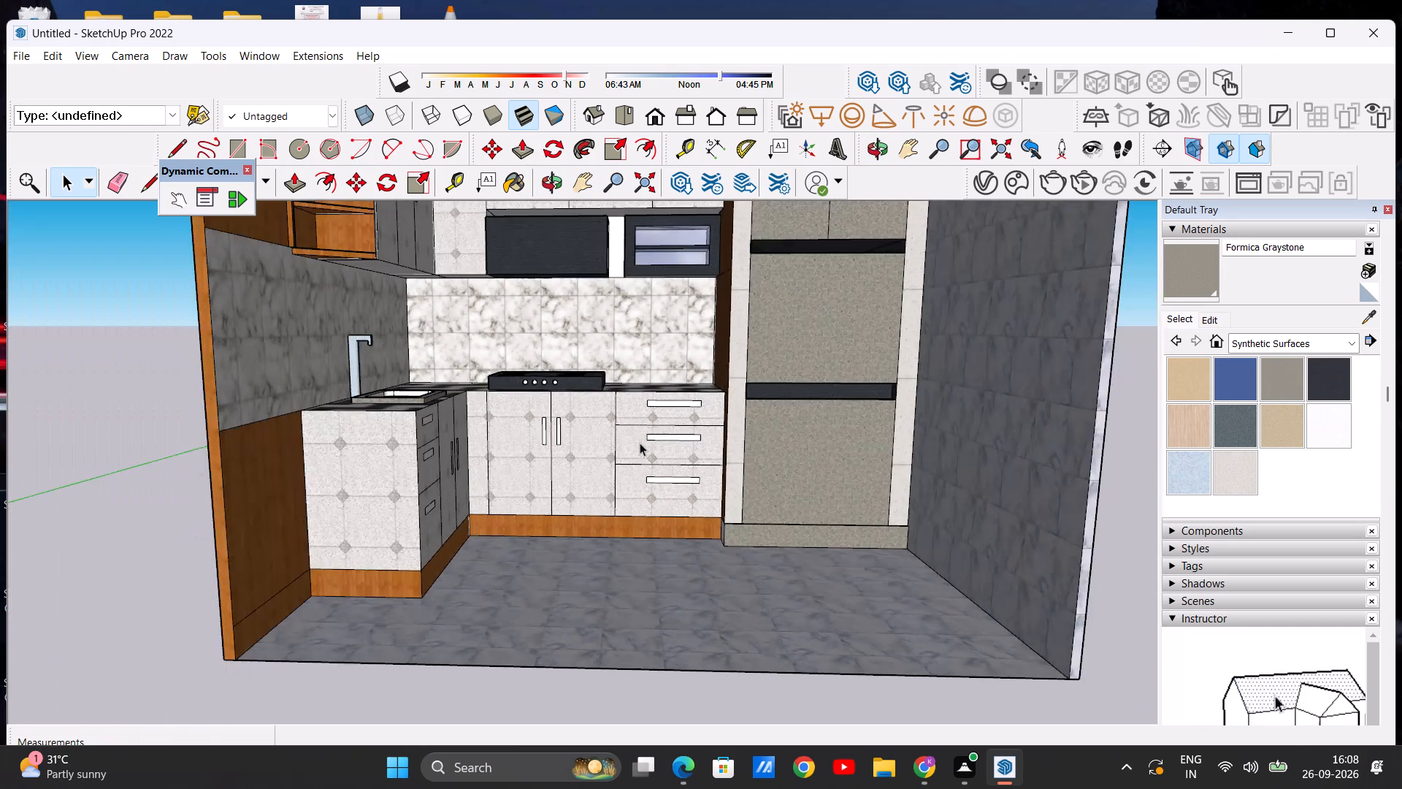
# Paint the three drawer handles and two door handles on the hob-side base cabinets with Formica Beige.
pyautogui.scroll(-5, 640, 443)
pyautogui.scroll(4, 635, 473)
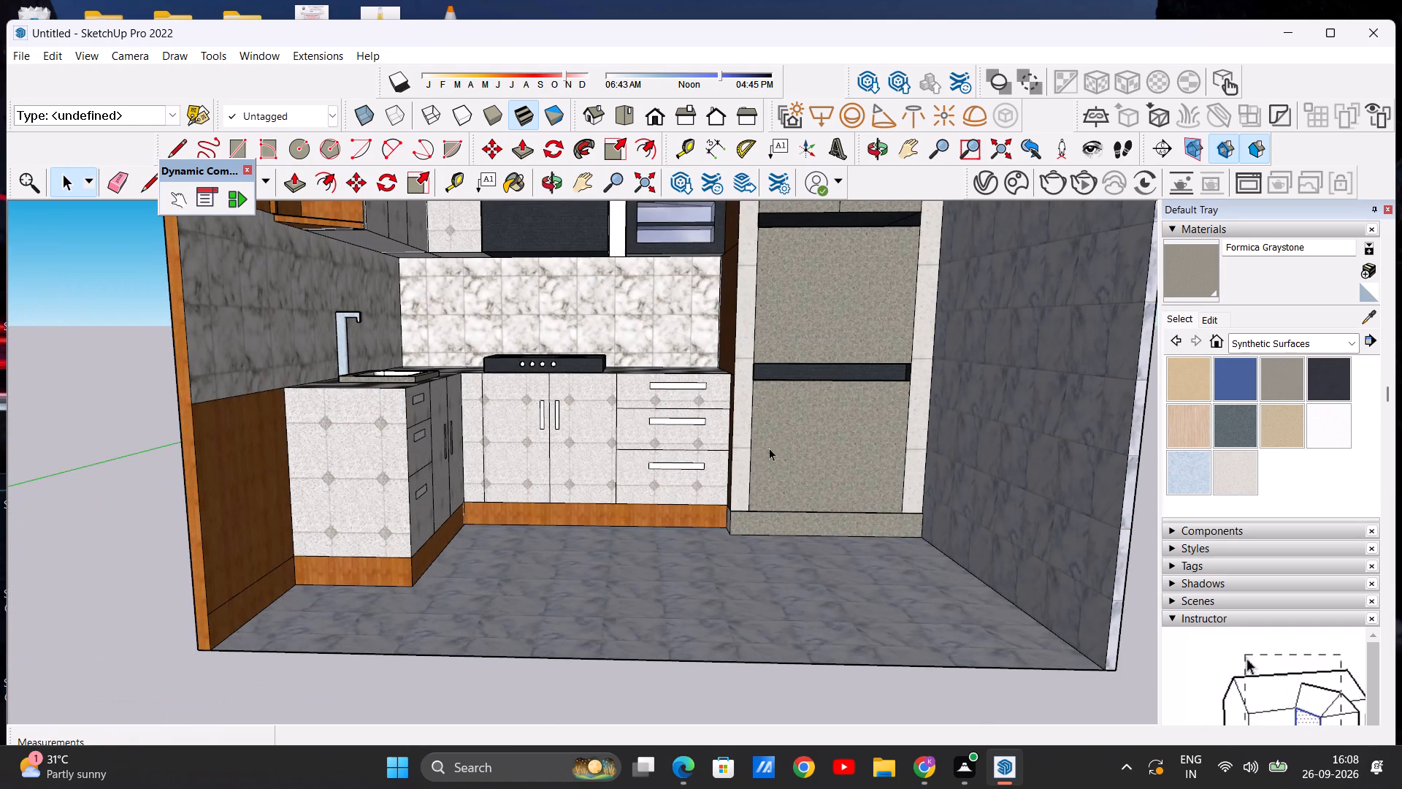
pyautogui.click(1187, 381)
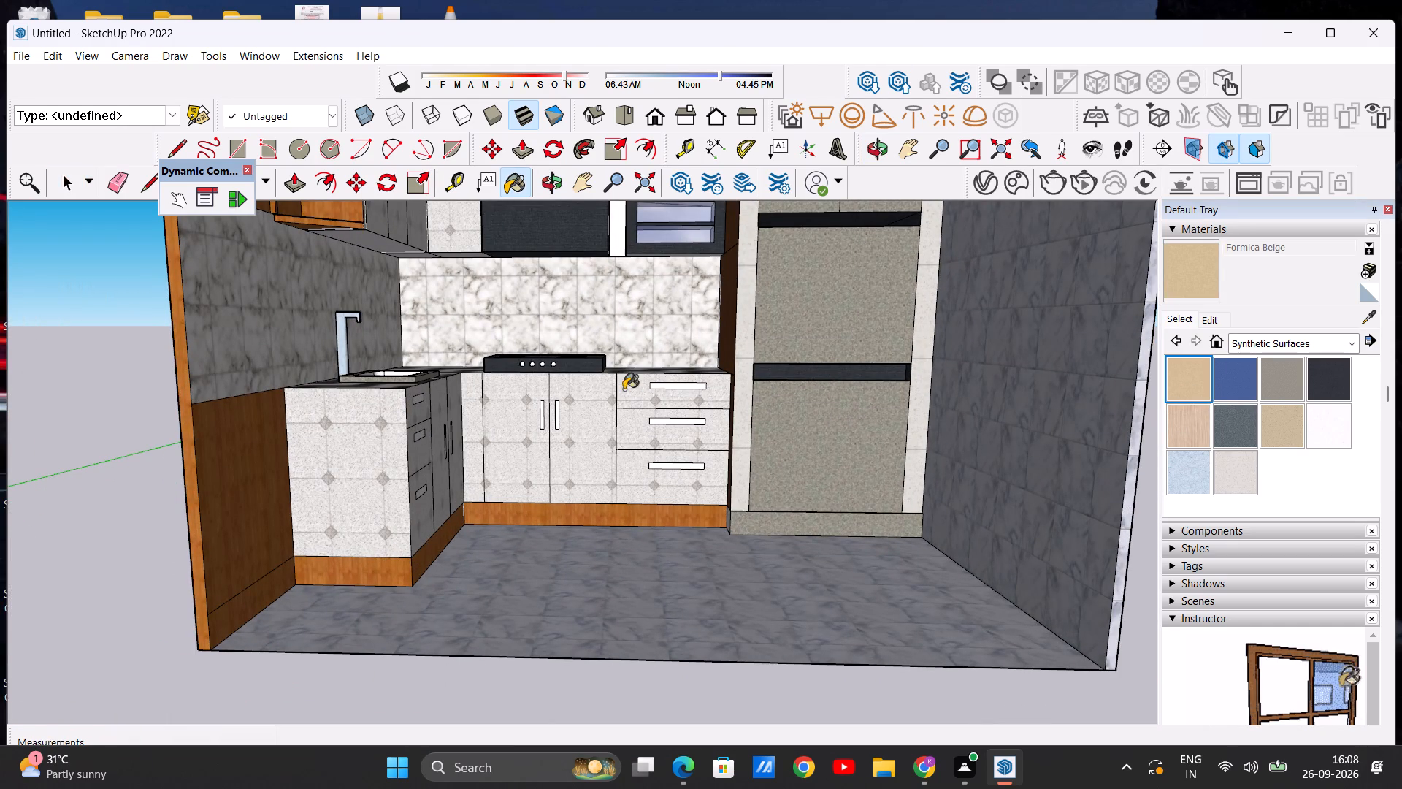
pyautogui.scroll(7, 623, 389)
pyautogui.scroll(6, 705, 384)
pyautogui.click(706, 373)
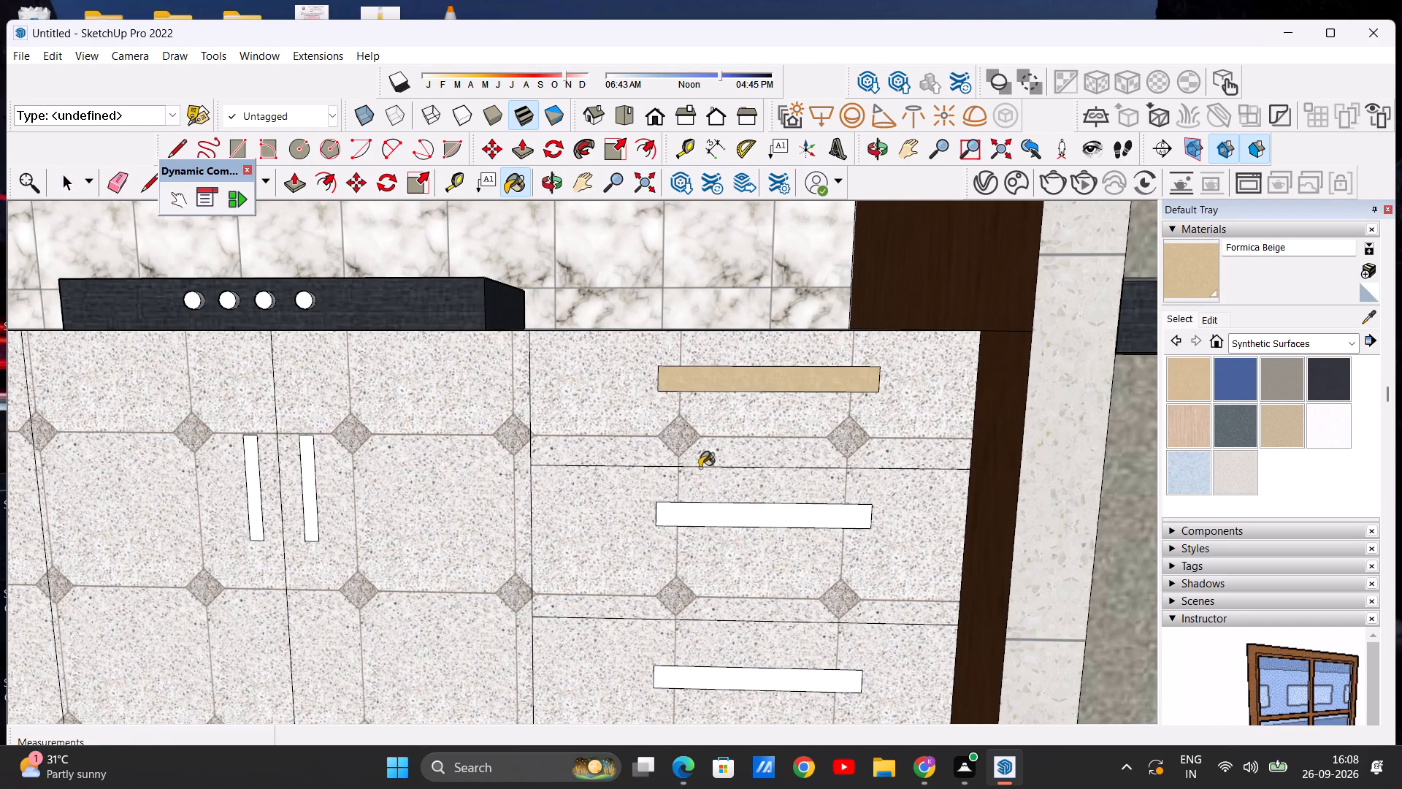
pyautogui.click(696, 514)
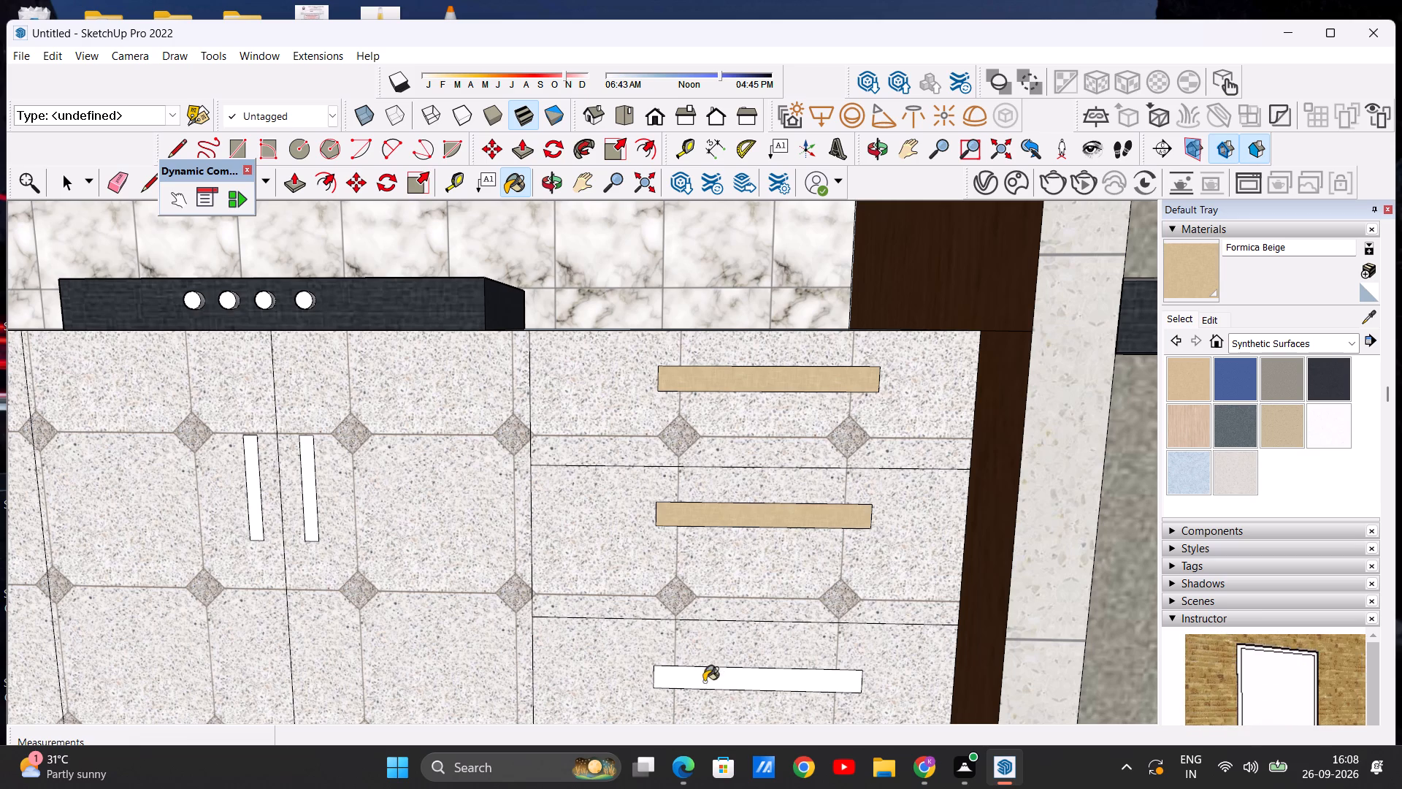
pyautogui.click(704, 679)
pyautogui.scroll(-16, 728, 519)
pyautogui.scroll(7, 601, 517)
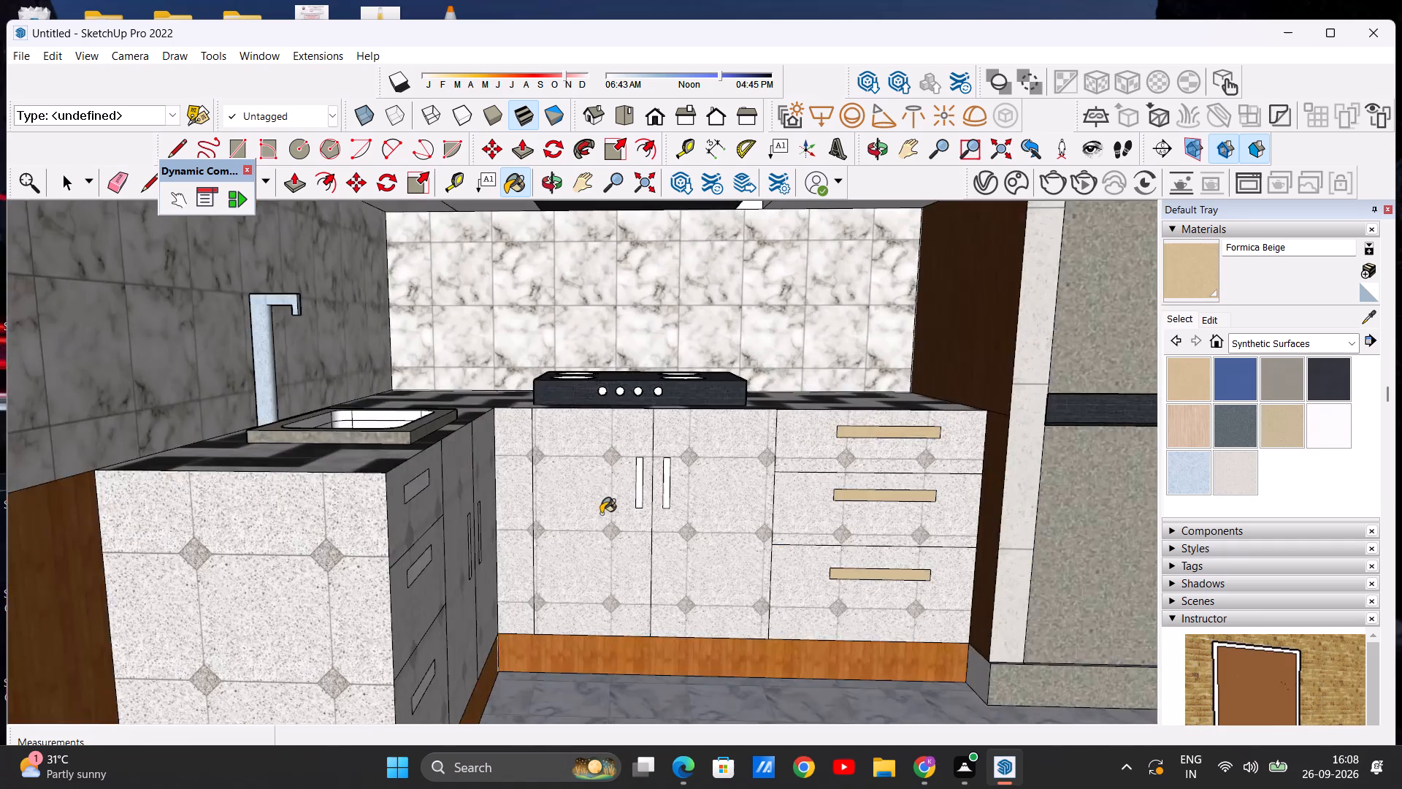
pyautogui.scroll(9, 640, 503)
pyautogui.click(640, 499)
pyautogui.click(706, 493)
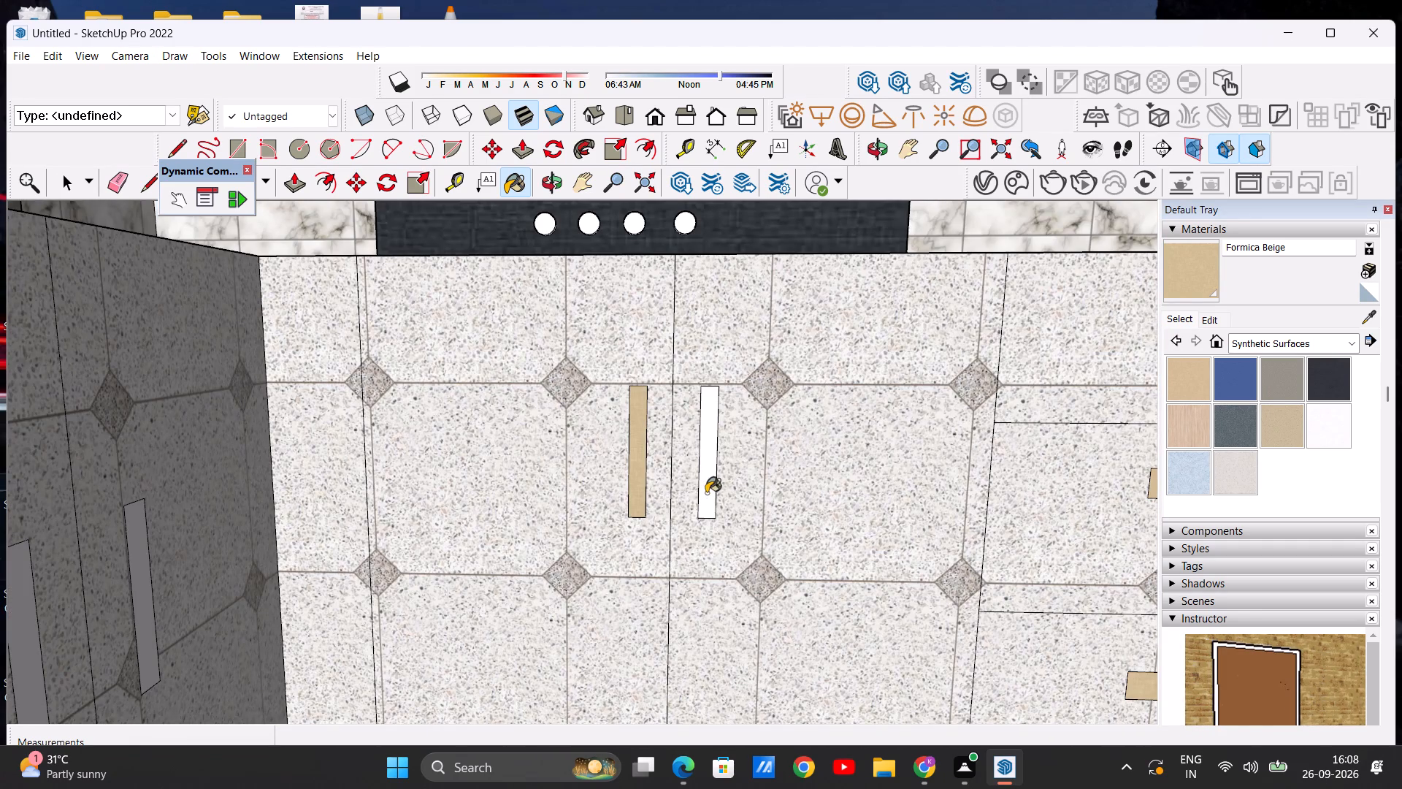
# Paint the three drawer handles and two door handles on the sink-side base cabinets with Formica Beige.
pyautogui.scroll(-20, 707, 493)
pyautogui.scroll(-1, 707, 493)
pyautogui.moveTo(748, 483); pyautogui.dragTo(460, 514, button='middle')
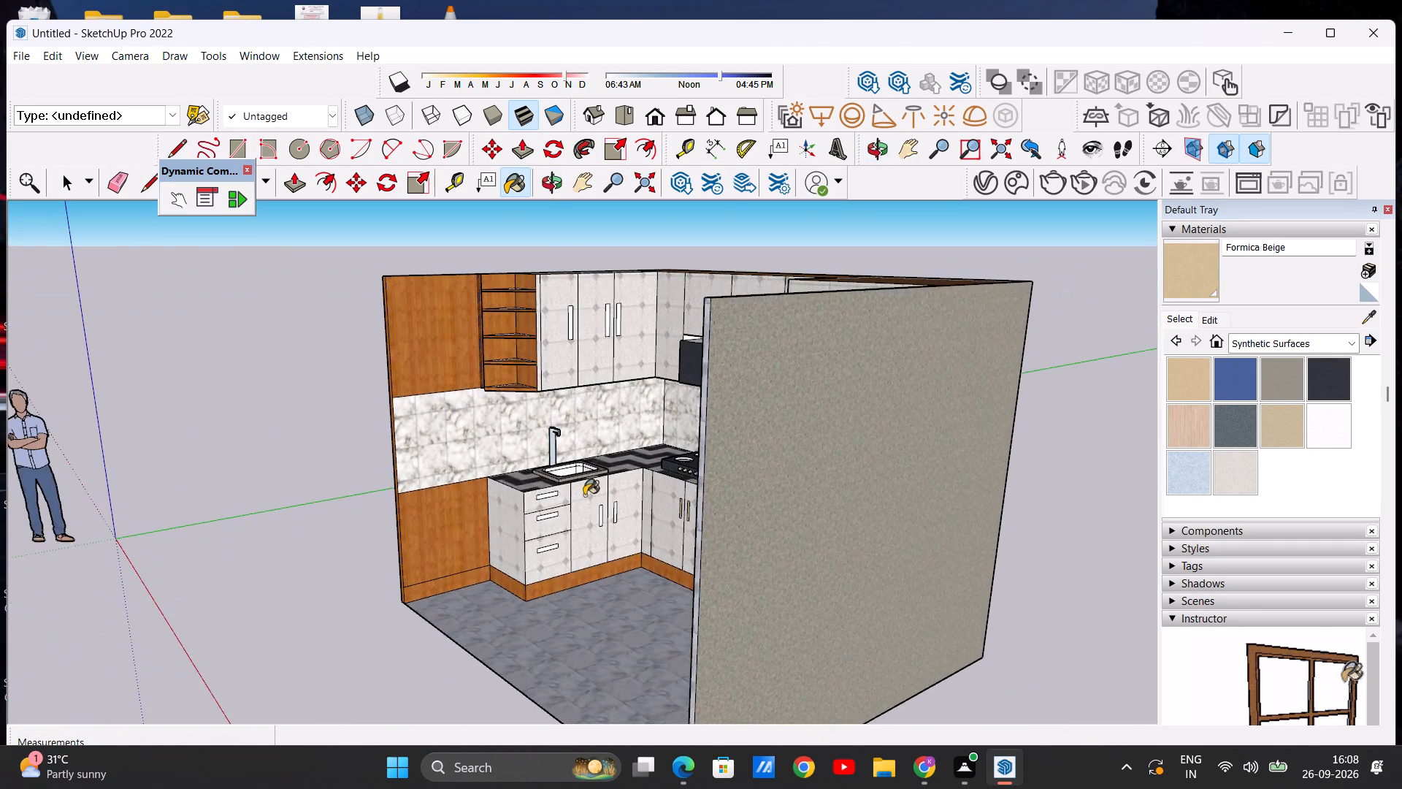
pyautogui.scroll(15, 583, 495)
pyautogui.click(482, 495)
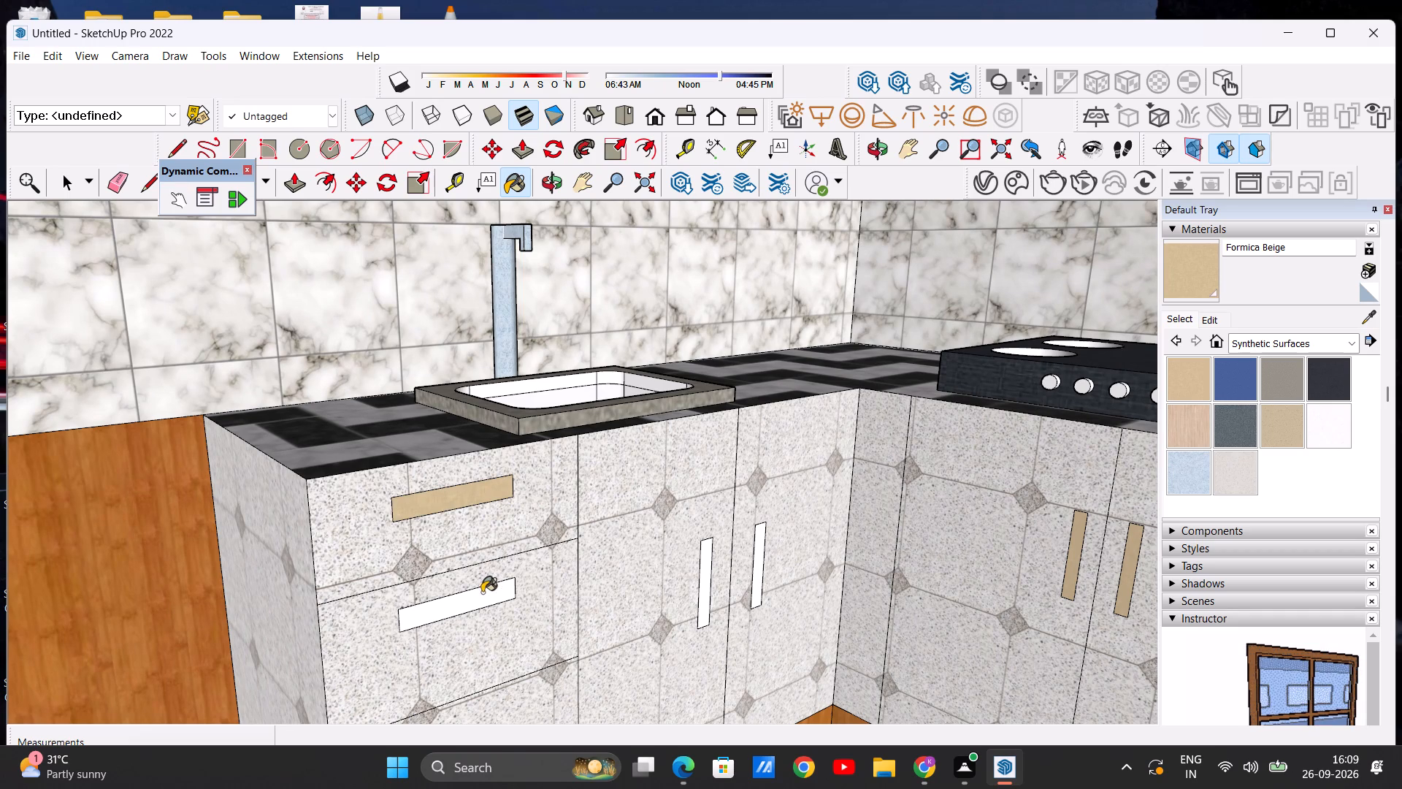
pyautogui.click(480, 596)
pyautogui.click(702, 579)
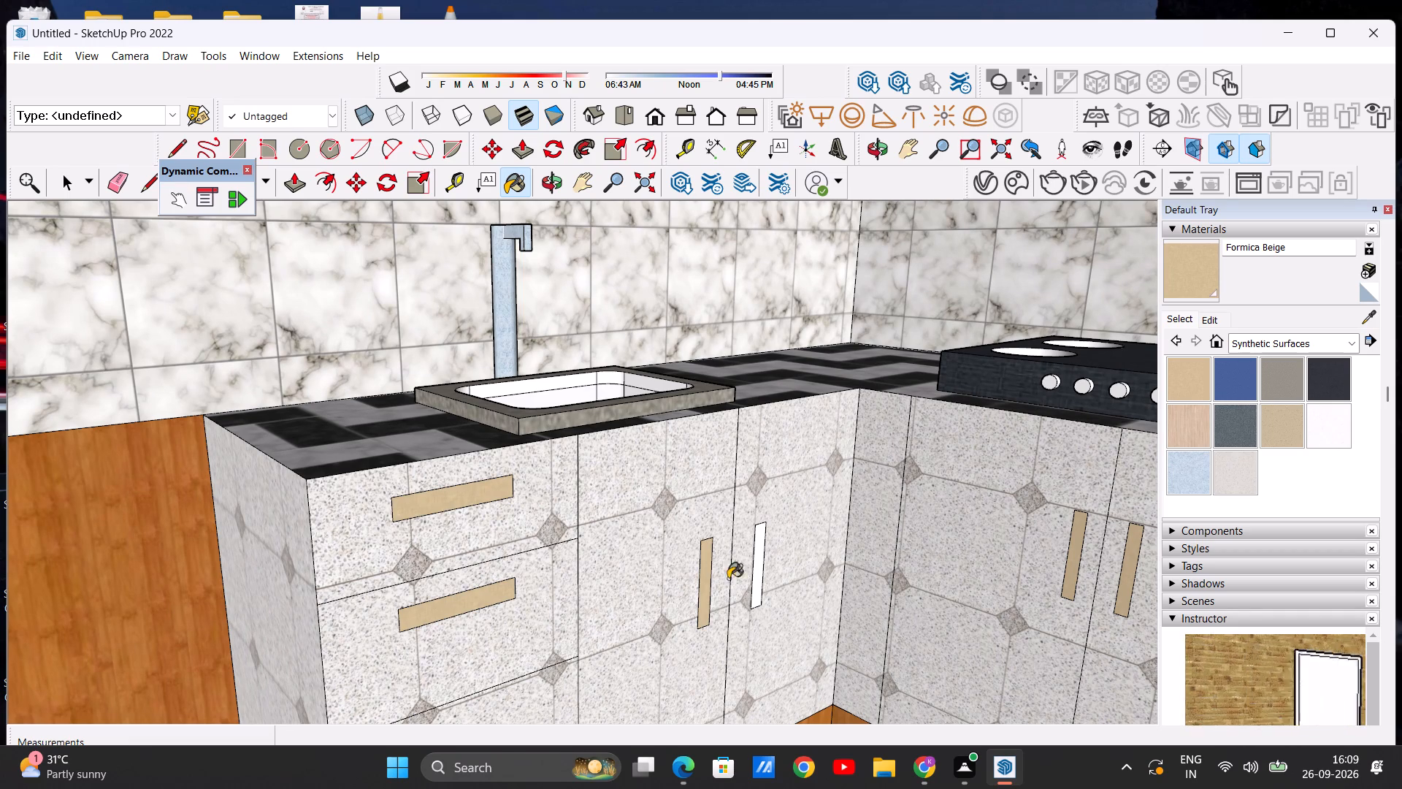
pyautogui.click(757, 568)
pyautogui.scroll(-13, 720, 468)
pyautogui.scroll(5, 675, 544)
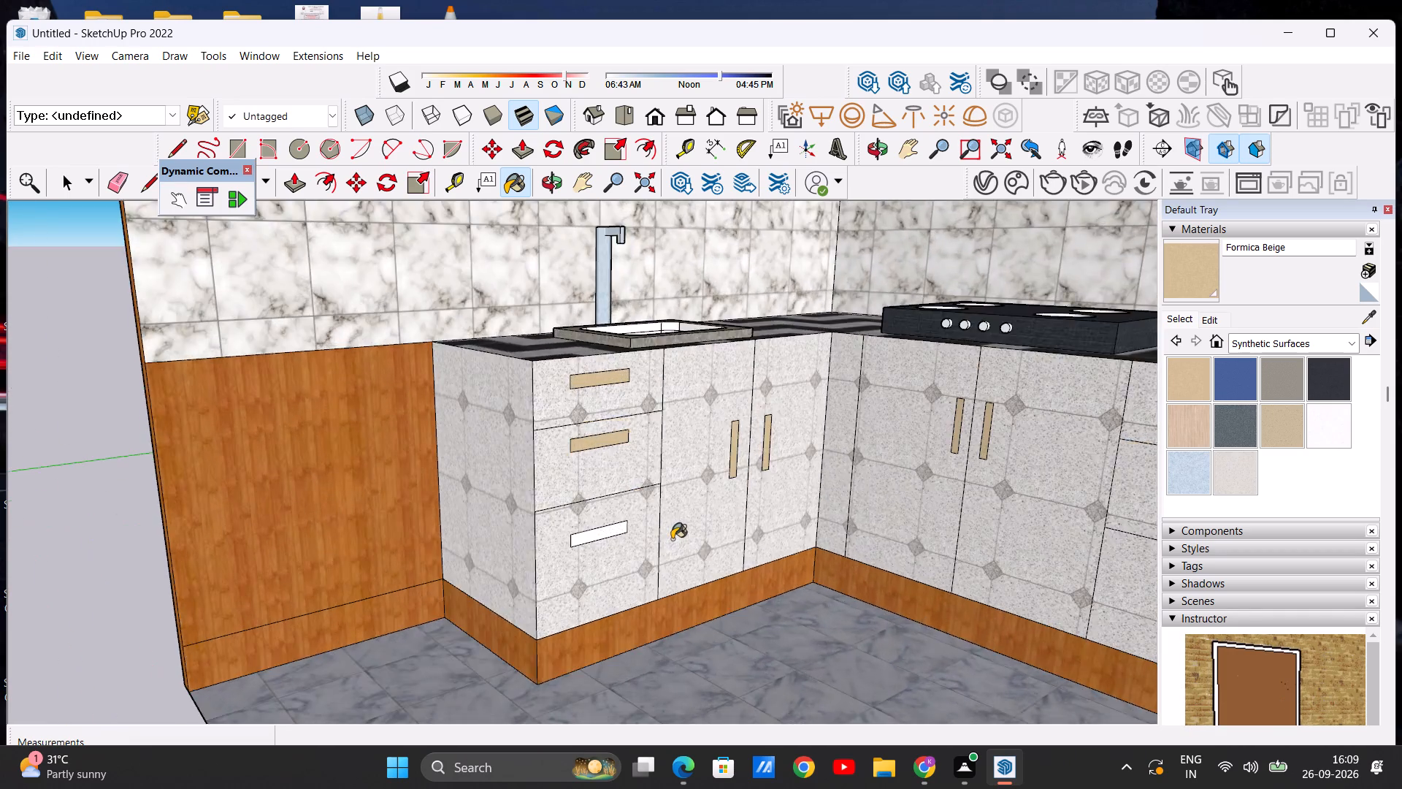
pyautogui.scroll(8, 672, 539)
pyautogui.click(537, 531)
pyautogui.scroll(-15, 707, 590)
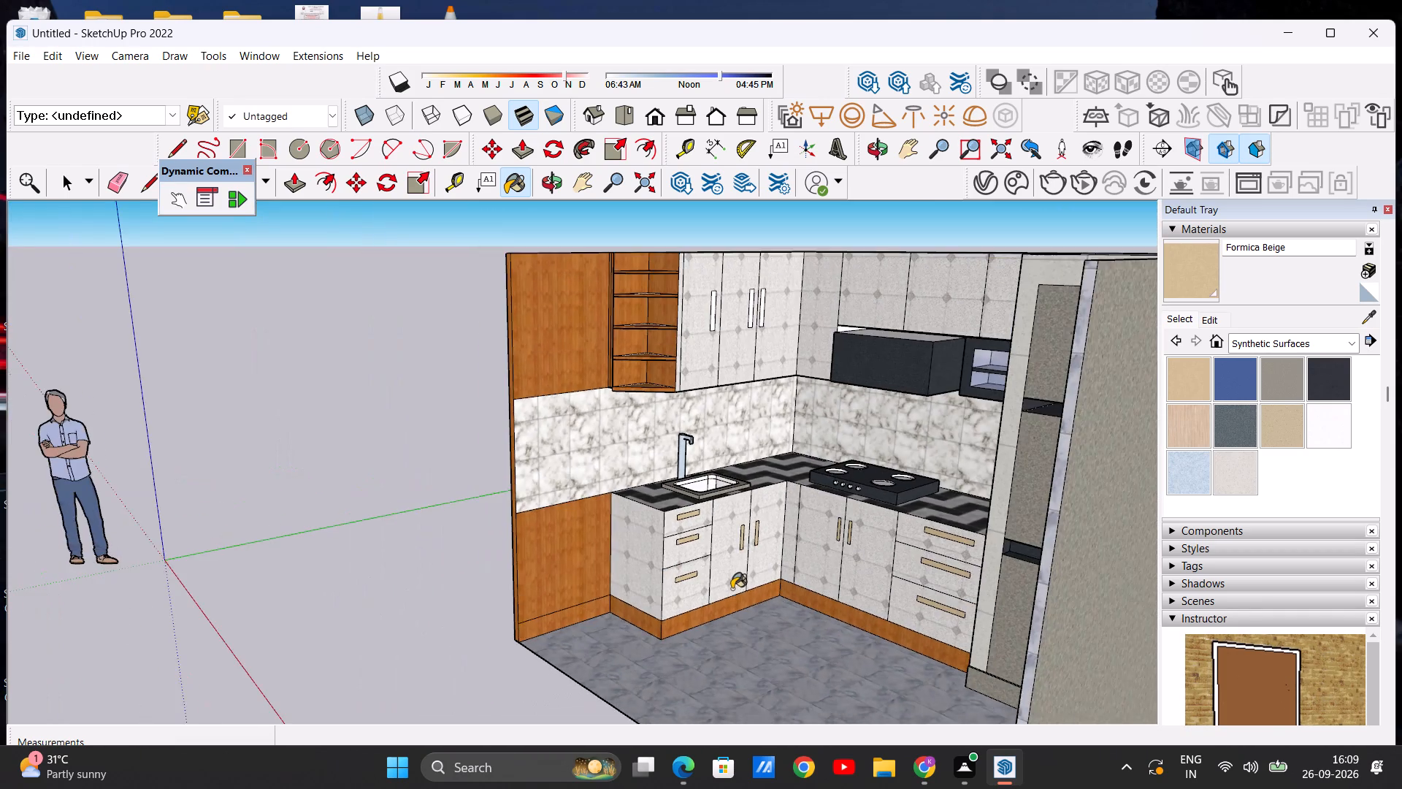
# Paint the three door handles on the upper wall cabinets above the sink with Formica Beige.
pyautogui.moveTo(714, 595); pyautogui.dragTo(881, 577, button='middle')
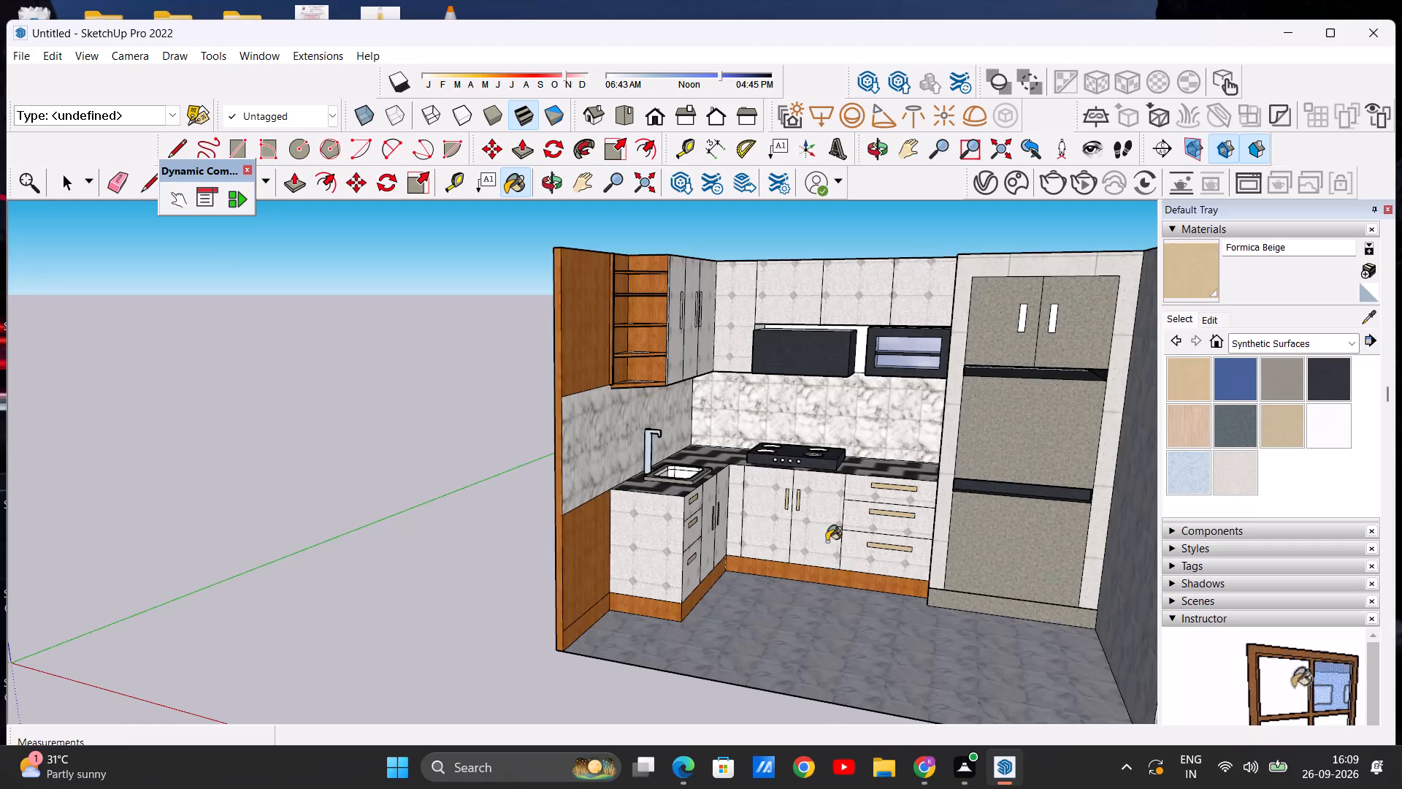
pyautogui.scroll(-3, 842, 470)
pyautogui.scroll(1, 857, 432)
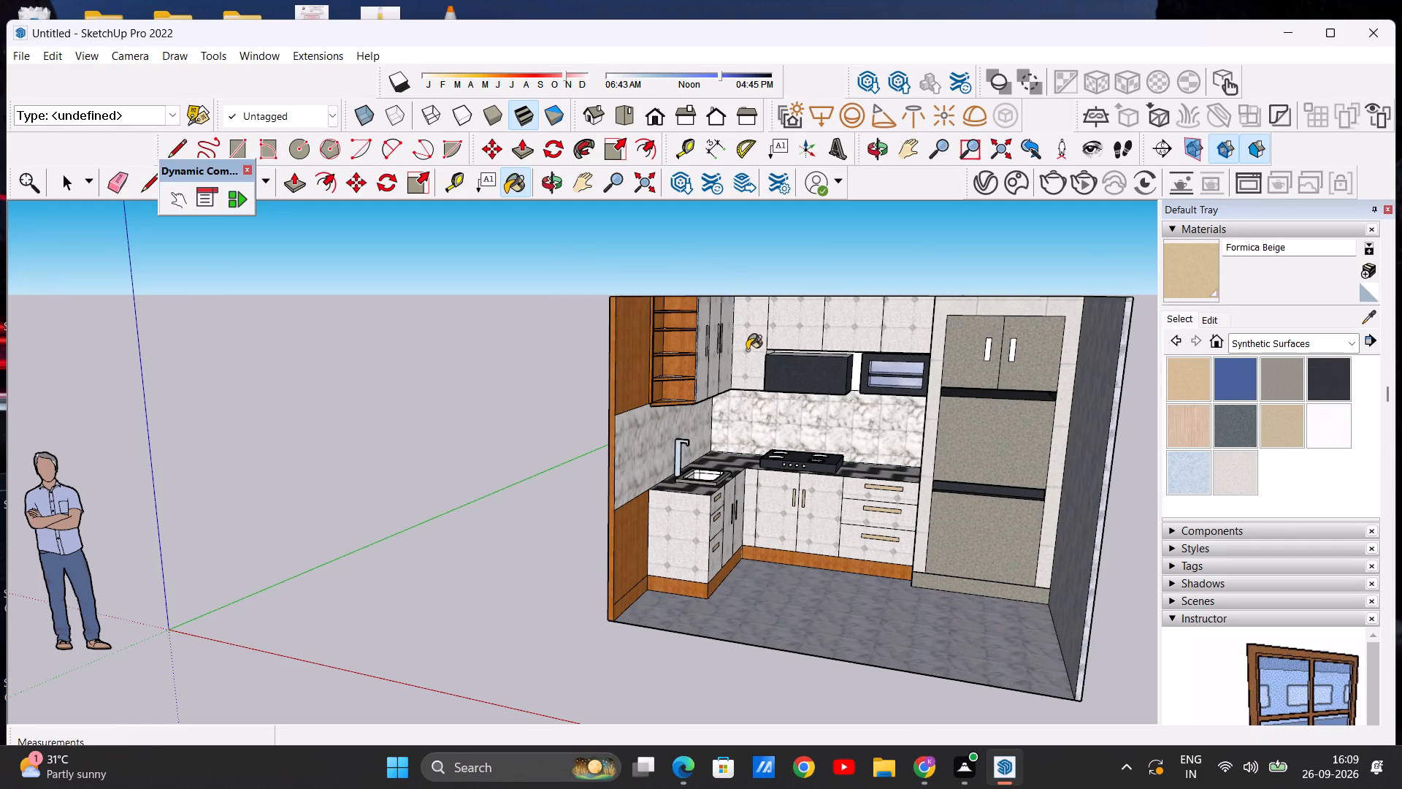
pyautogui.moveTo(748, 351); pyautogui.dragTo(556, 362, button='middle')
pyautogui.scroll(16, 709, 338)
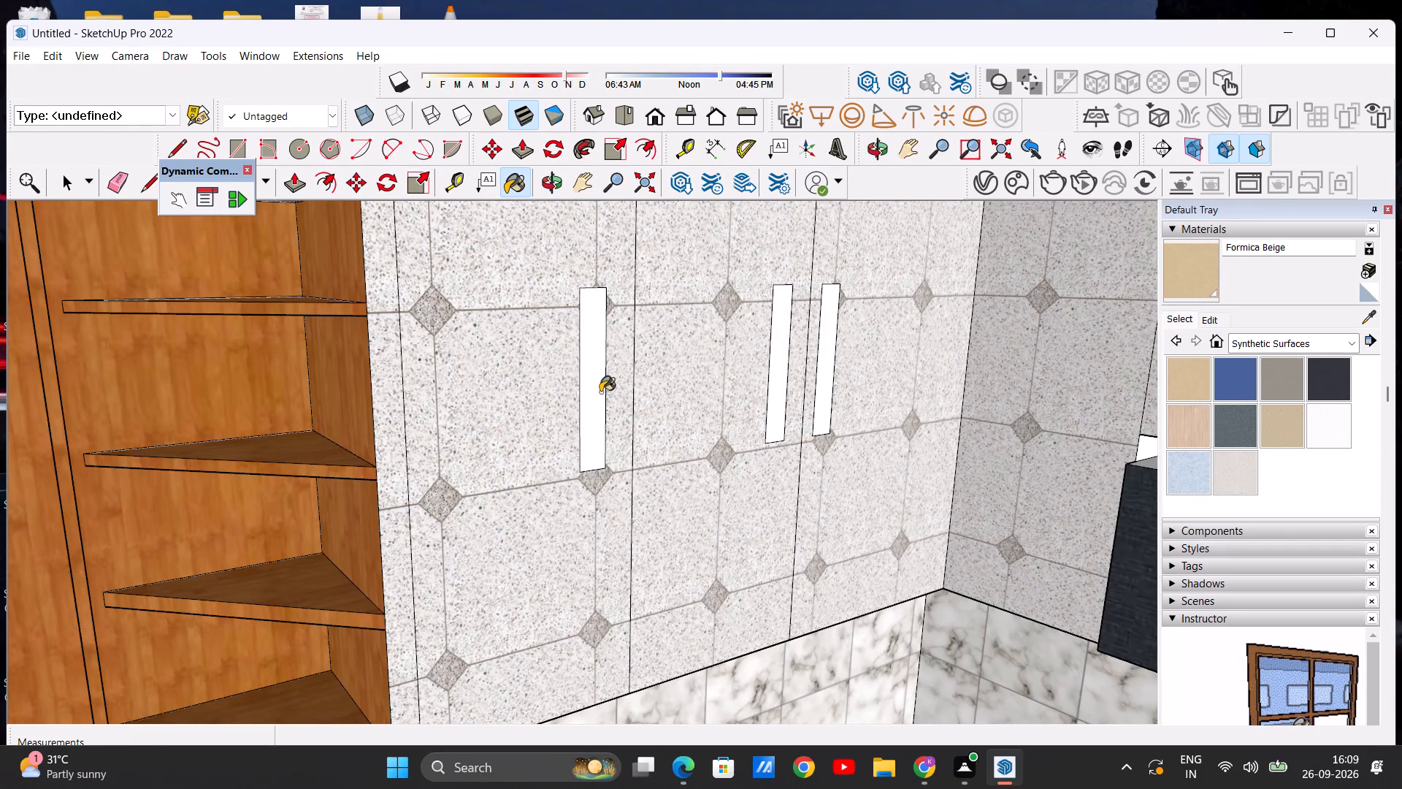
pyautogui.click(600, 394)
pyautogui.click(778, 366)
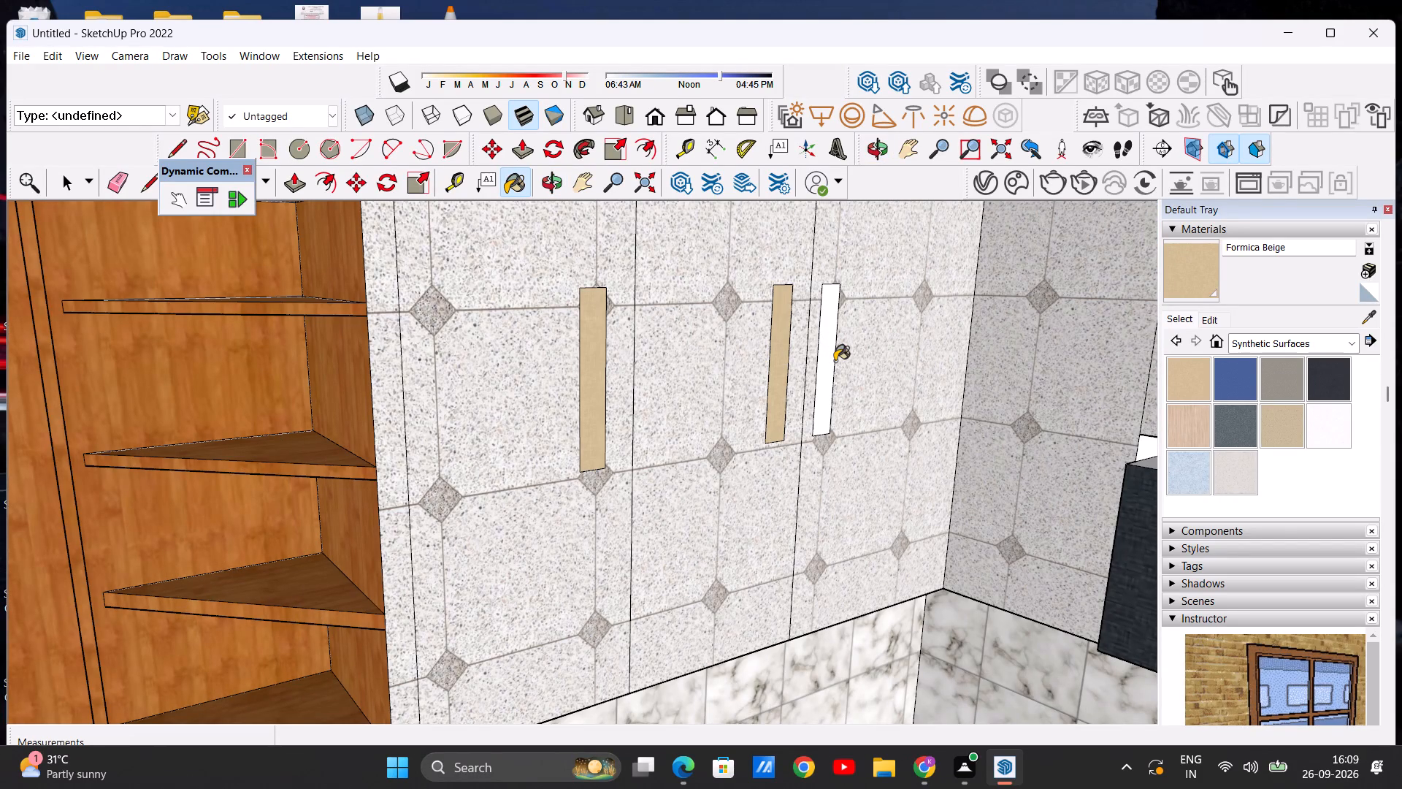
pyautogui.click(830, 369)
pyautogui.press('space')
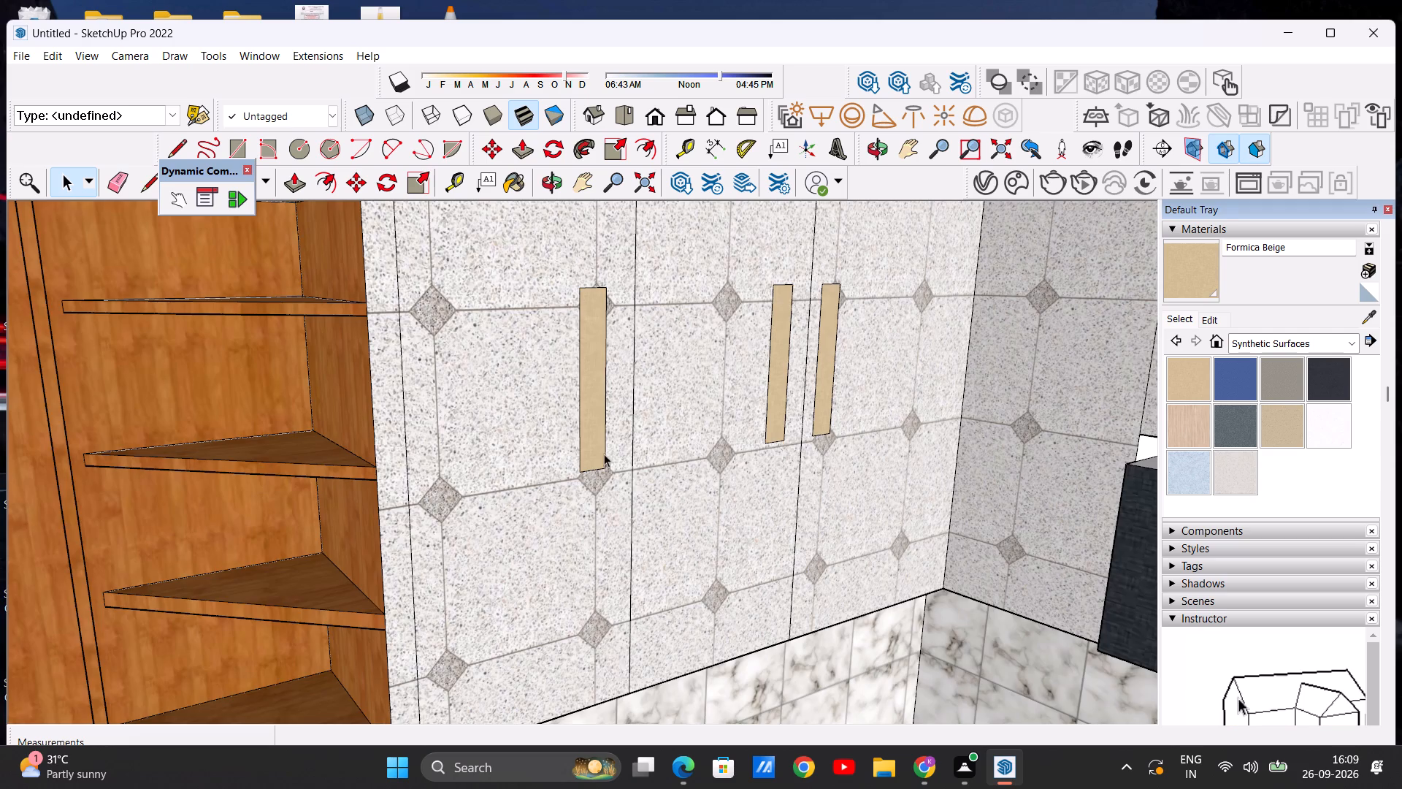
# Examine the whole kitchen interior from the front for handles and appliance parts that are still unpainted.
pyautogui.scroll(-18, 611, 439)
pyautogui.moveTo(624, 403); pyautogui.dragTo(874, 373, button='middle')
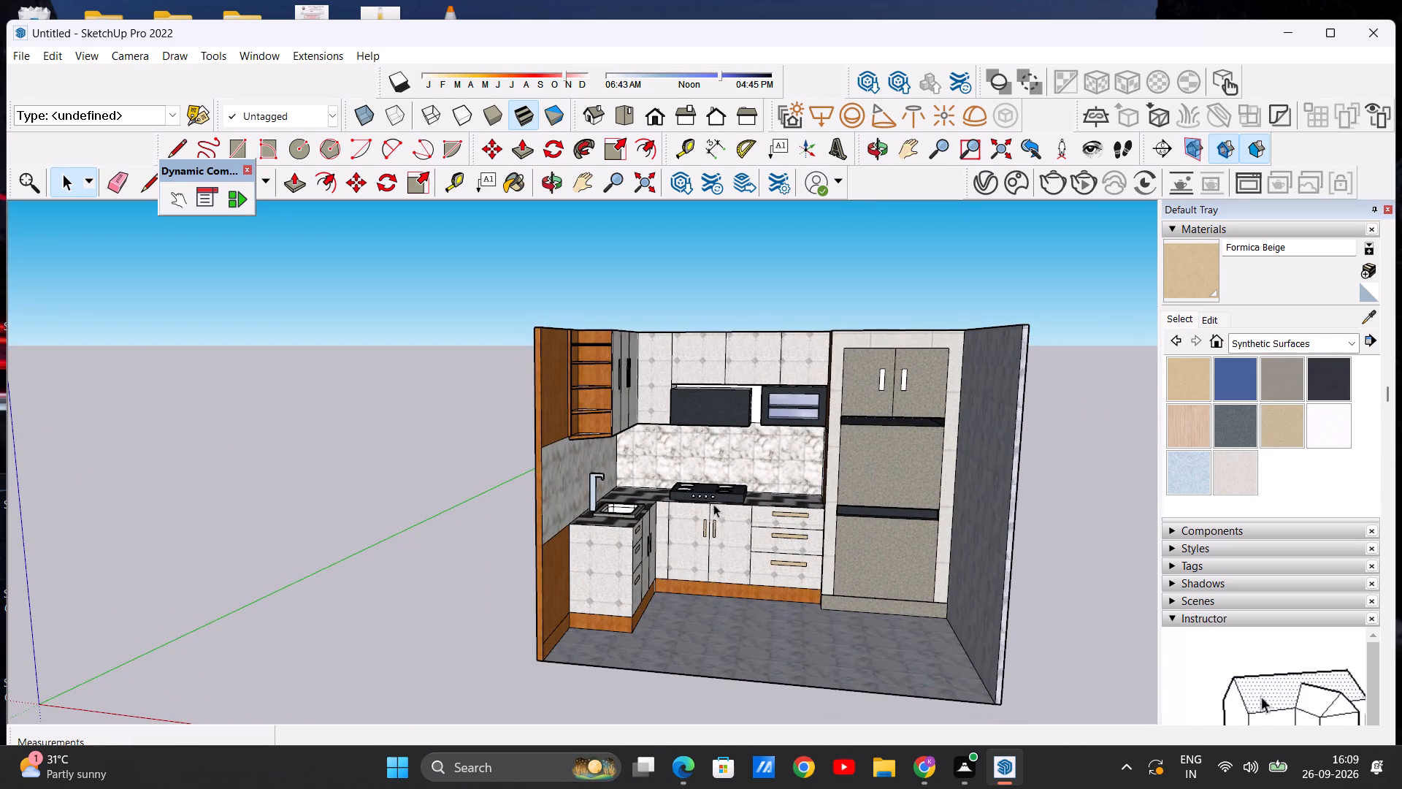
pyautogui.scroll(5, 583, 590)
pyautogui.scroll(-6, 521, 541)
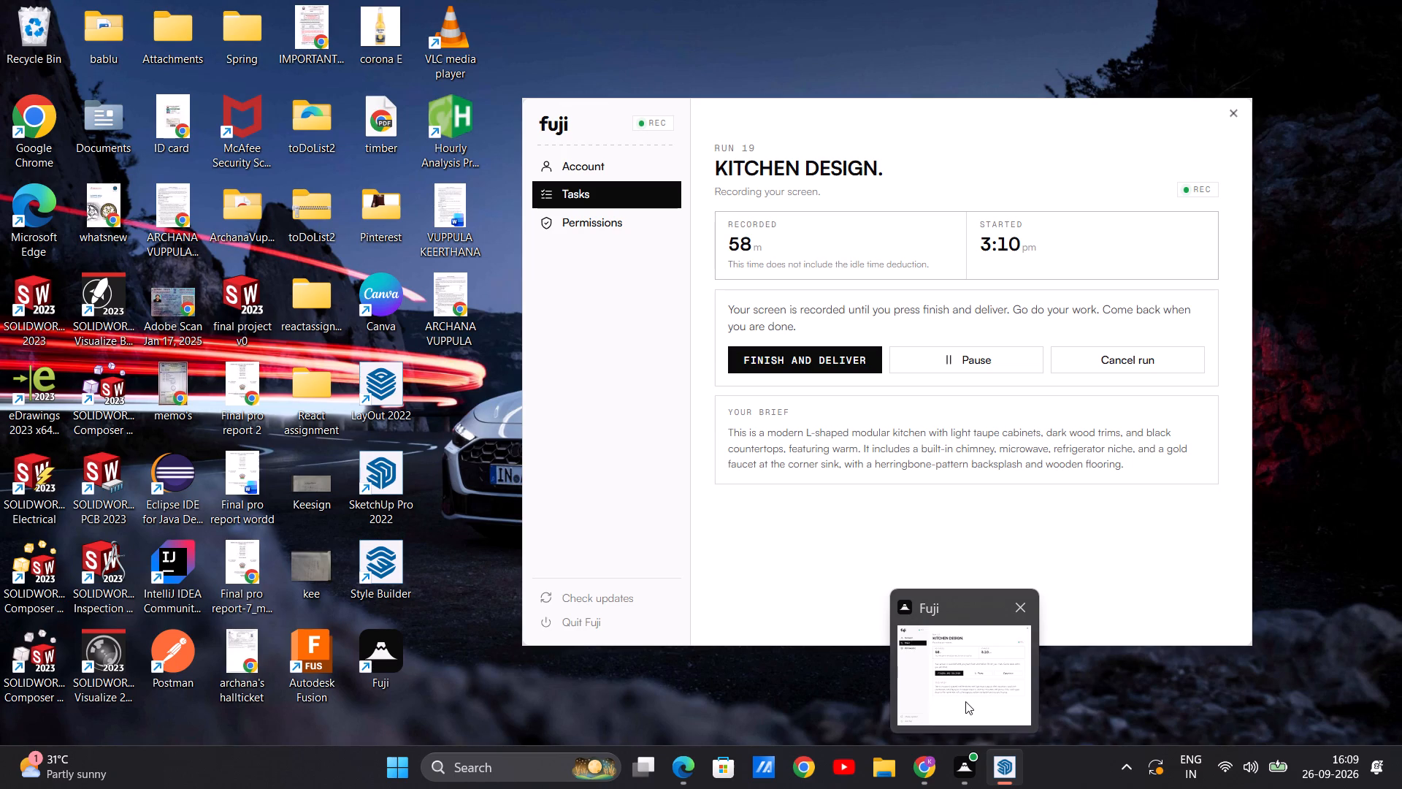
pyautogui.click(1012, 691)
pyautogui.scroll(3, 767, 424)
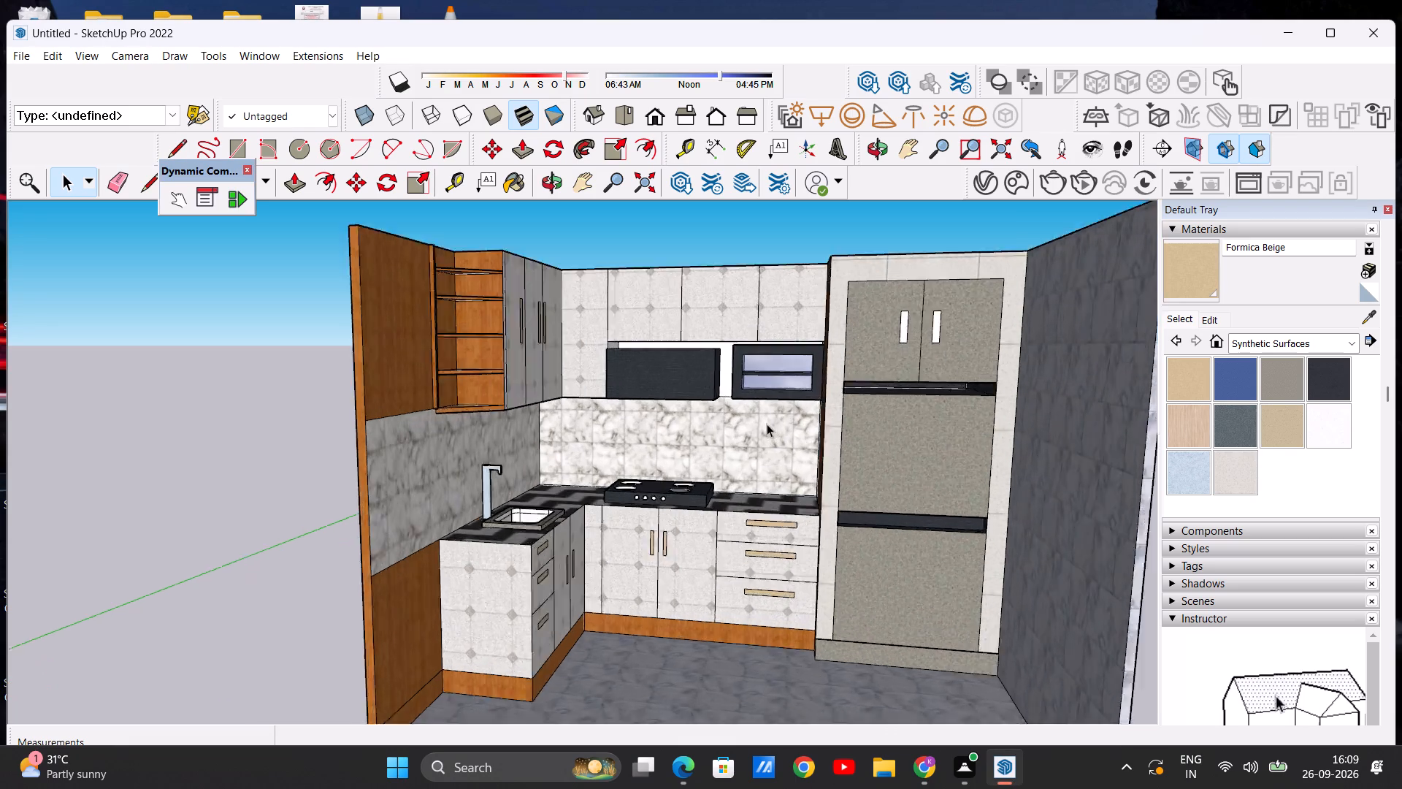
pyautogui.scroll(14, 767, 424)
pyautogui.scroll(-12, 776, 419)
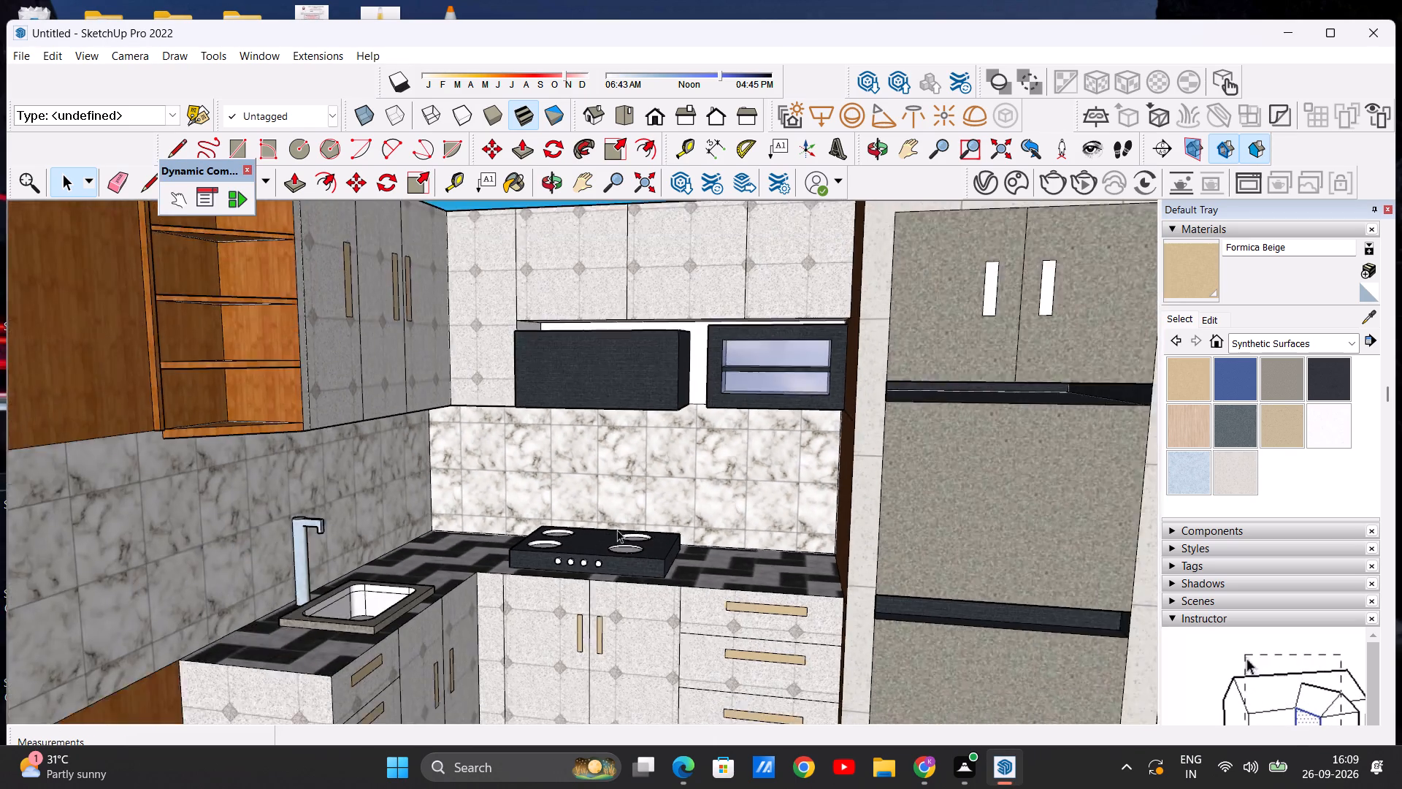
pyautogui.scroll(-1, 617, 530)
# Paint the front face and rim of the hob's leftmost control knob with Formica Graystone.
pyautogui.moveTo(550, 562); pyautogui.dragTo(592, 519, button='middle')
pyautogui.scroll(14, 583, 553)
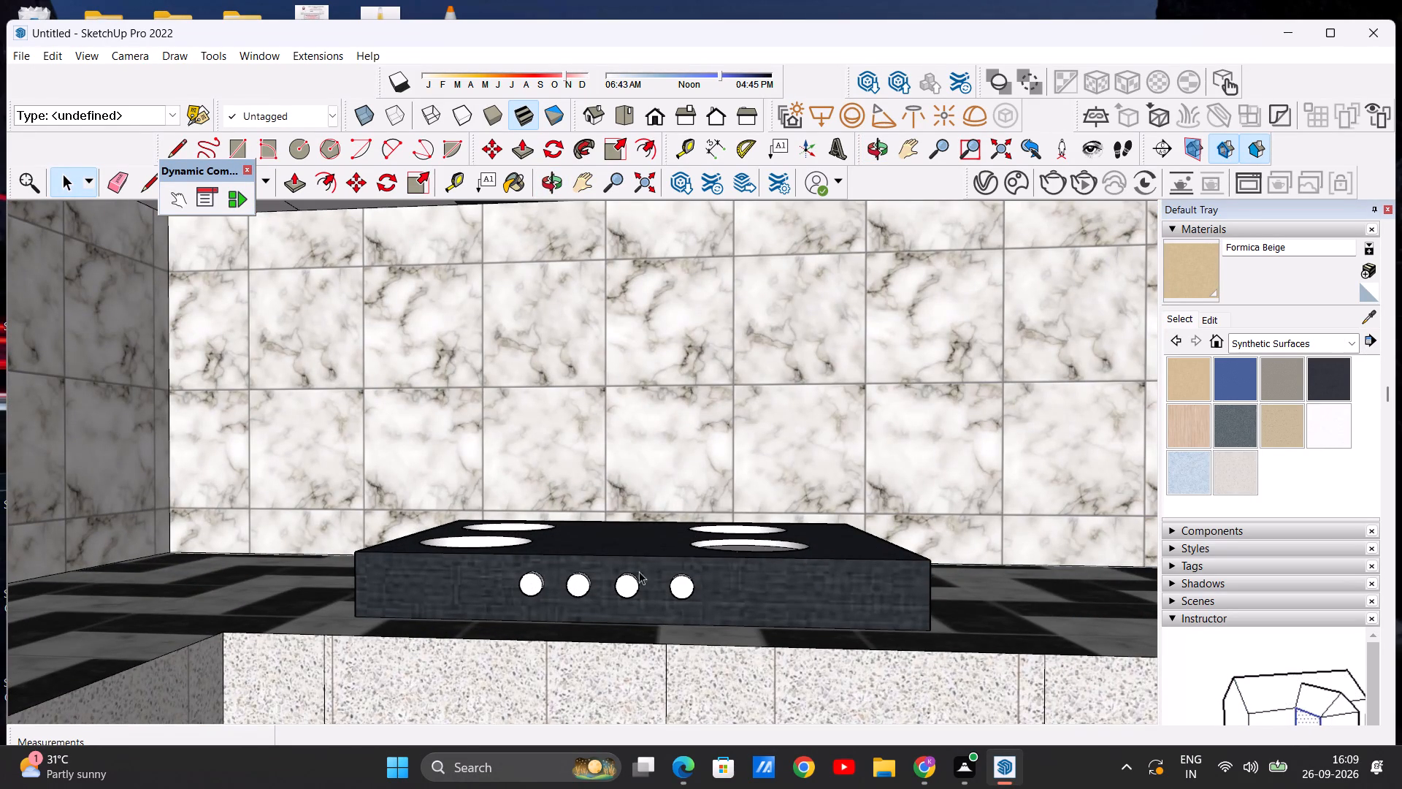
pyautogui.moveTo(623, 578); pyautogui.dragTo(643, 733, button='middle')
pyautogui.scroll(3, 637, 696)
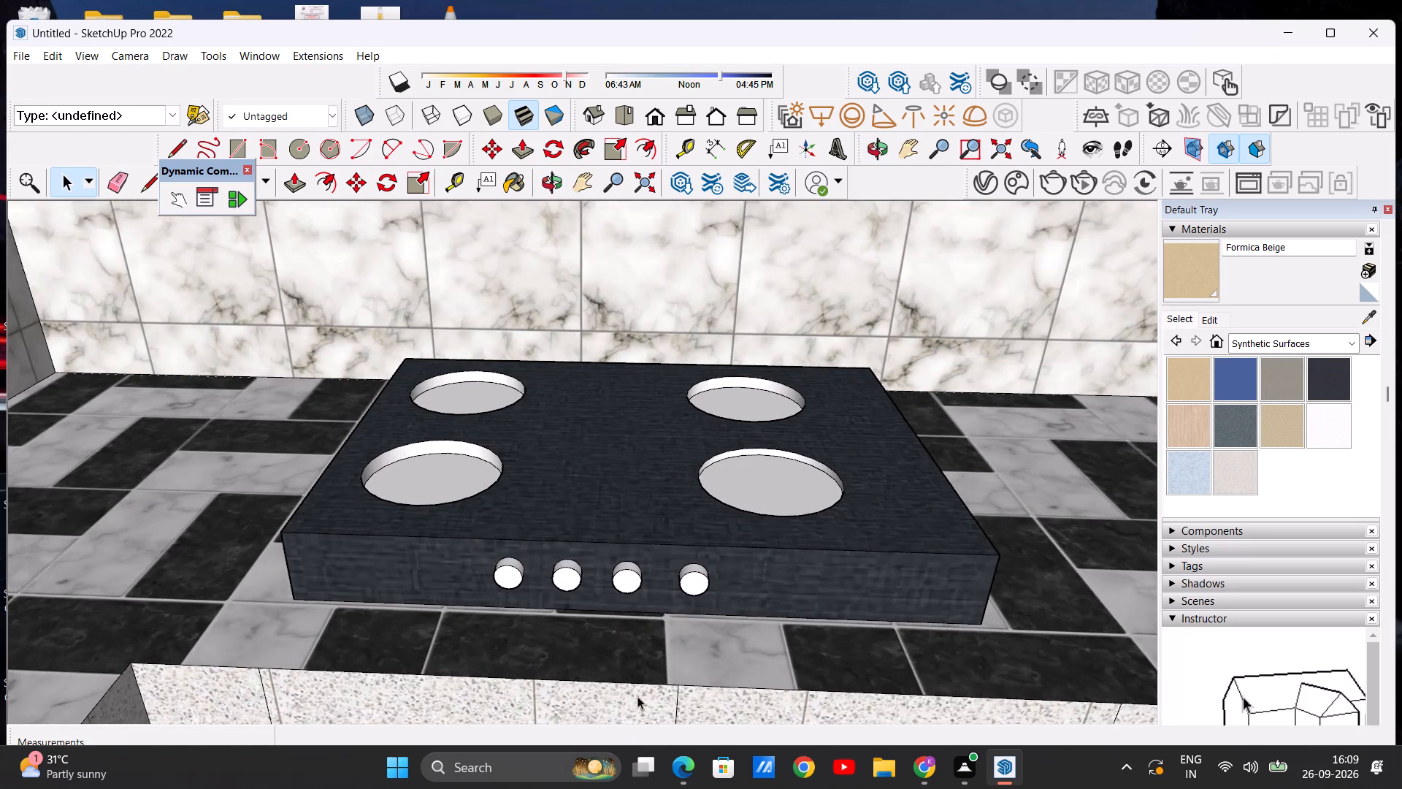
pyautogui.scroll(1, 637, 696)
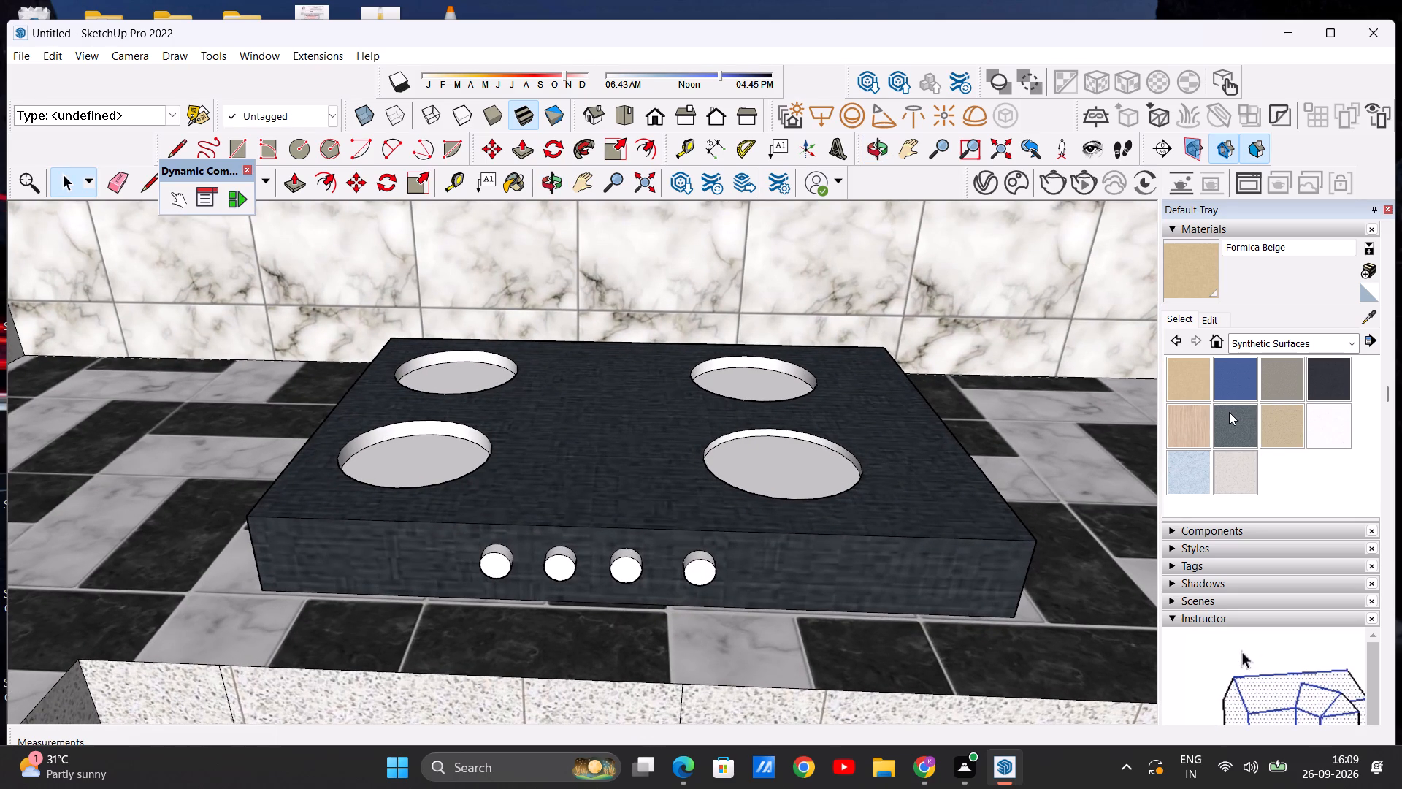
pyautogui.click(1285, 373)
pyautogui.scroll(6, 538, 552)
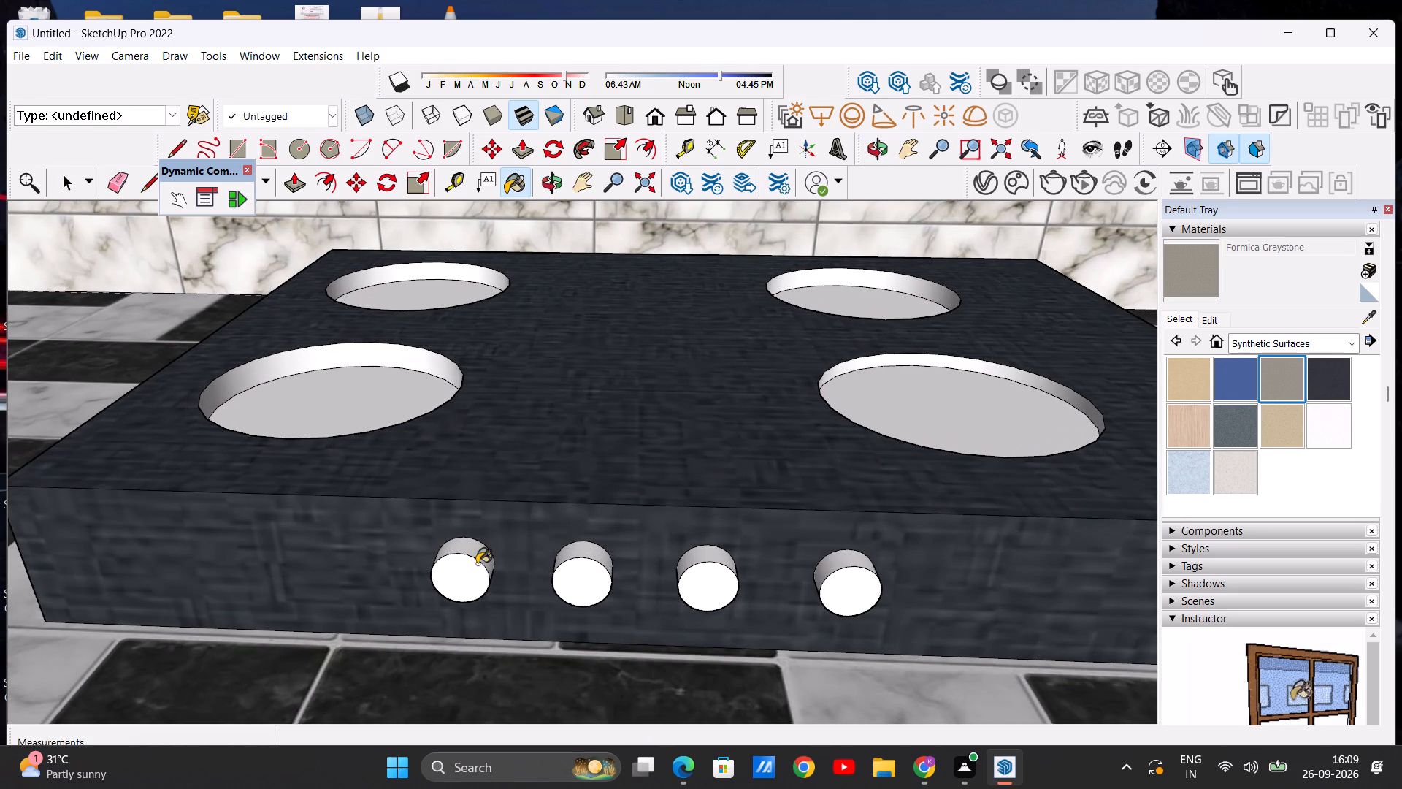
pyautogui.click(476, 568)
pyautogui.click(472, 542)
# Paint the front faces and rims of the hob's other three control knobs with Formica Graystone.
pyautogui.scroll(-11, 626, 519)
pyautogui.moveTo(610, 580); pyautogui.dragTo(608, 527, button='middle')
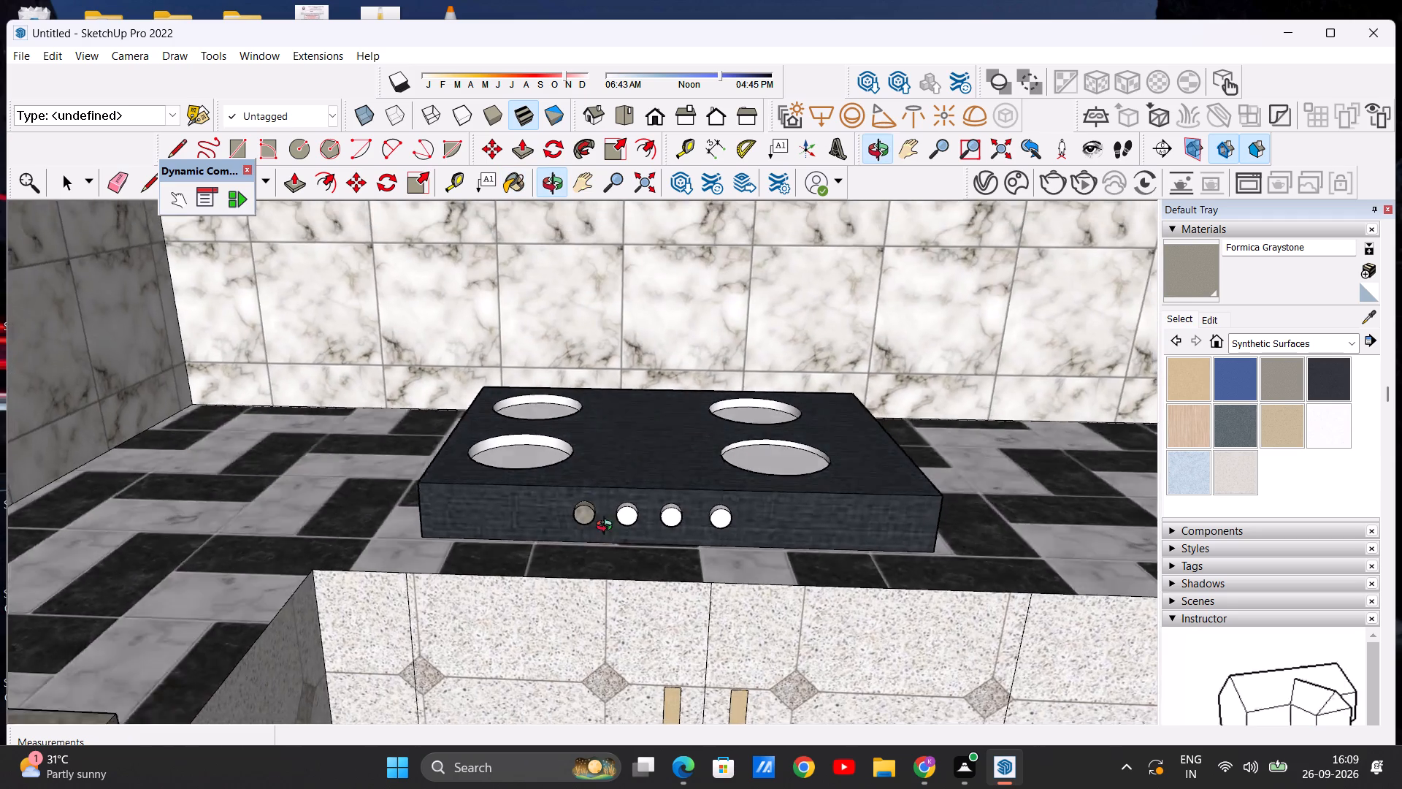
pyautogui.moveTo(608, 527); pyautogui.dragTo(599, 484, button='middle')
pyautogui.scroll(11, 575, 504)
pyautogui.scroll(-2, 575, 503)
pyautogui.moveTo(584, 508); pyautogui.dragTo(569, 617, button='middle')
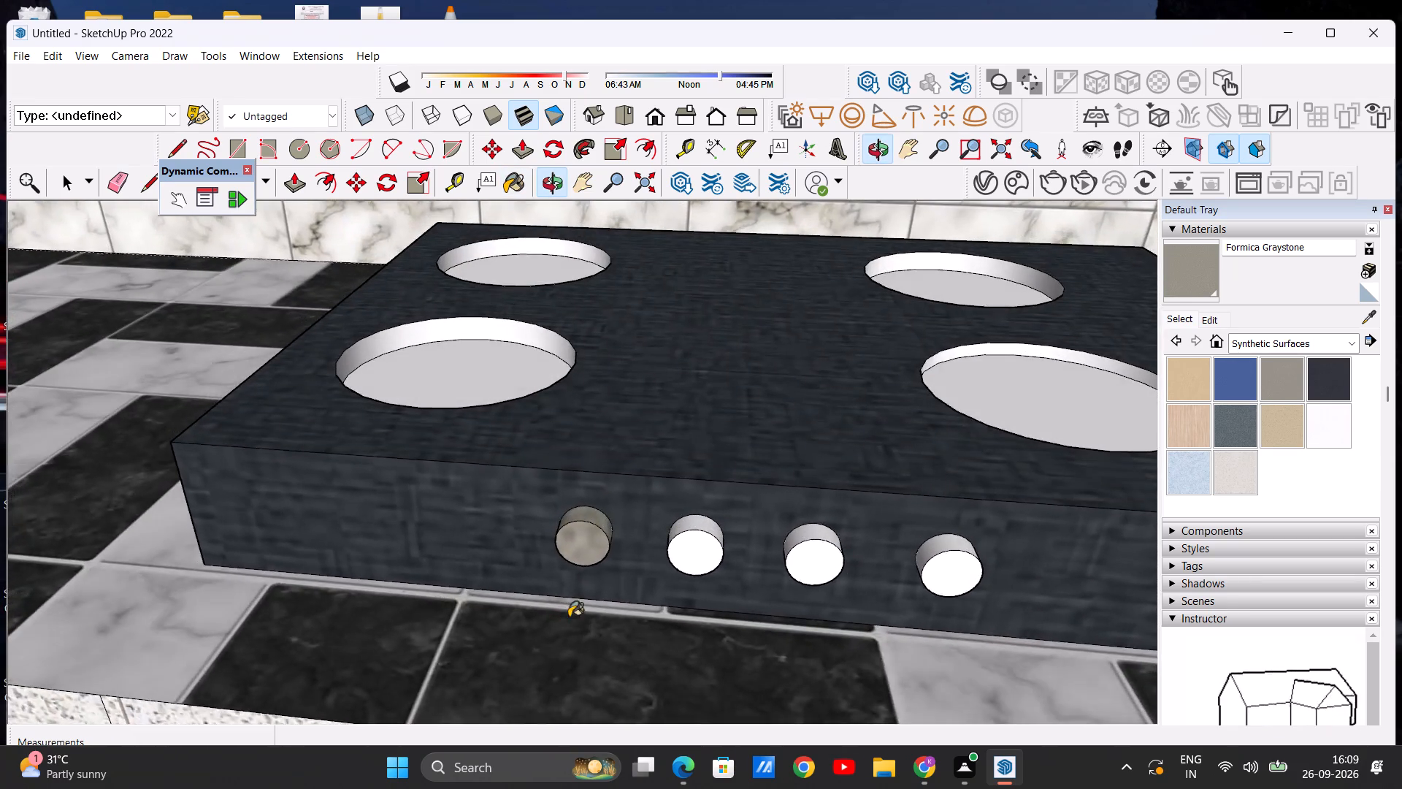
pyautogui.scroll(-6, 567, 599)
pyautogui.scroll(6, 647, 549)
pyautogui.click(624, 563)
pyautogui.click(622, 588)
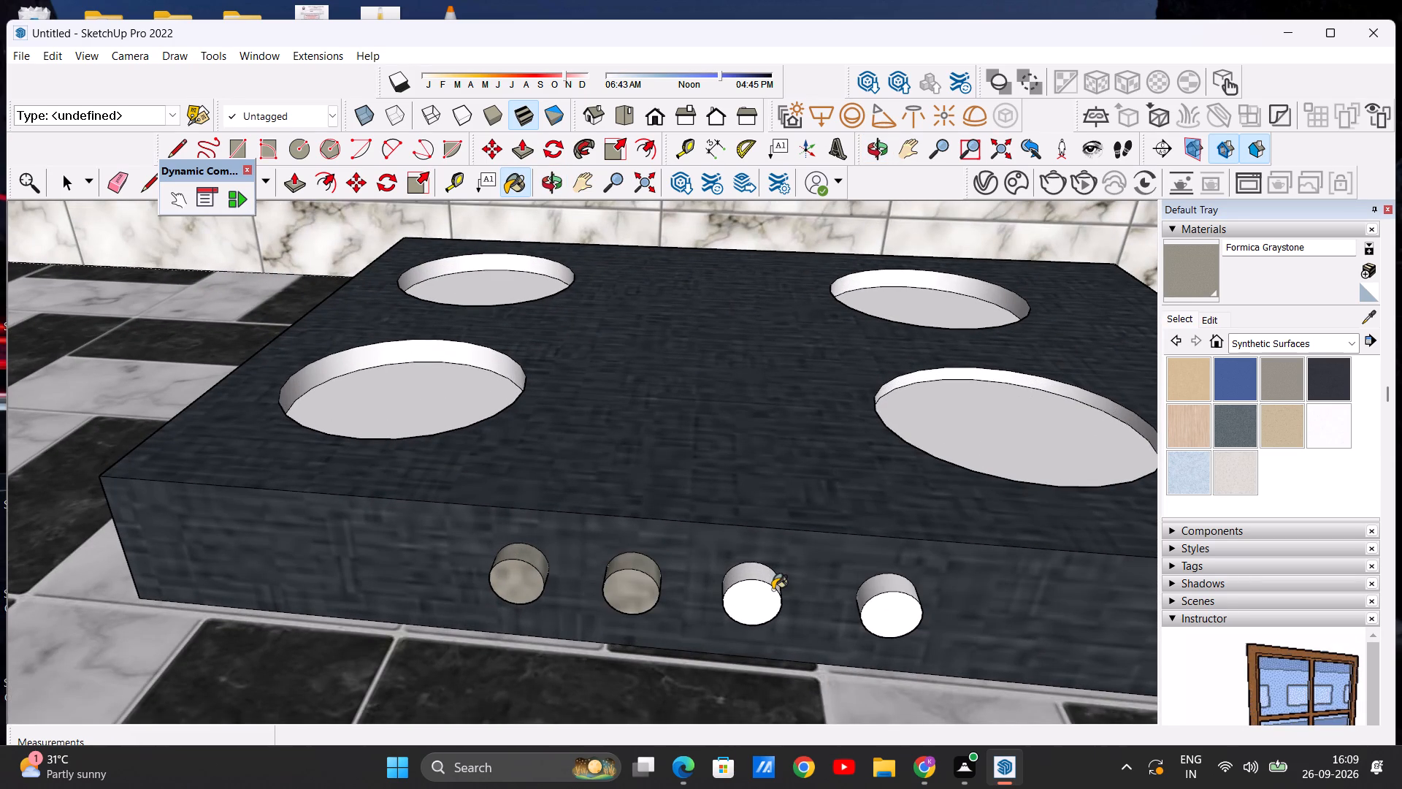
pyautogui.click(756, 575)
pyautogui.click(750, 605)
pyautogui.click(877, 583)
pyautogui.click(895, 614)
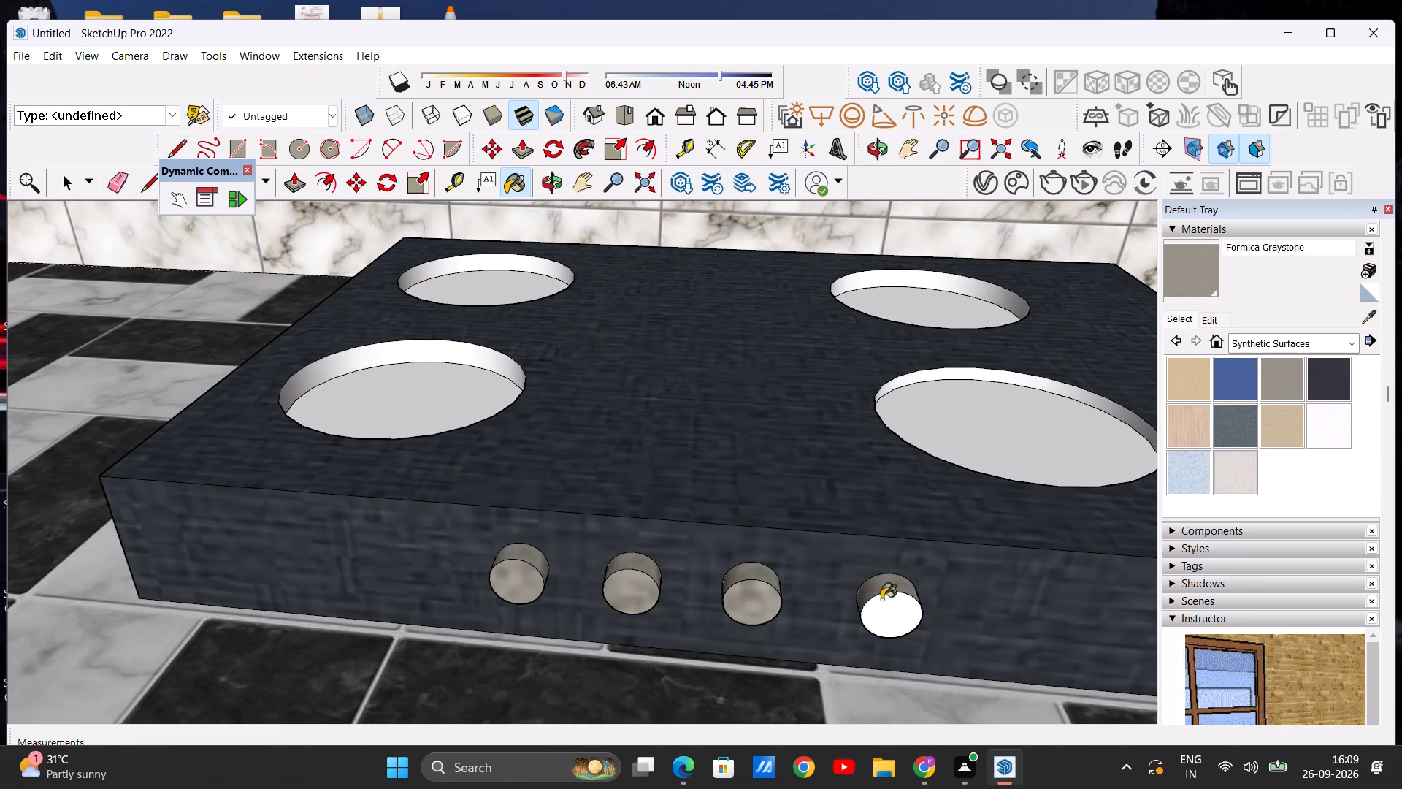
# Paint the round bottom faces of the hob's four burner recesses with Formica Graystone.
pyautogui.scroll(-13, 775, 515)
pyautogui.moveTo(790, 609); pyautogui.dragTo(776, 518, button='middle')
pyautogui.scroll(1, 776, 518)
pyautogui.scroll(-11, 773, 531)
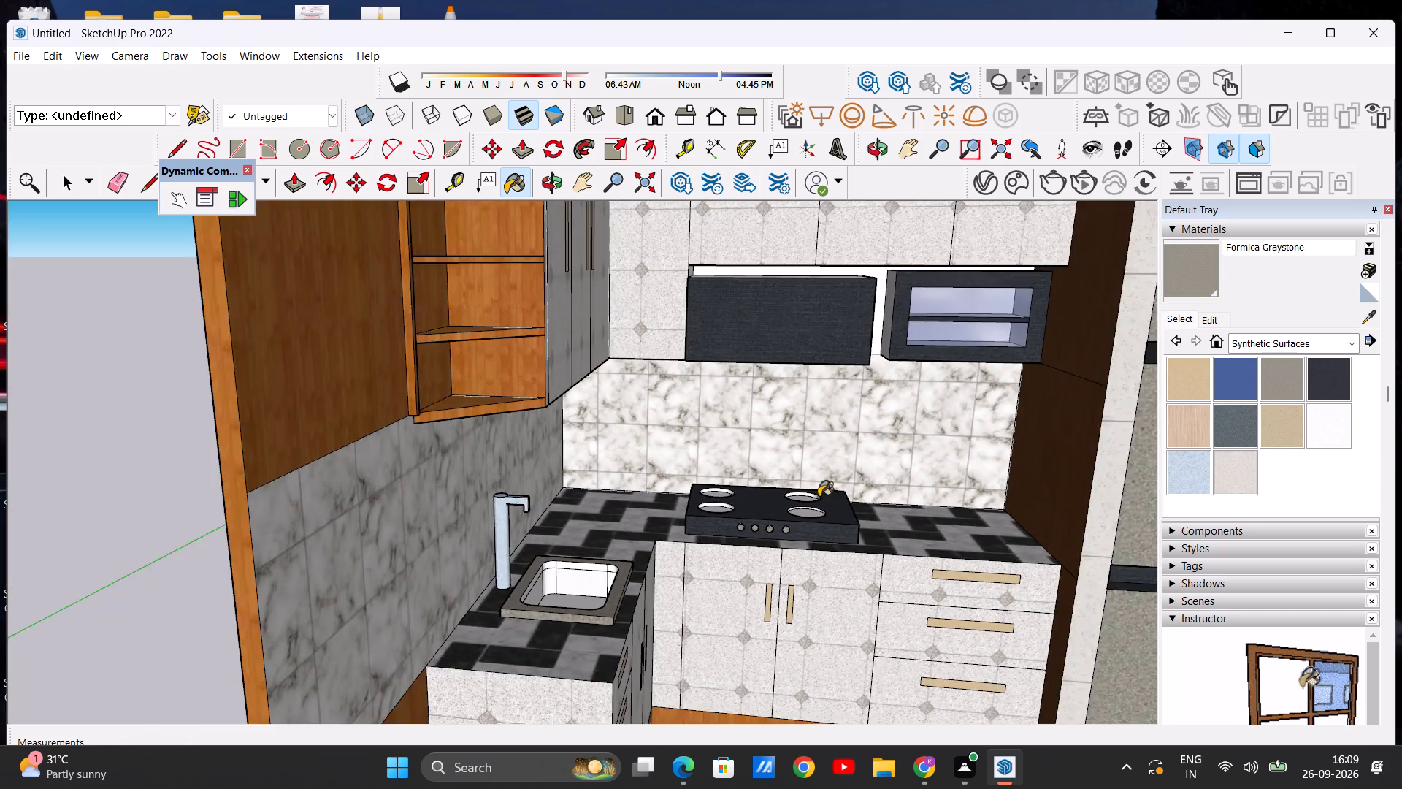
pyautogui.scroll(8, 820, 495)
pyautogui.scroll(6, 713, 554)
pyautogui.moveTo(675, 556); pyautogui.dragTo(675, 695, button='middle')
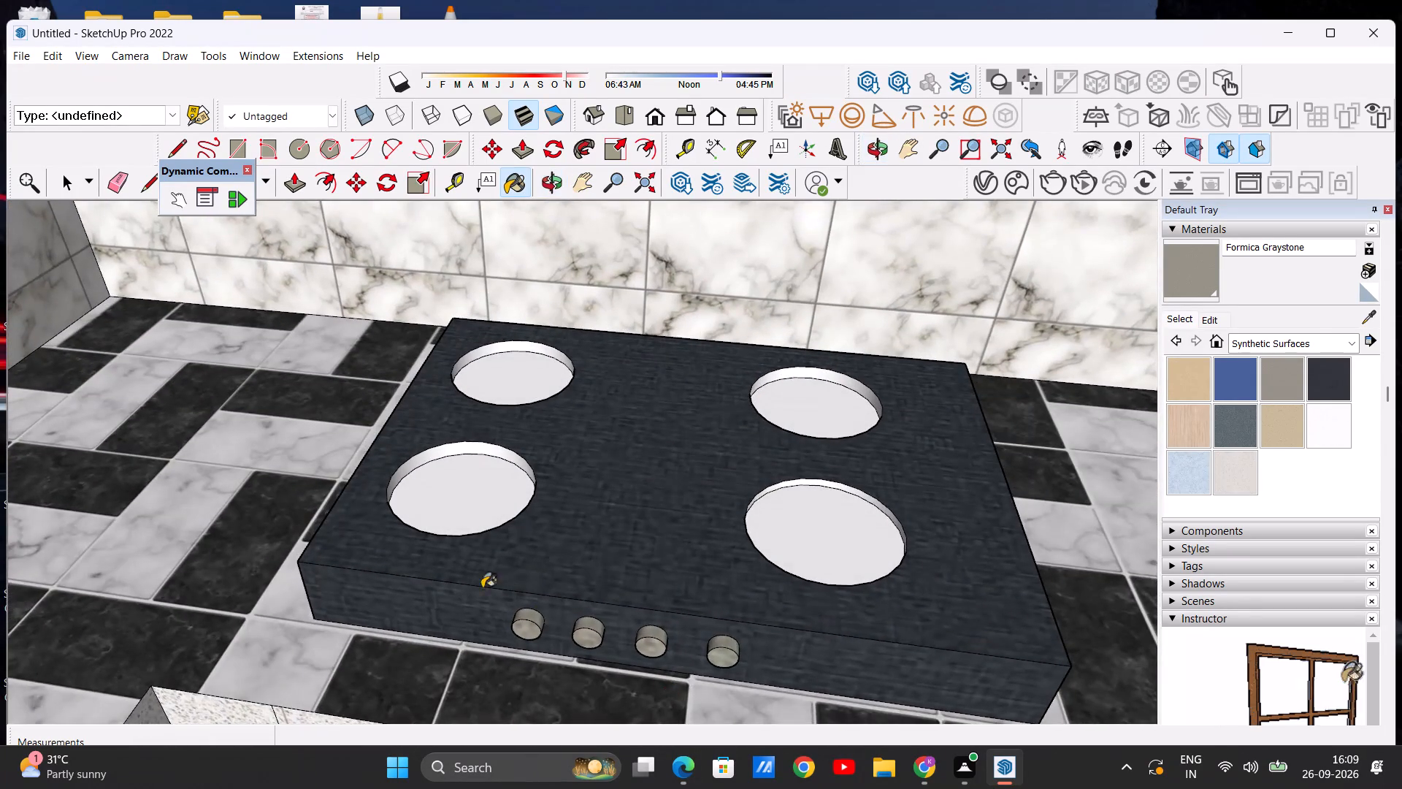
pyautogui.scroll(2, 470, 547)
pyautogui.scroll(-9, 470, 547)
pyautogui.moveTo(494, 533); pyautogui.dragTo(520, 685, button='middle')
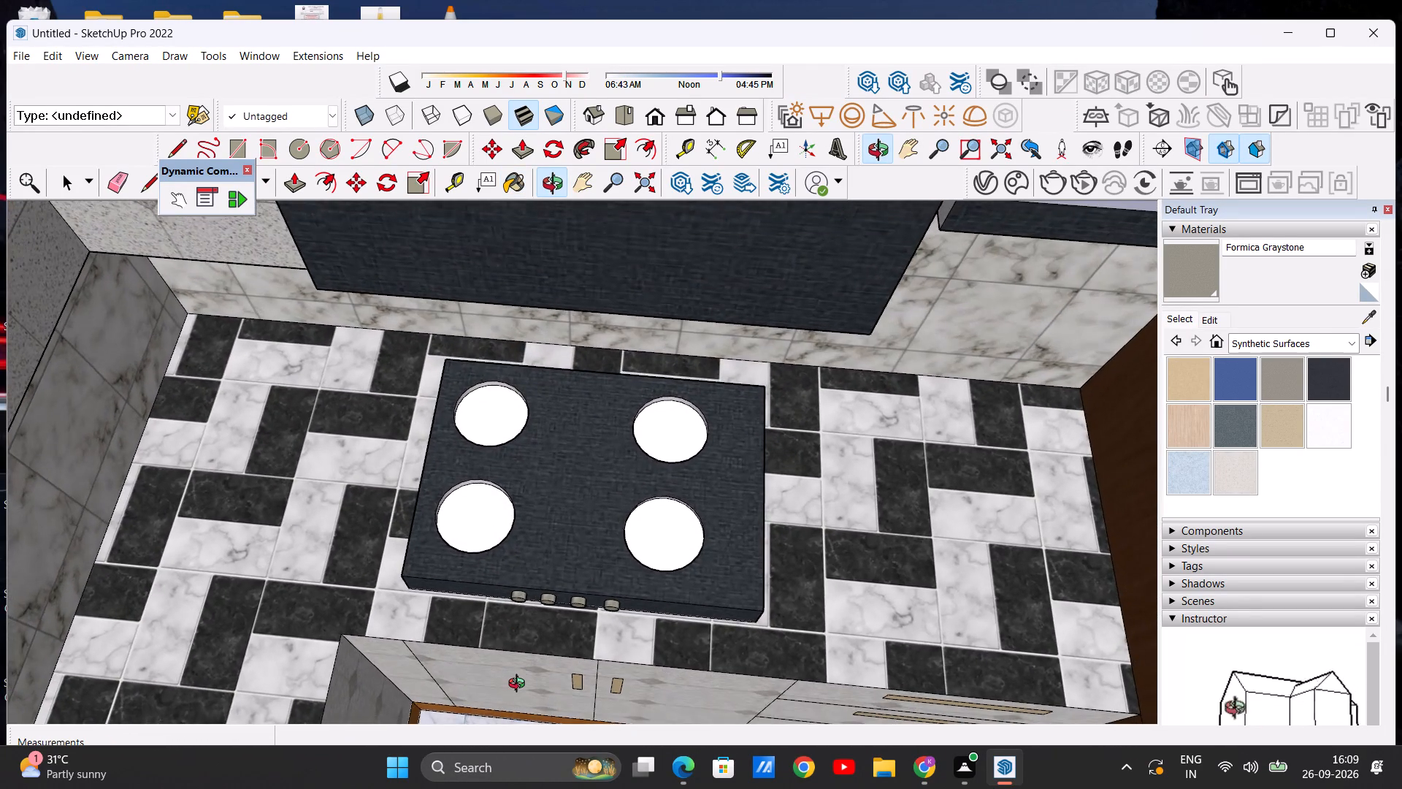
pyautogui.moveTo(520, 685); pyautogui.dragTo(509, 690, button='middle')
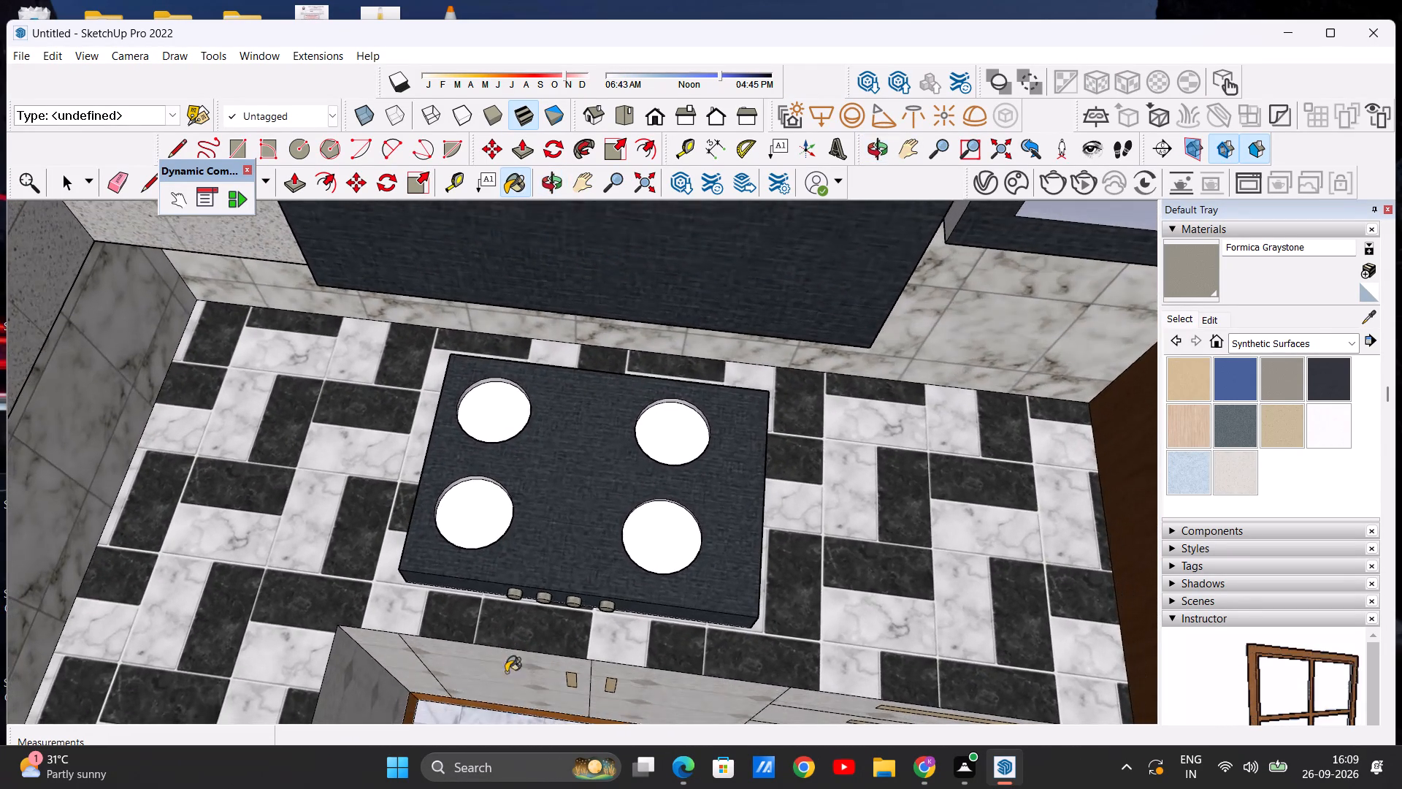
pyautogui.scroll(7, 483, 527)
pyautogui.scroll(-6, 483, 513)
pyautogui.click(483, 513)
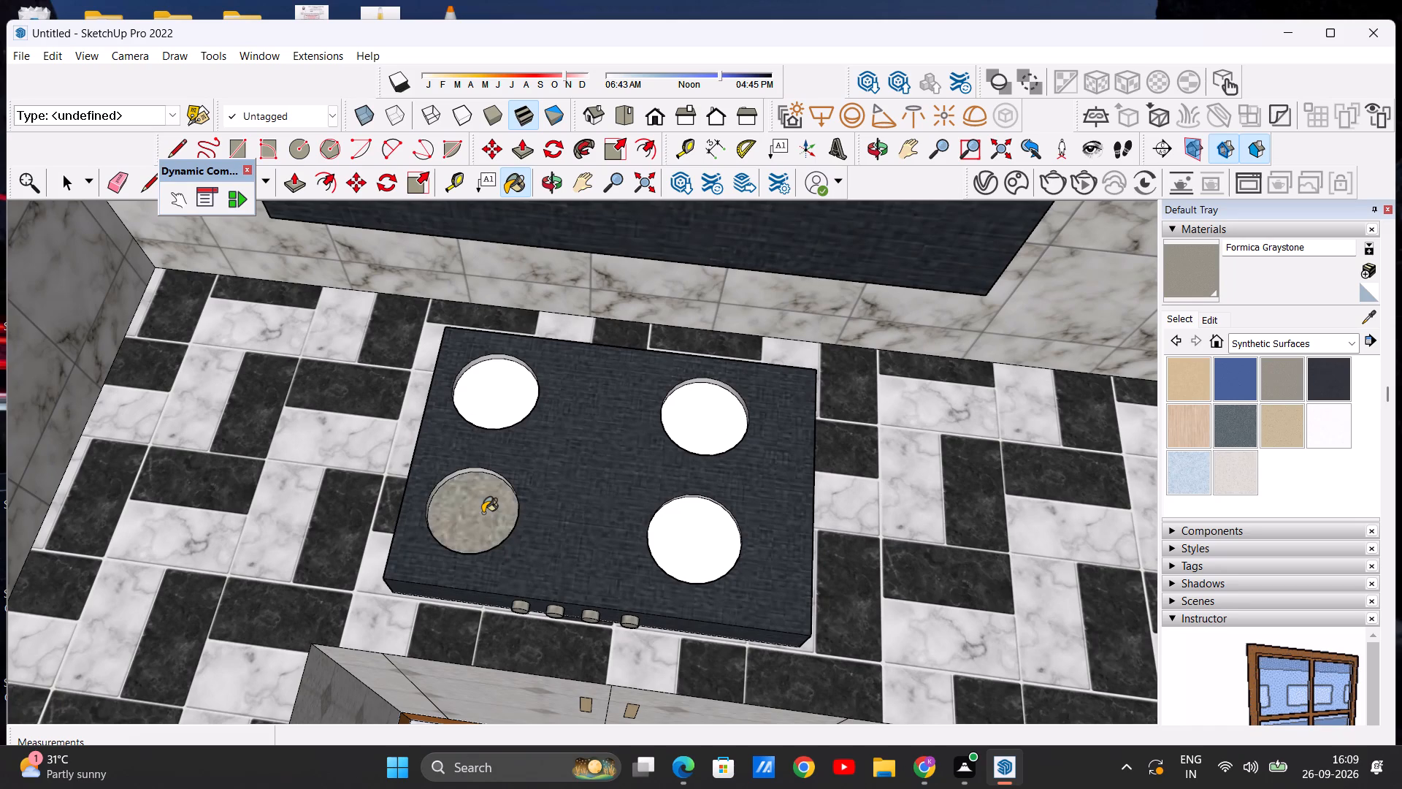
pyautogui.click(688, 550)
pyautogui.click(725, 432)
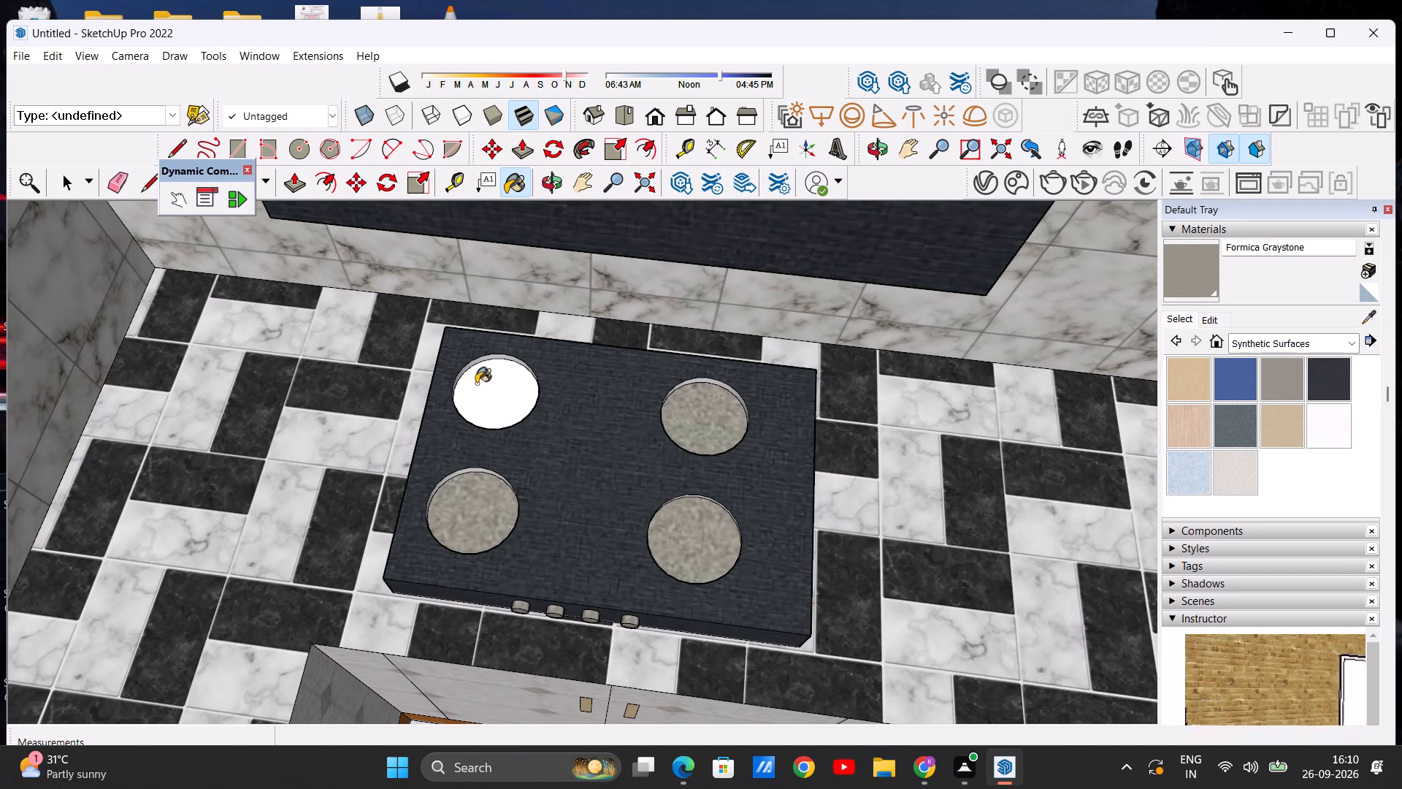
pyautogui.click(471, 389)
pyautogui.scroll(-10, 528, 418)
pyautogui.moveTo(559, 634); pyautogui.dragTo(567, 584, button='middle')
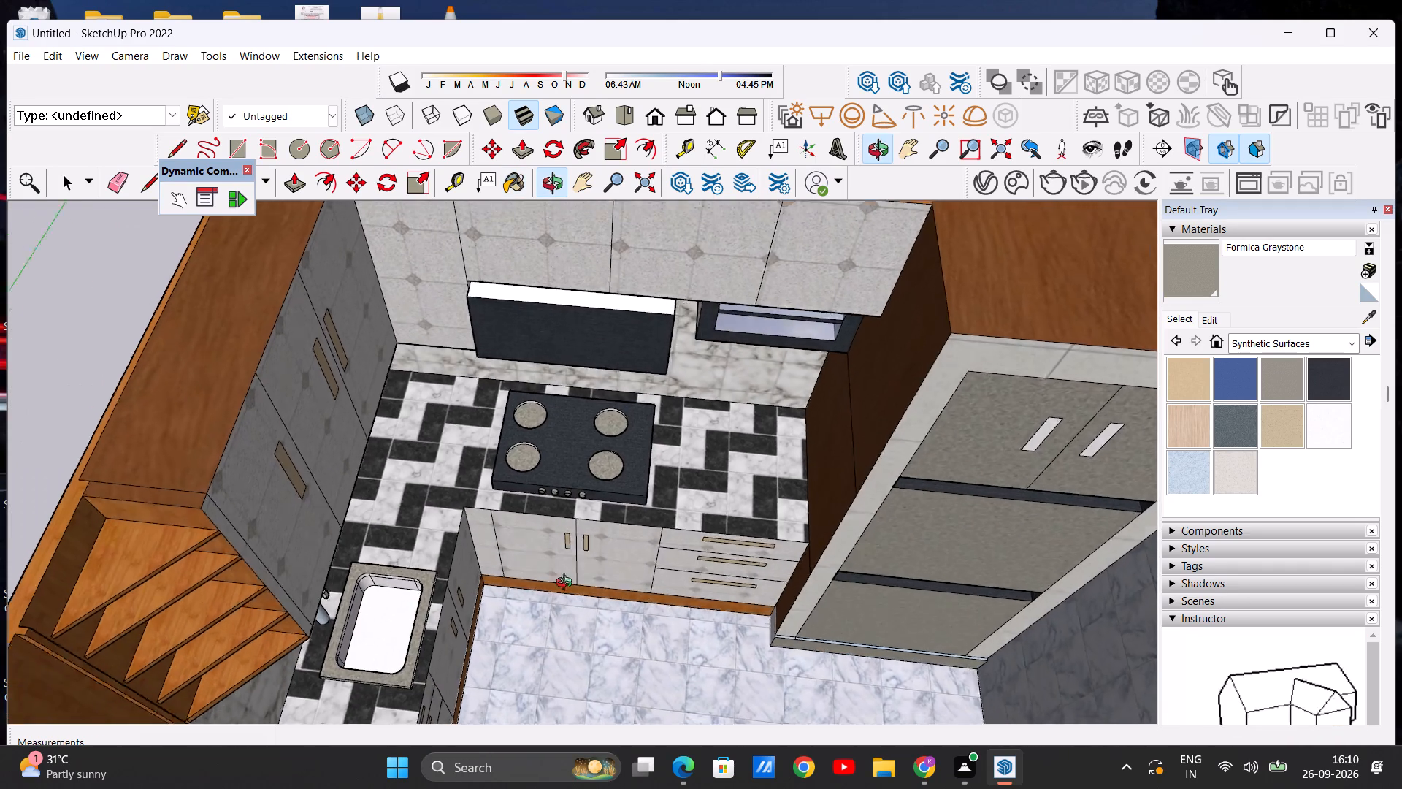
# Paint the bottom face of the sink basin with Color H02 from the Colors collection.
pyautogui.moveTo(567, 584); pyautogui.dragTo(567, 364, button='middle')
pyautogui.scroll(-6, 559, 465)
pyautogui.moveTo(424, 547); pyautogui.dragTo(137, 695, button='middle')
pyautogui.scroll(3, 436, 476)
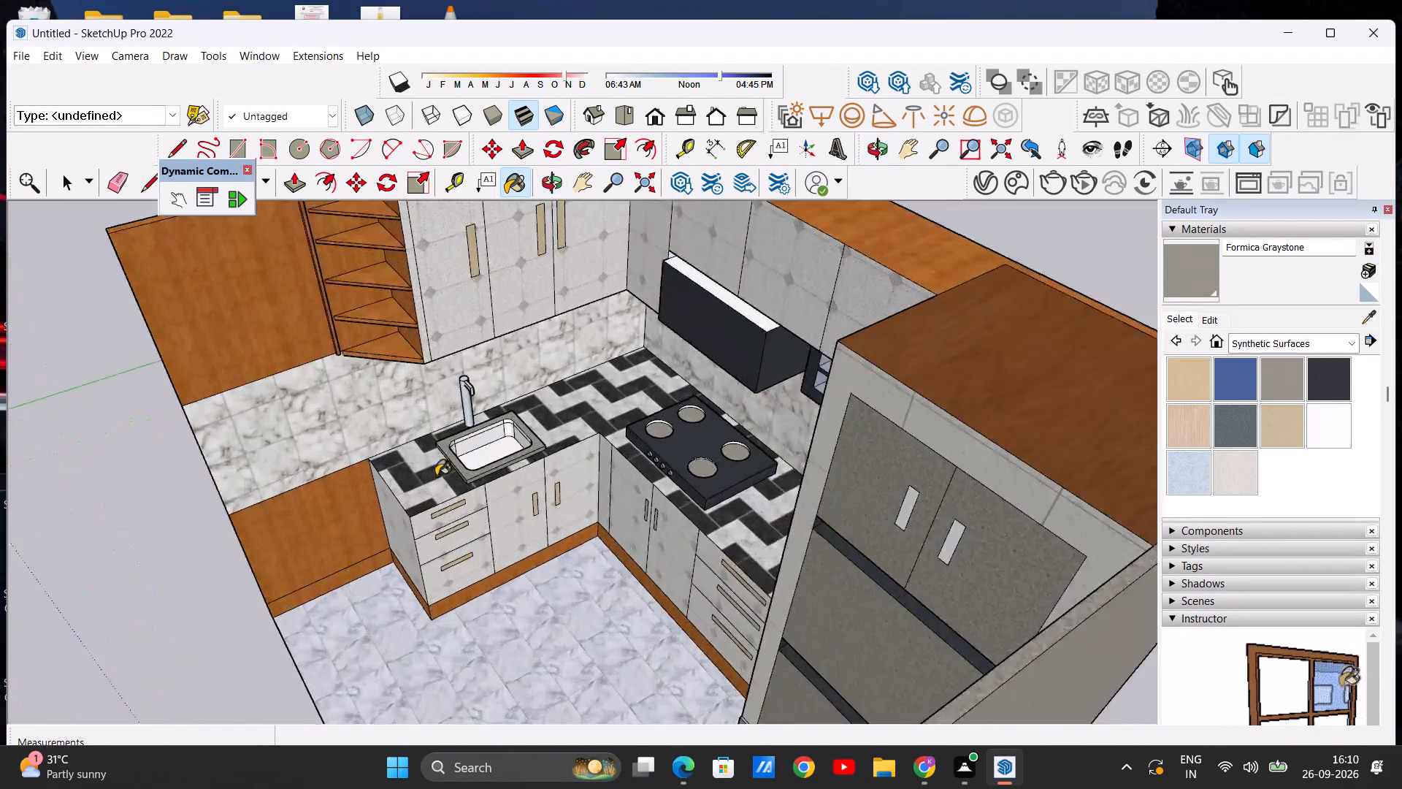
pyautogui.scroll(10, 436, 476)
pyautogui.moveTo(514, 482); pyautogui.dragTo(486, 593, button='middle')
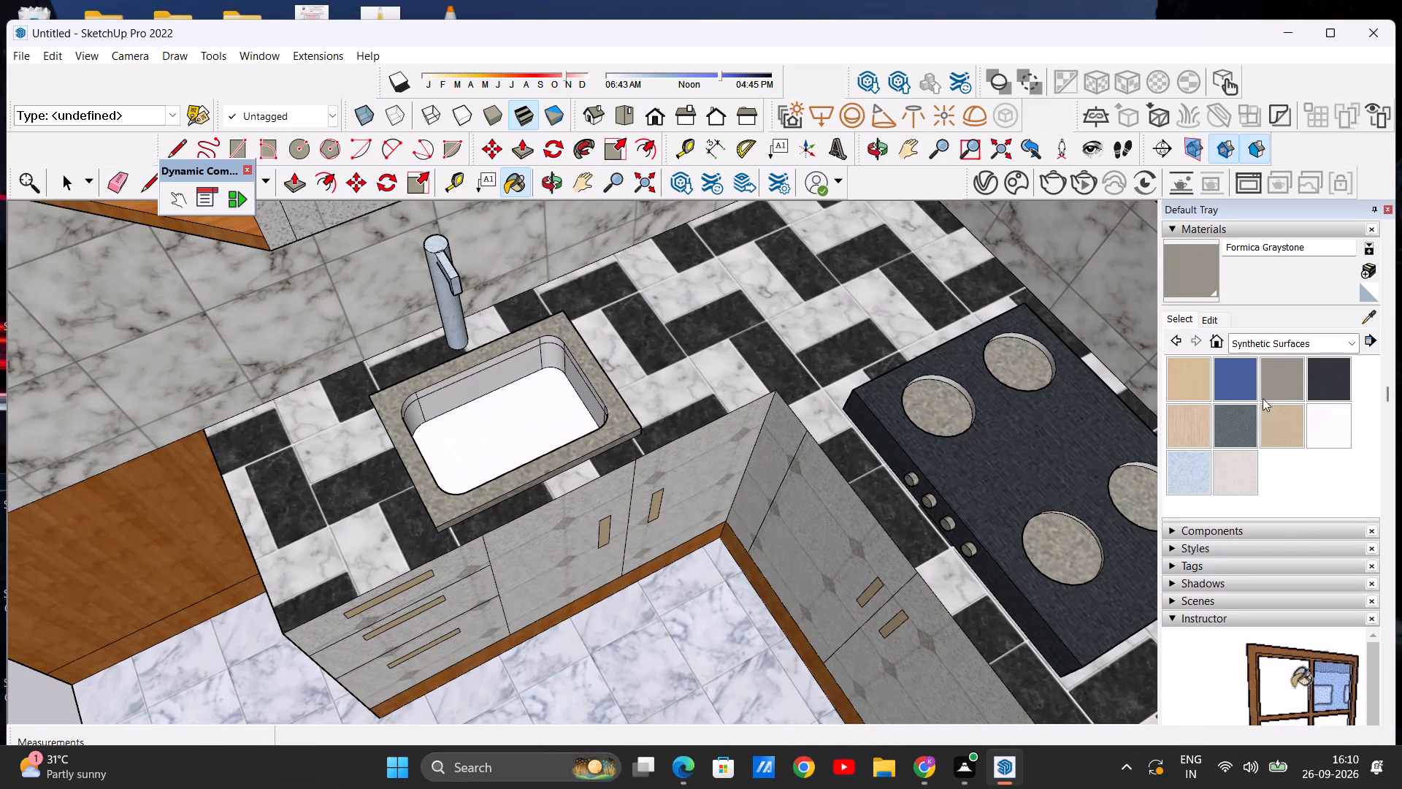
pyautogui.click(1352, 340)
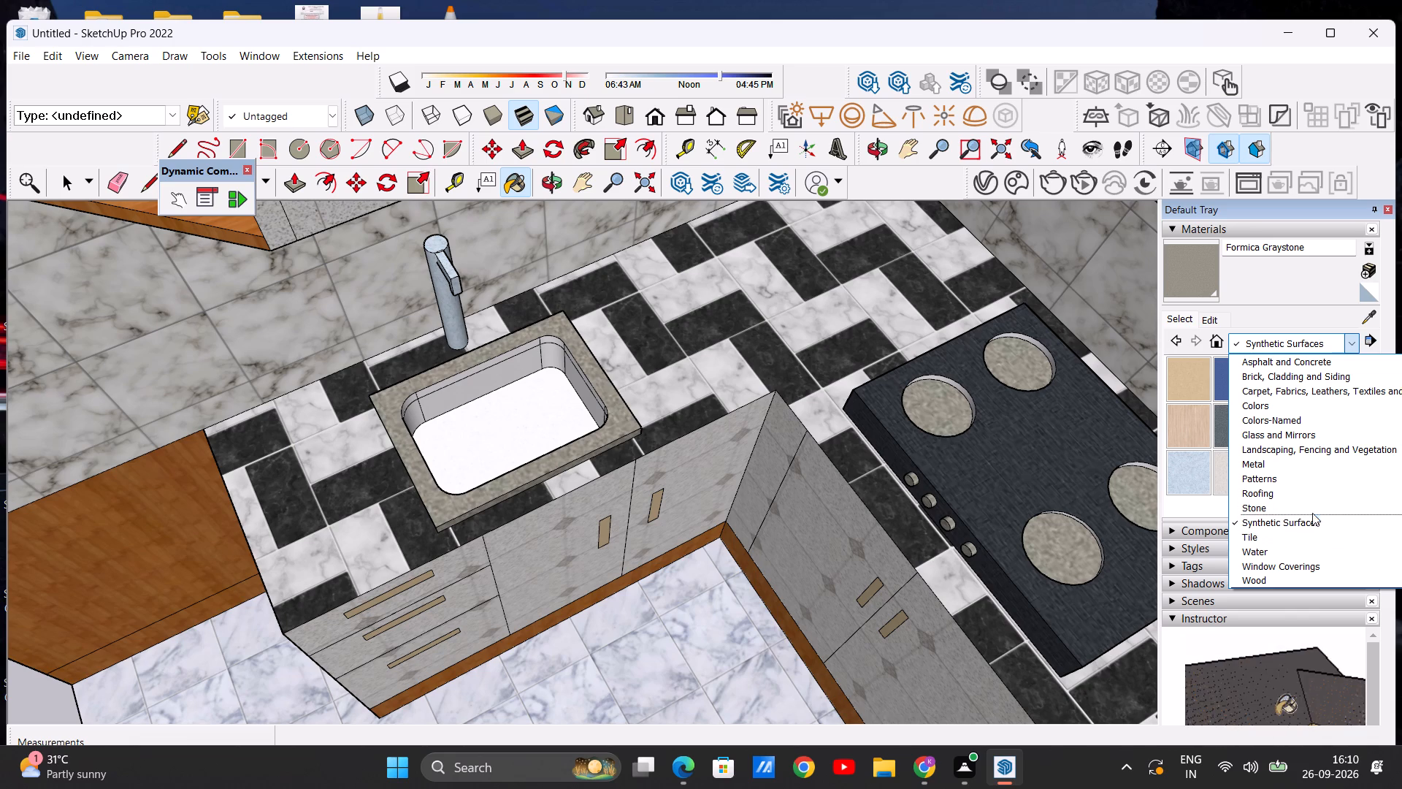
pyautogui.click(1320, 406)
pyautogui.scroll(-1, 1272, 432)
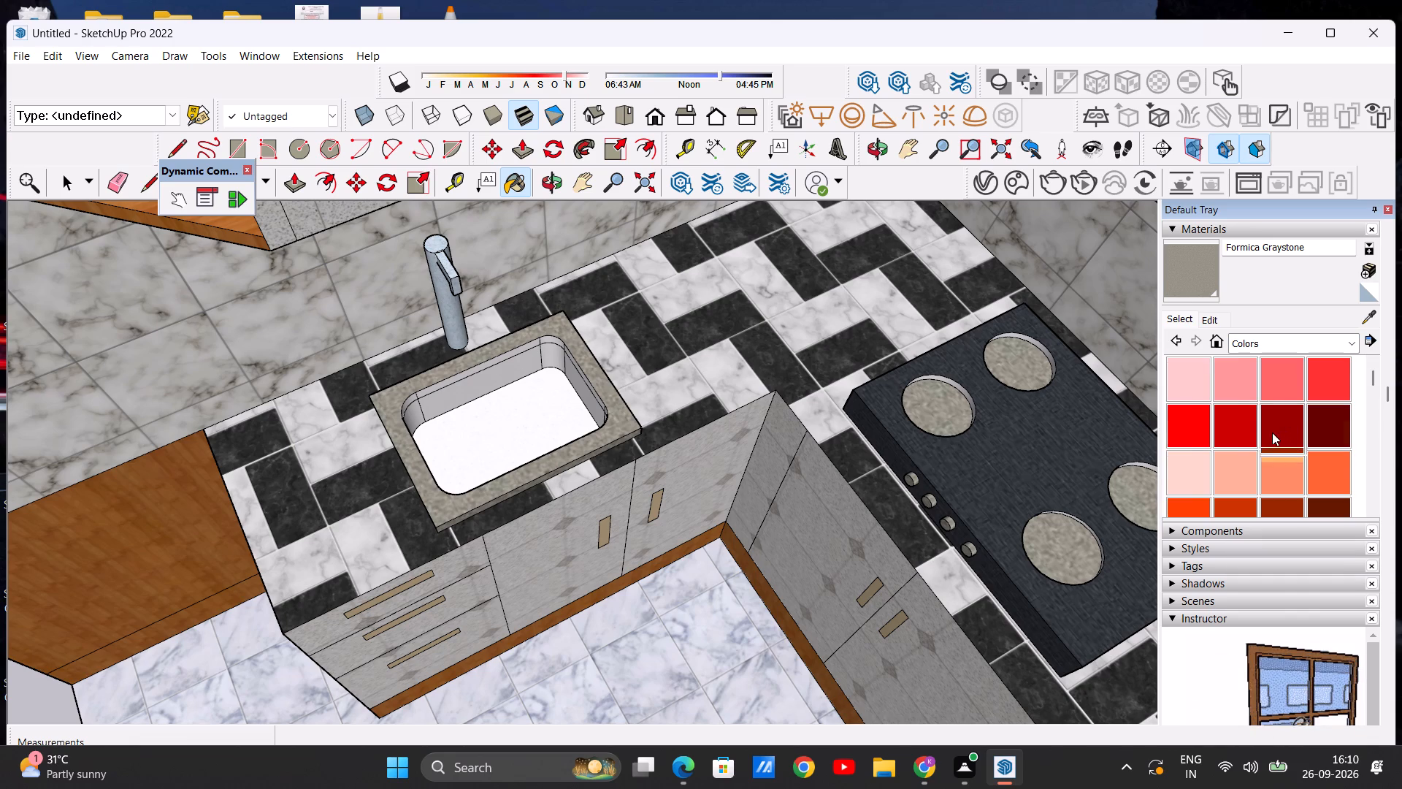
pyautogui.scroll(-7, 1272, 432)
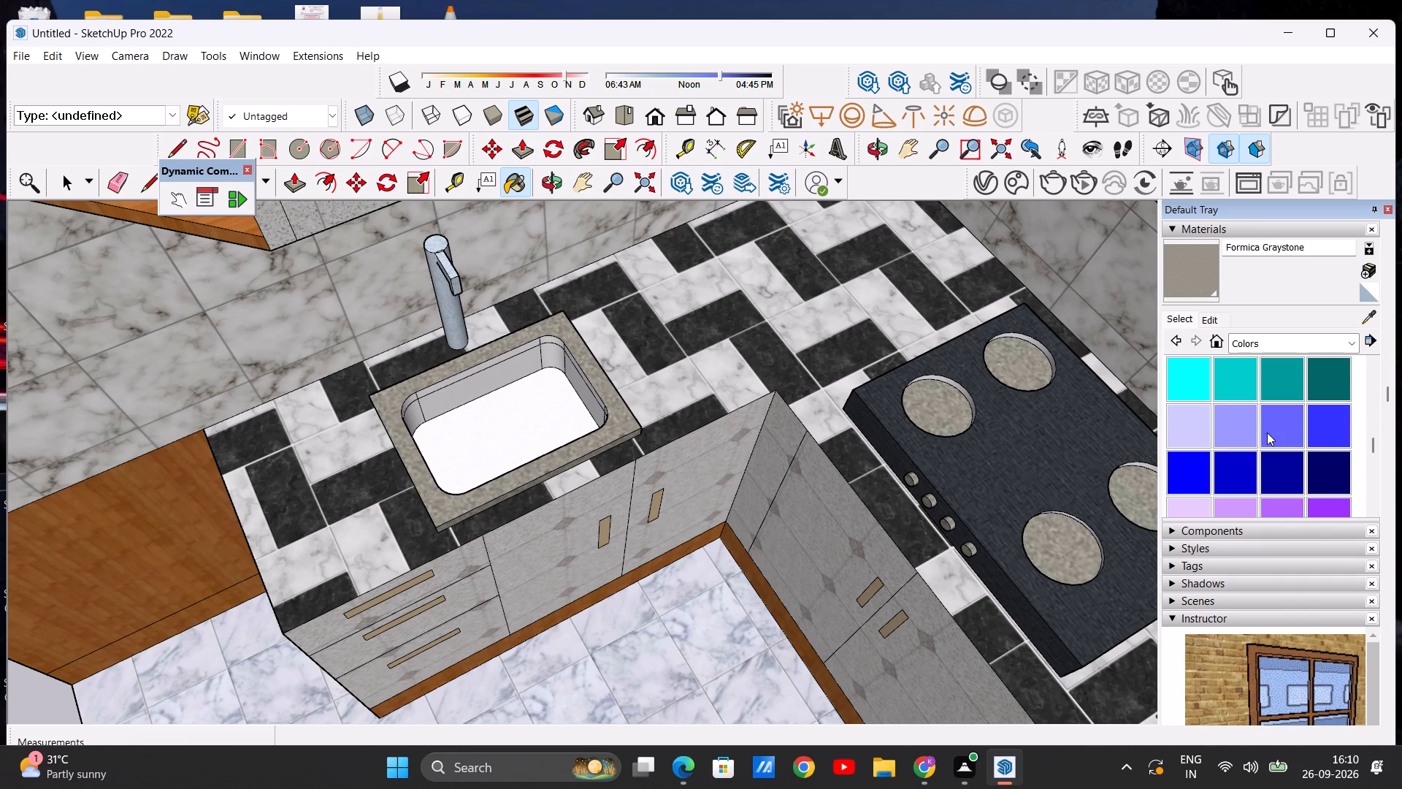
pyautogui.scroll(1, 1267, 432)
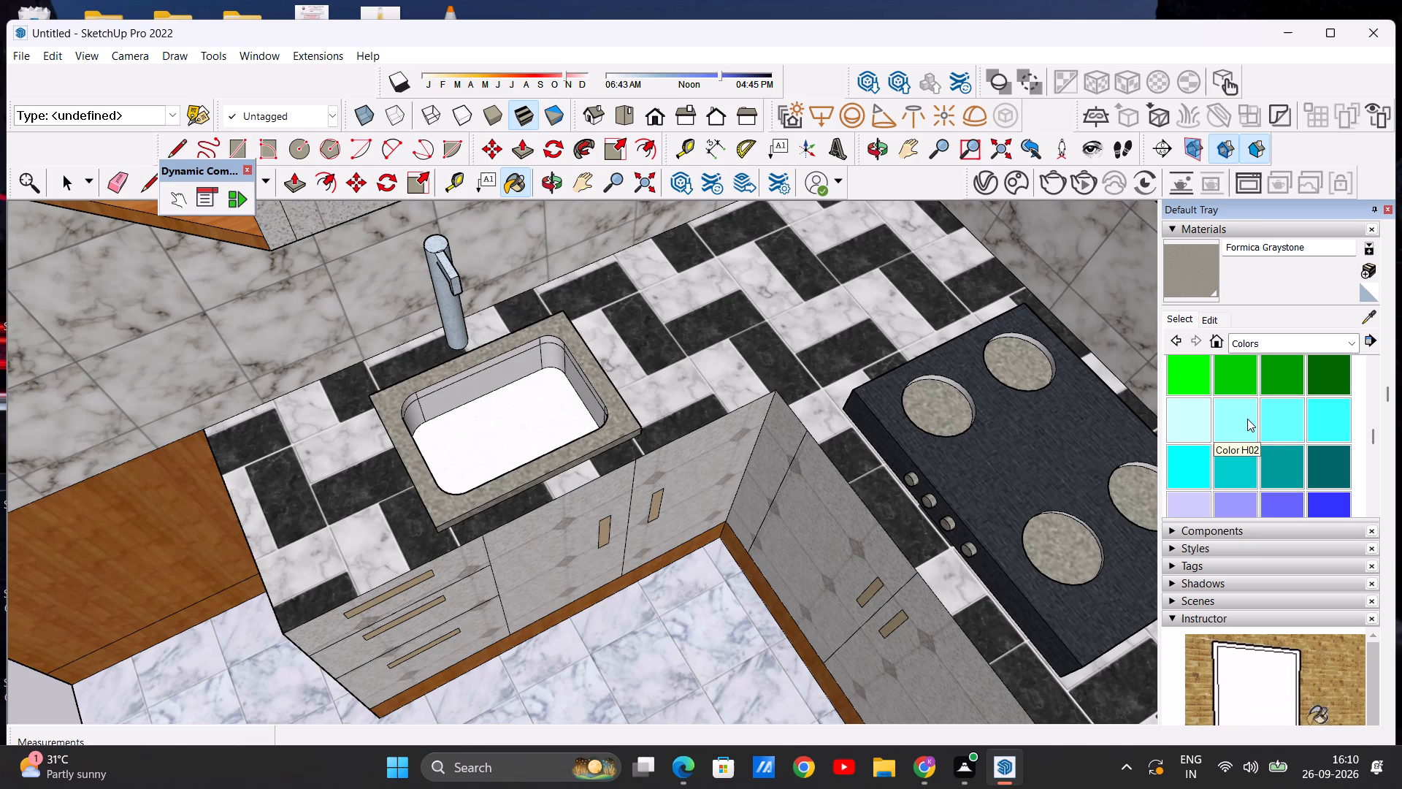
pyautogui.click(1247, 419)
pyautogui.scroll(5, 658, 408)
pyautogui.click(480, 418)
# Paint the basin's long wall below the tap, its two adjoining corners and the short wall nearest the hob with Color H02.
pyautogui.scroll(-2, 647, 403)
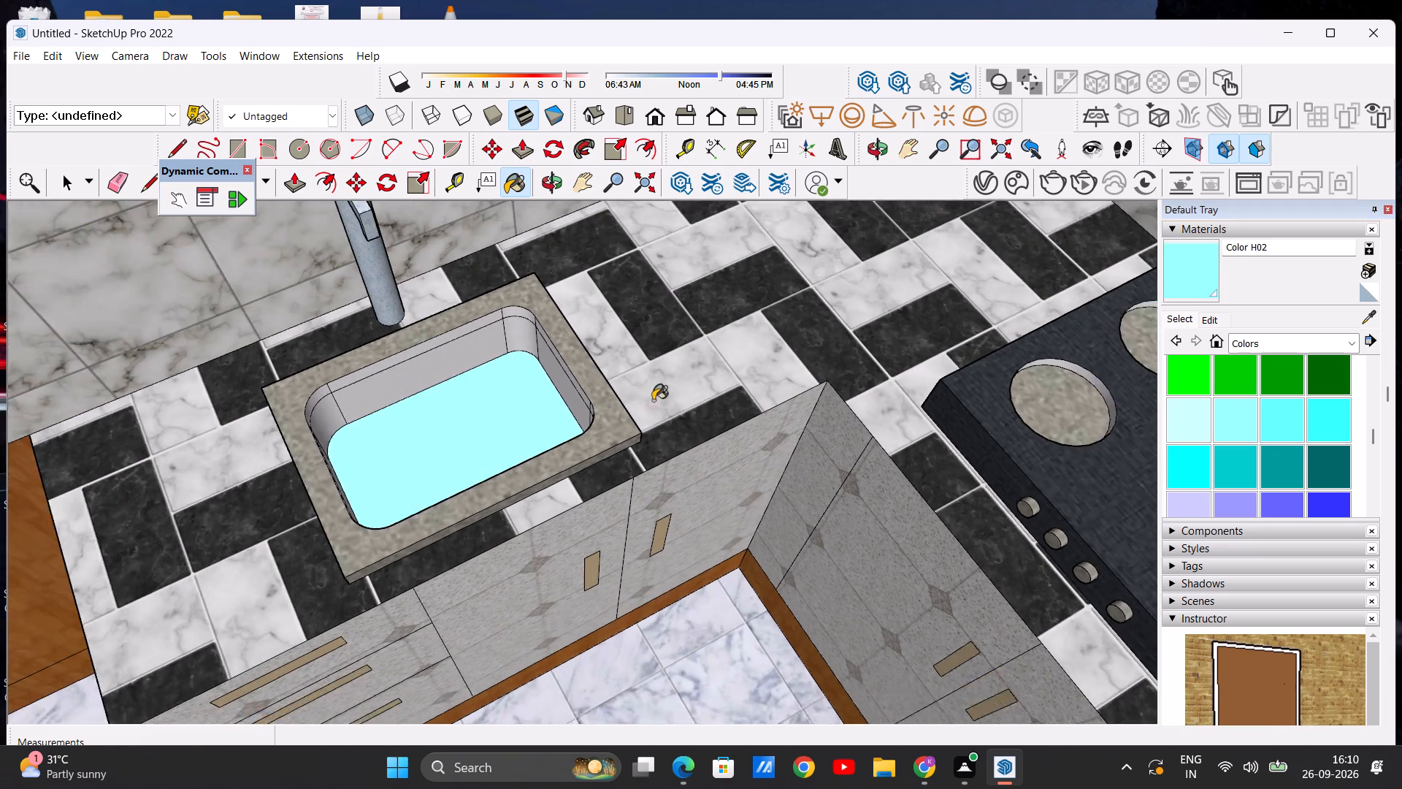
pyautogui.scroll(-2, 653, 400)
pyautogui.scroll(6, 451, 382)
pyautogui.click(419, 382)
pyautogui.click(380, 376)
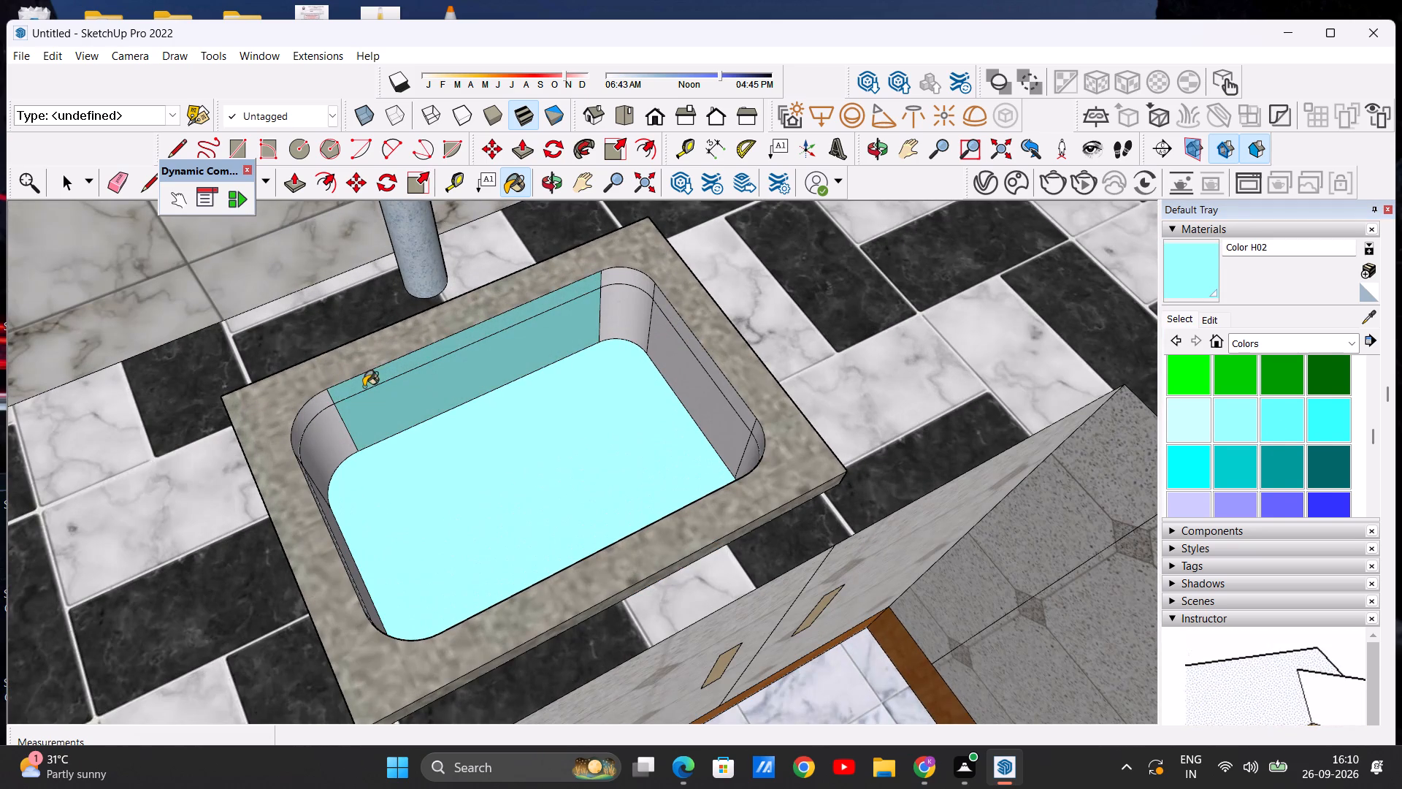
pyautogui.click(296, 422)
pyautogui.click(317, 450)
pyautogui.scroll(-5, 655, 394)
pyautogui.scroll(6, 684, 358)
pyautogui.click(600, 340)
pyautogui.click(606, 281)
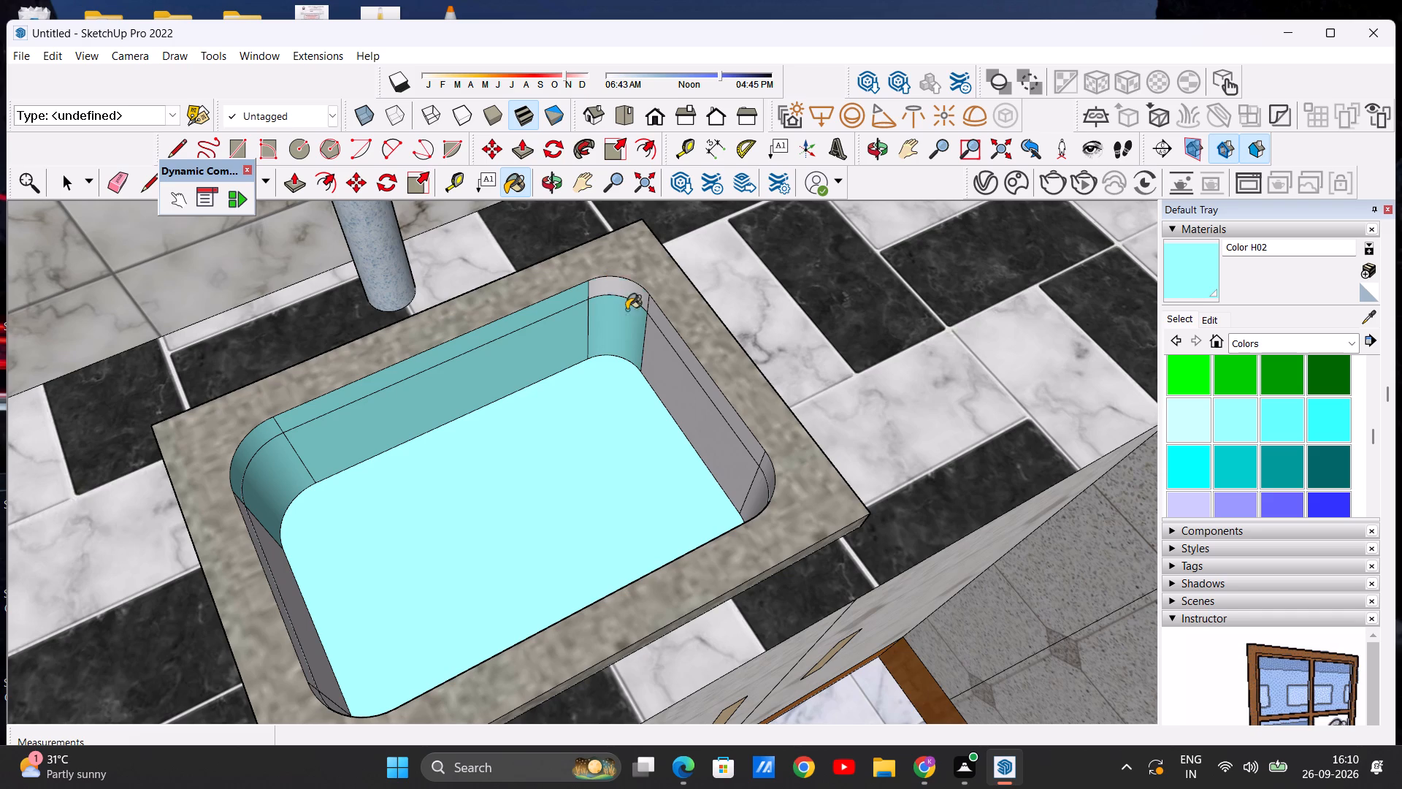
pyautogui.click(678, 350)
pyautogui.click(671, 378)
# Paint the lower and upper bands of the basin's short wall farthest from the hob with Color H02.
pyautogui.scroll(-6, 702, 345)
pyautogui.moveTo(692, 375); pyautogui.dragTo(654, 404, button='middle')
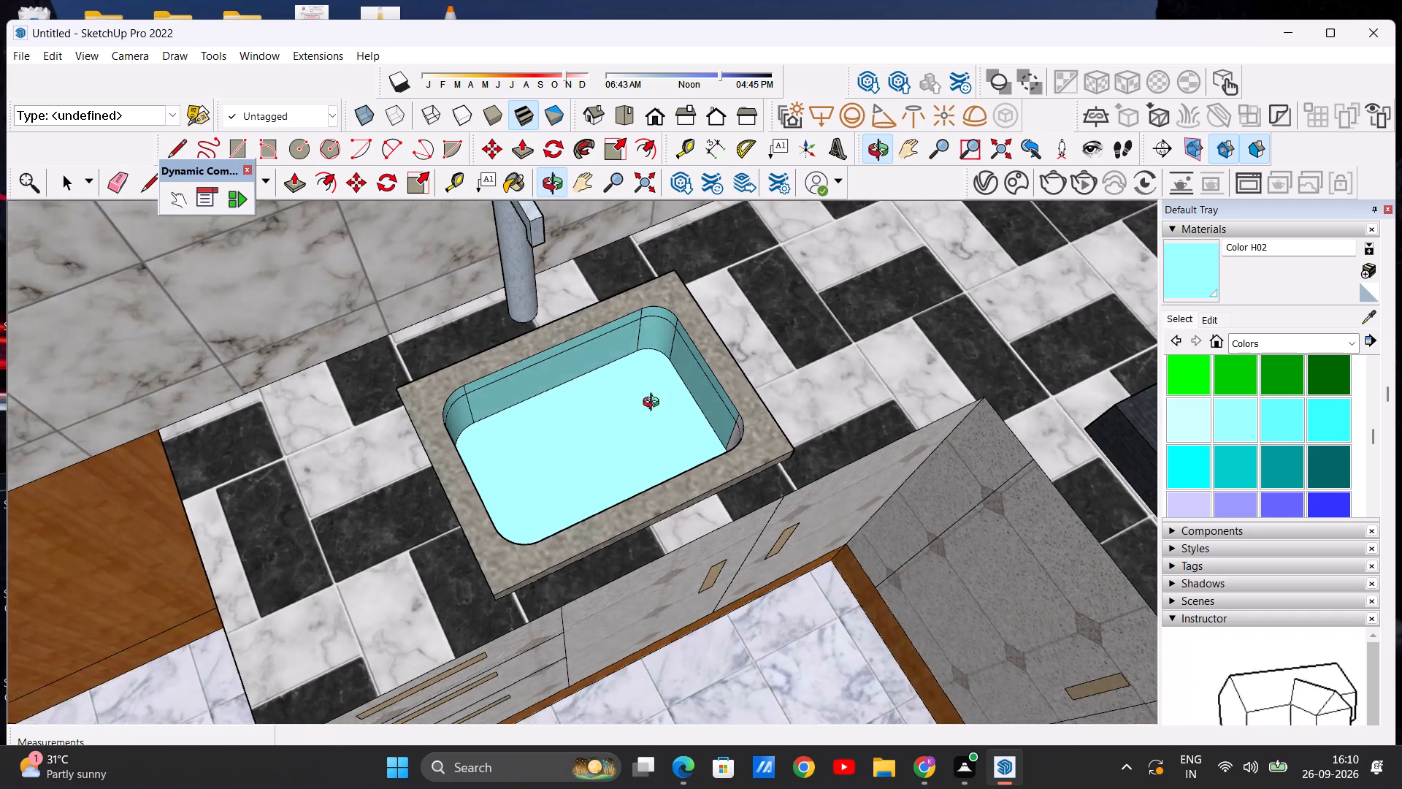
pyautogui.moveTo(654, 404); pyautogui.dragTo(529, 405, button='middle')
pyautogui.scroll(5, 490, 403)
pyautogui.click(448, 457)
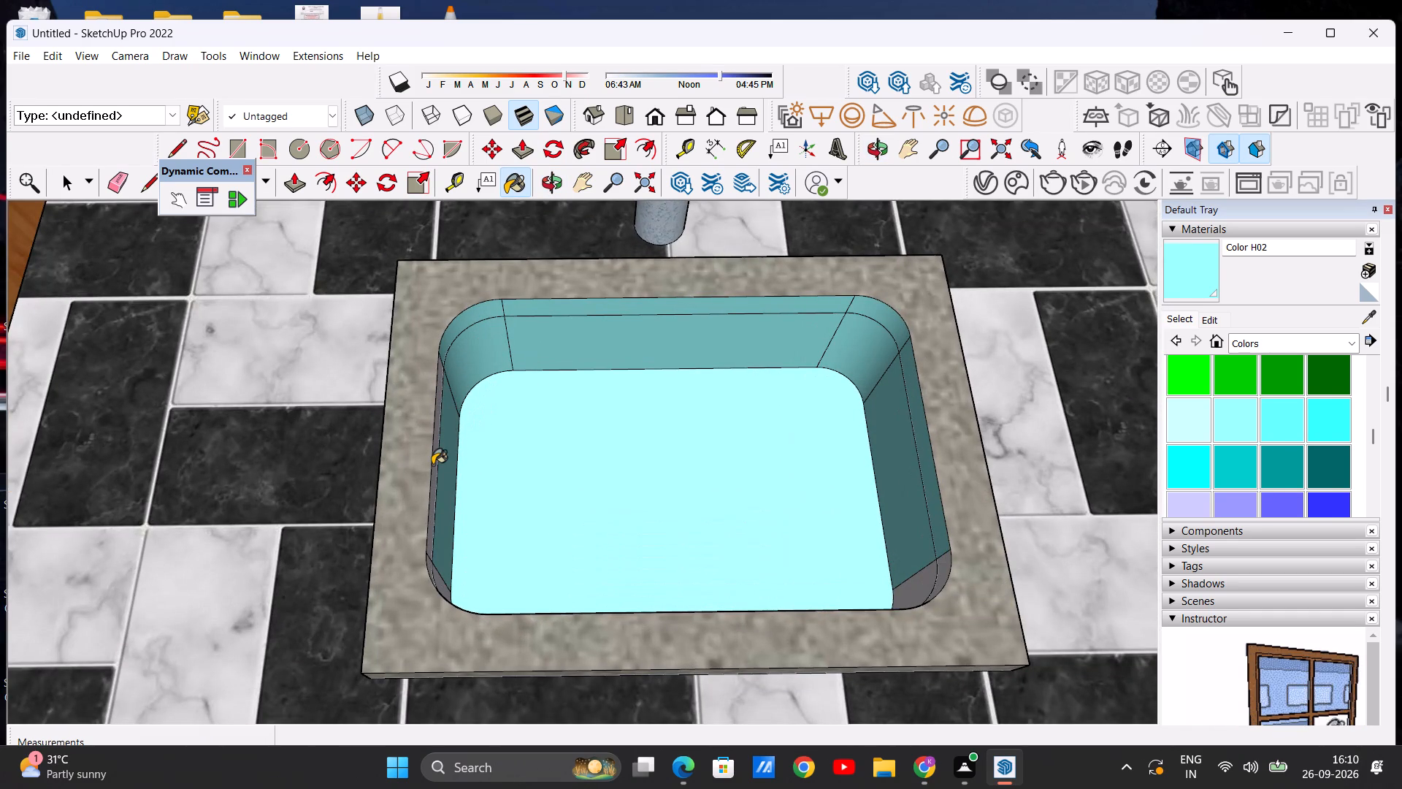
pyautogui.click(432, 465)
pyautogui.scroll(6, 448, 463)
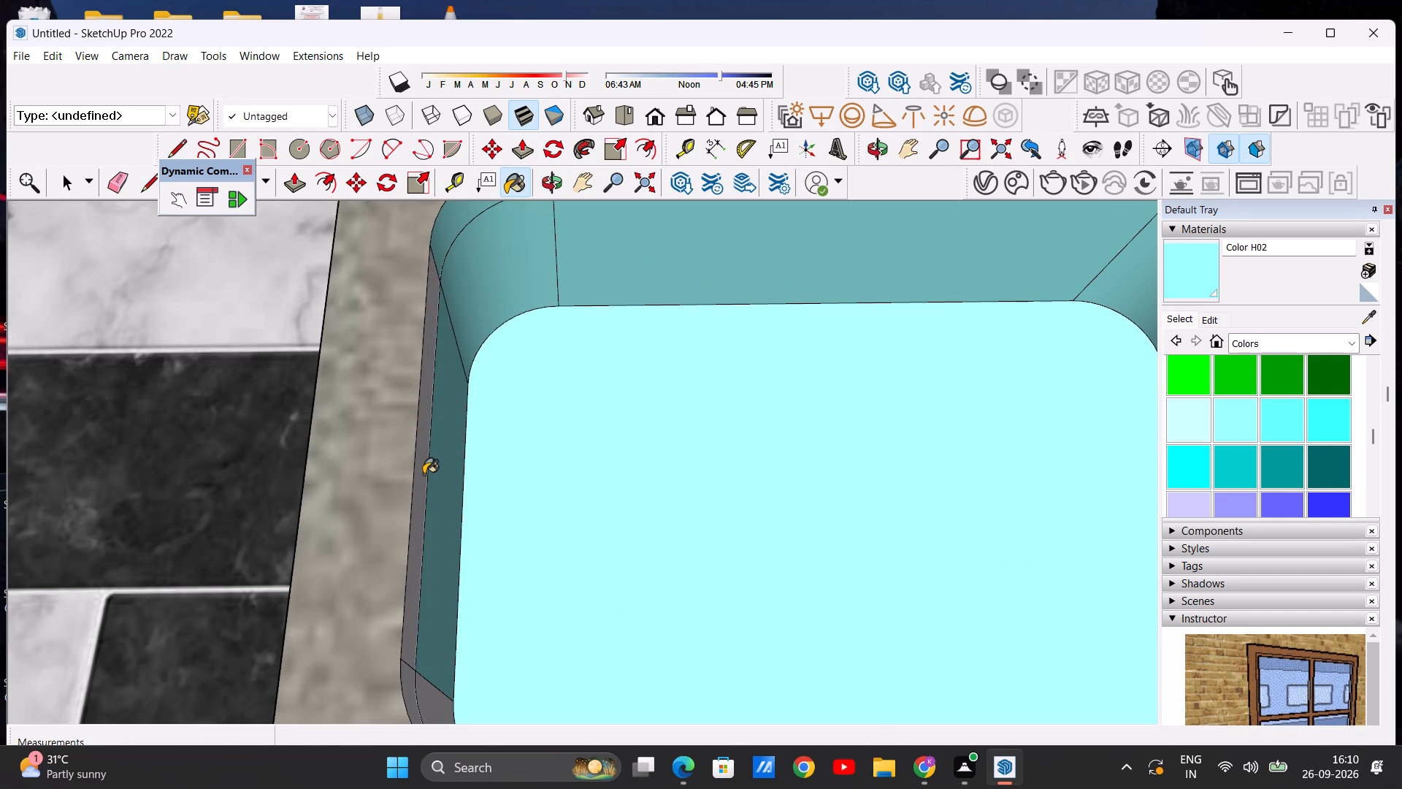
pyautogui.click(419, 476)
# Paint the basin's front long wall and the remaining unpainted parts of its hob-side front corner with Color H02.
pyautogui.scroll(-17, 631, 416)
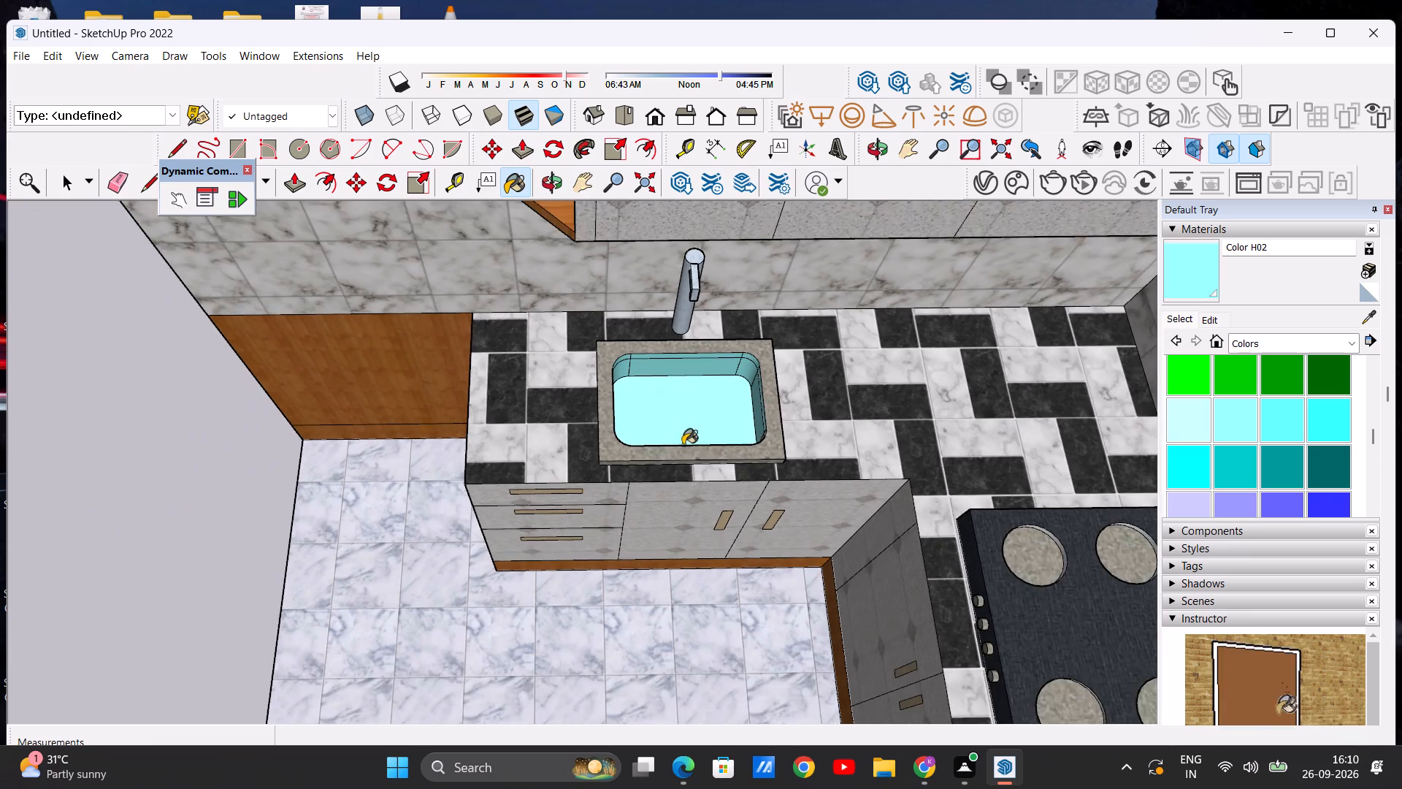
pyautogui.moveTo(684, 445); pyautogui.dragTo(982, 285, button='middle')
pyautogui.moveTo(595, 406); pyautogui.dragTo(707, 420, button='middle')
pyautogui.scroll(7, 636, 394)
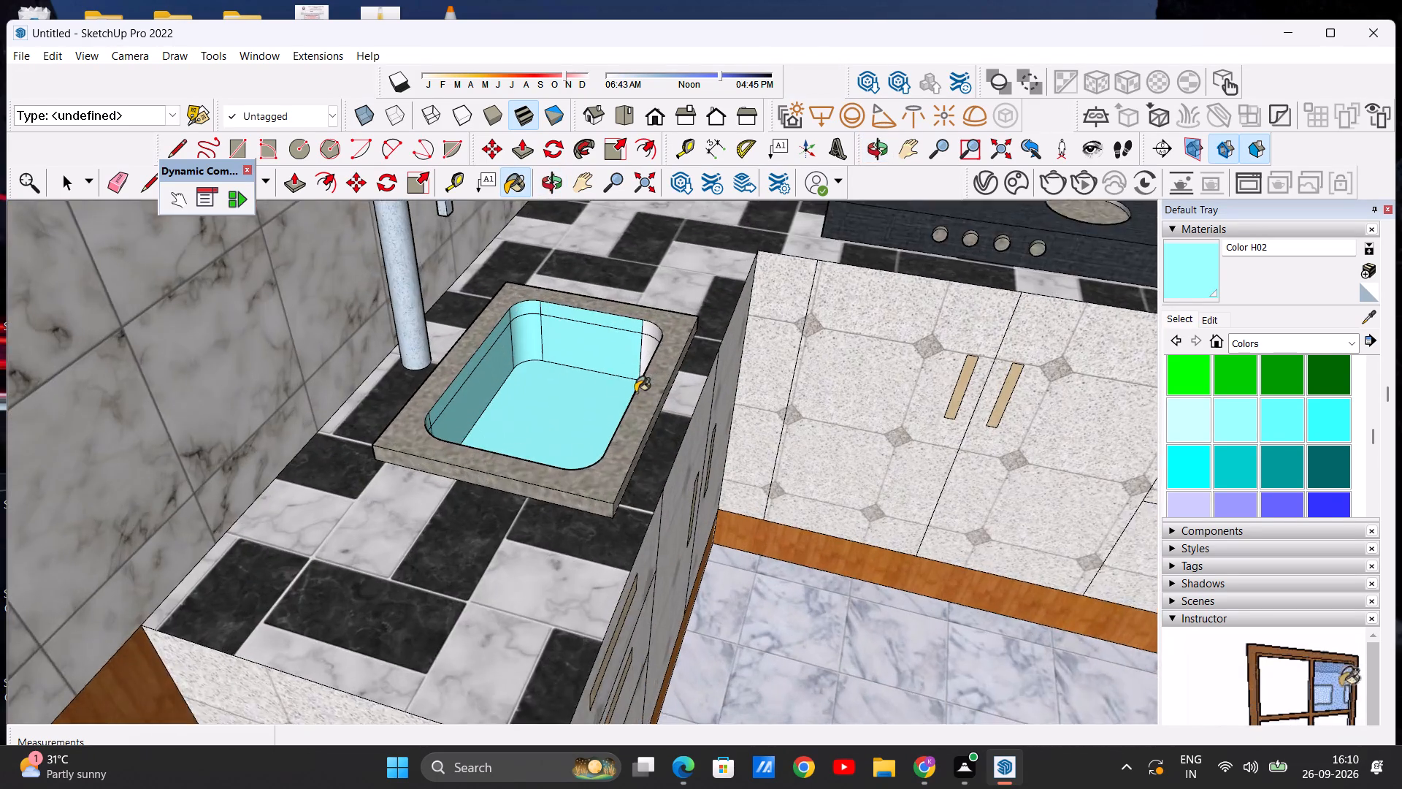
pyautogui.moveTo(528, 403); pyautogui.dragTo(635, 429, button='middle')
pyautogui.scroll(13, 633, 392)
pyautogui.click(667, 301)
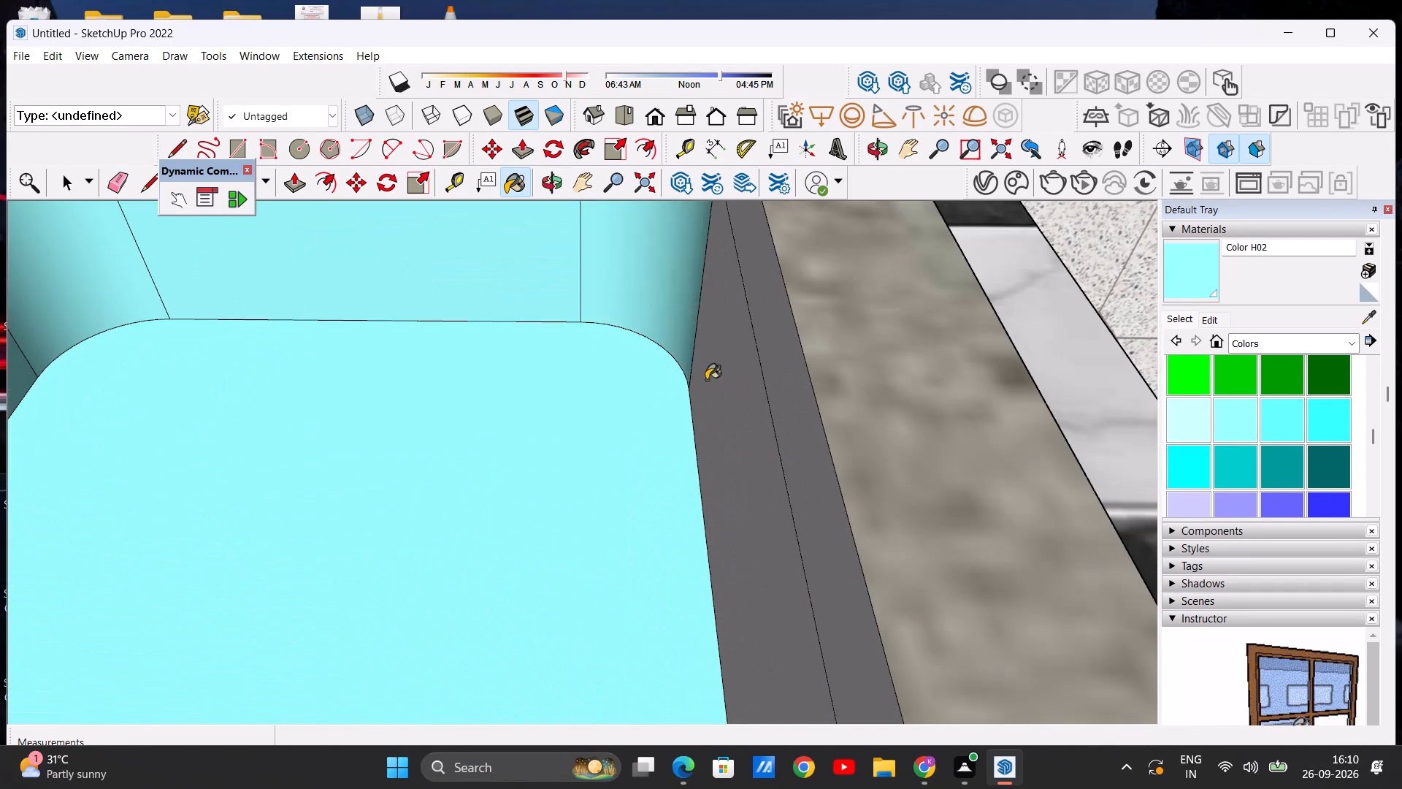
pyautogui.click(708, 384)
pyautogui.click(777, 370)
pyautogui.scroll(-8, 742, 421)
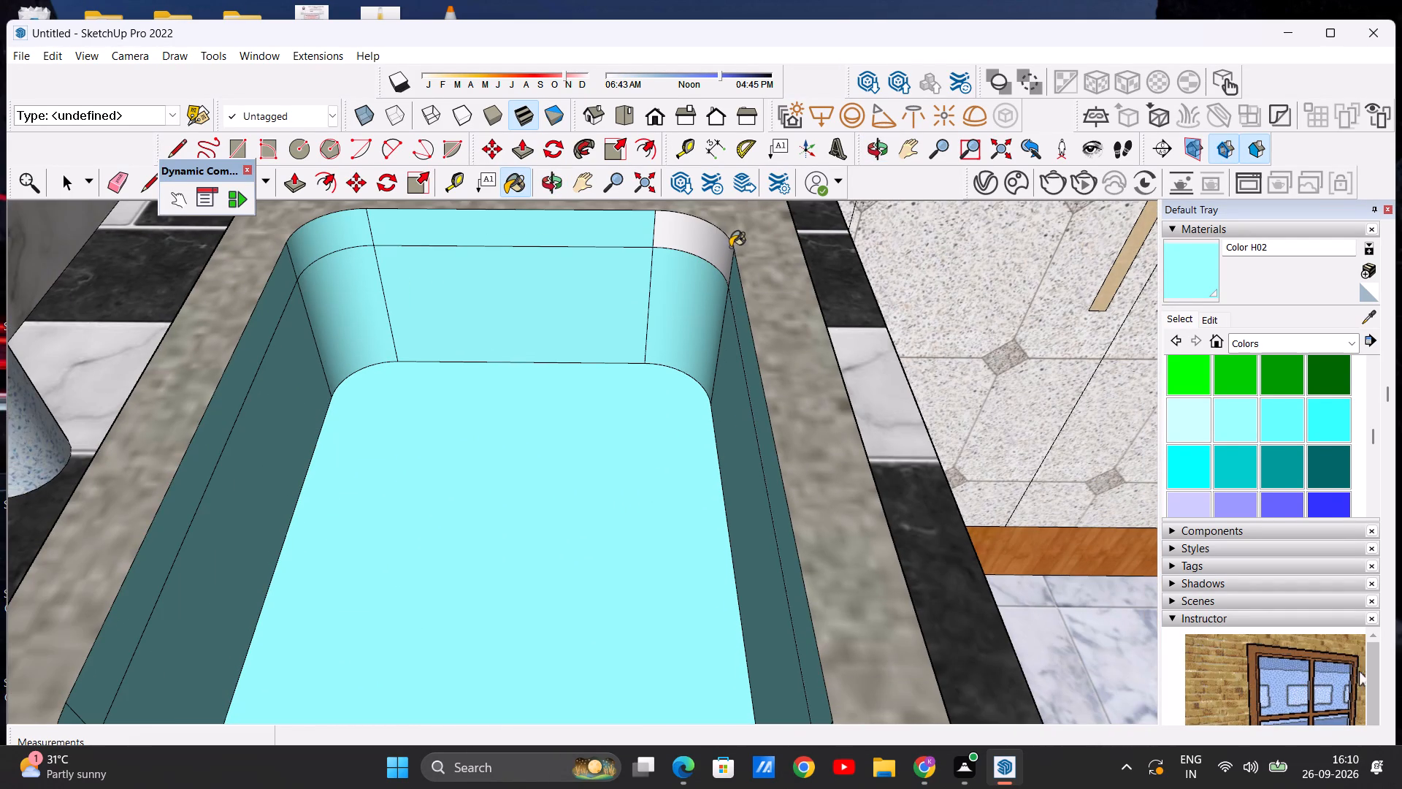
pyautogui.click(702, 245)
# Paint both bands of the basin's rounded front corner at the drawer end with Color H02.
pyautogui.scroll(-17, 673, 316)
pyautogui.moveTo(749, 351); pyautogui.dragTo(26, 388, button='middle')
pyautogui.scroll(19, 499, 397)
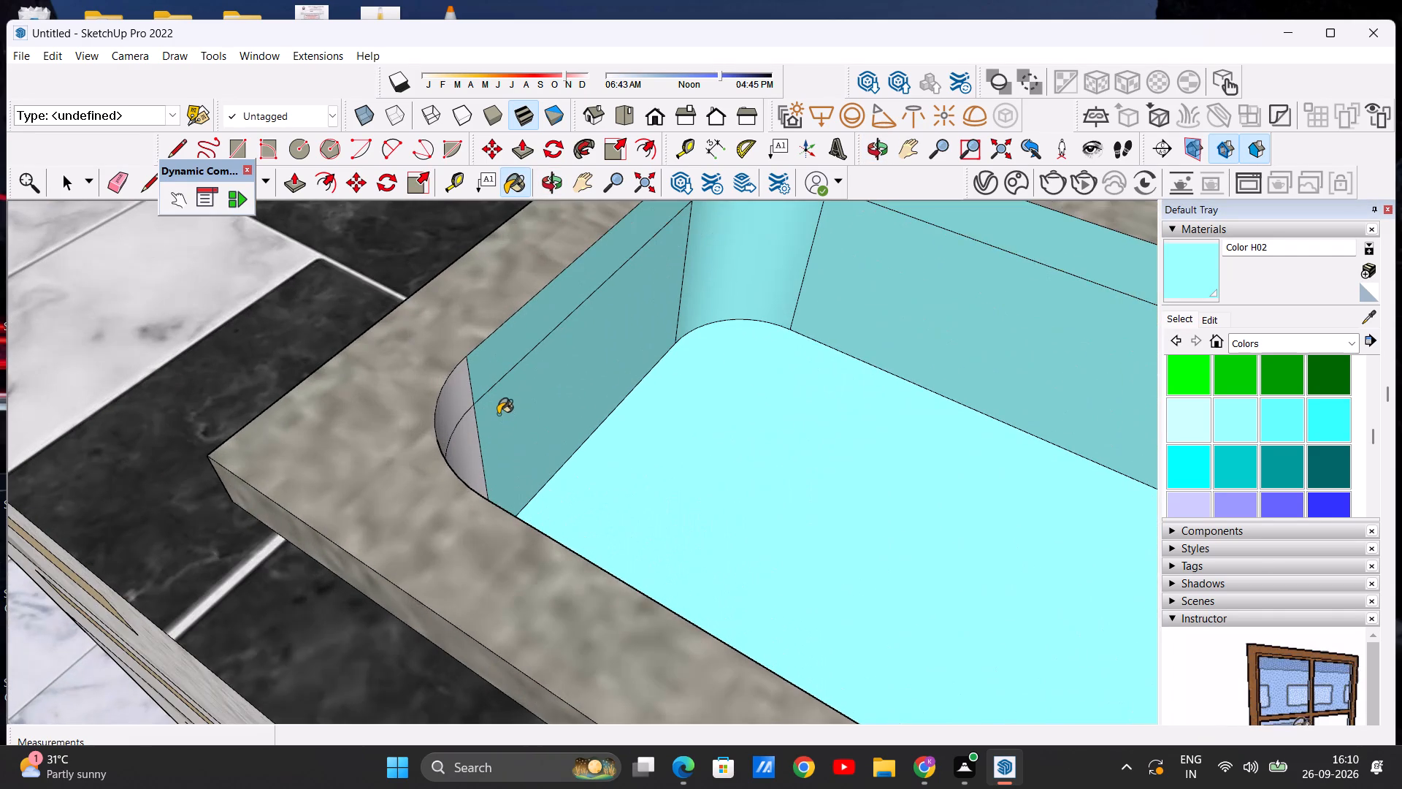
pyautogui.click(449, 419)
pyautogui.click(459, 451)
pyautogui.scroll(-13, 545, 449)
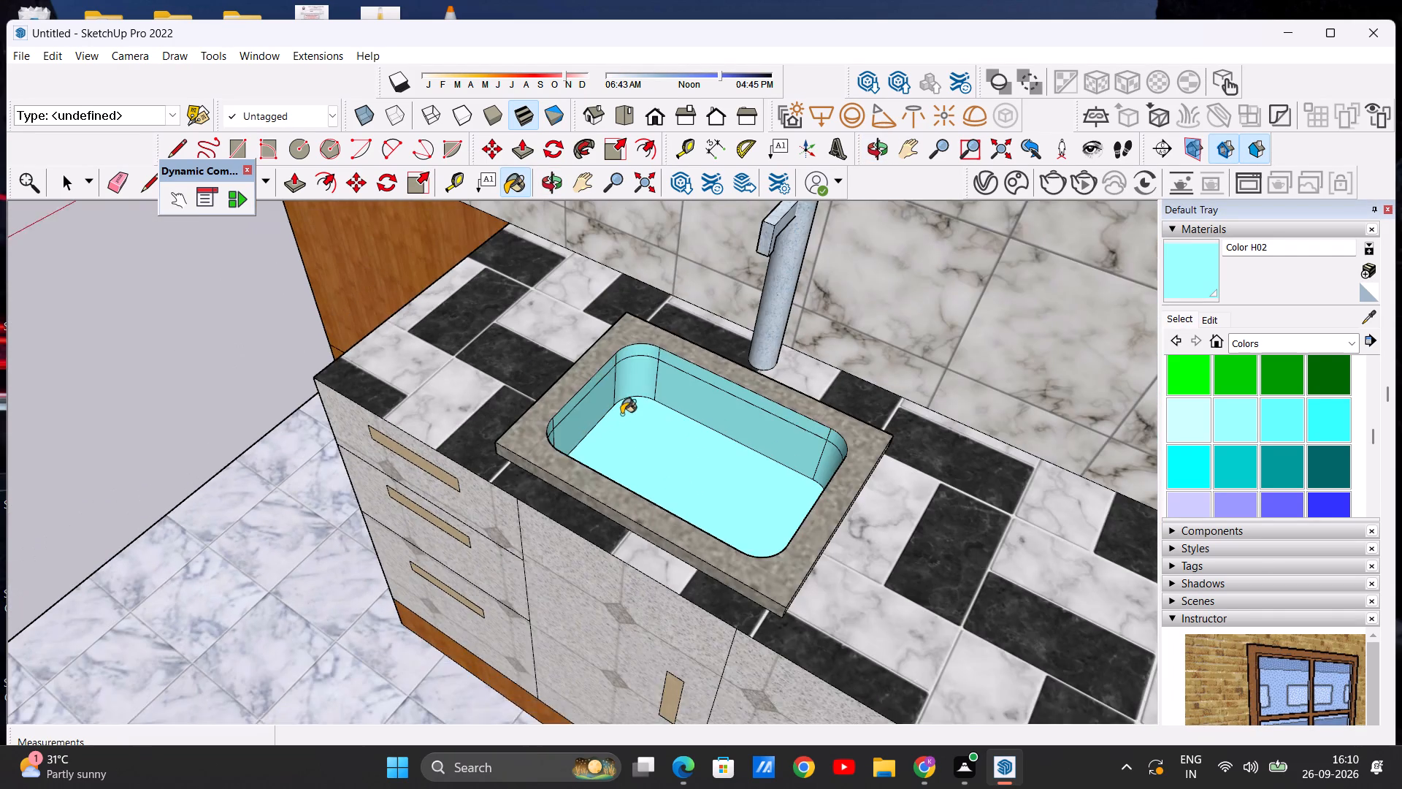
pyautogui.press('space')
# Examine the painted sink up close and within the whole kitchen from the front and side.
pyautogui.moveTo(581, 462); pyautogui.dragTo(750, 361, button='middle')
pyautogui.scroll(-3, 647, 483)
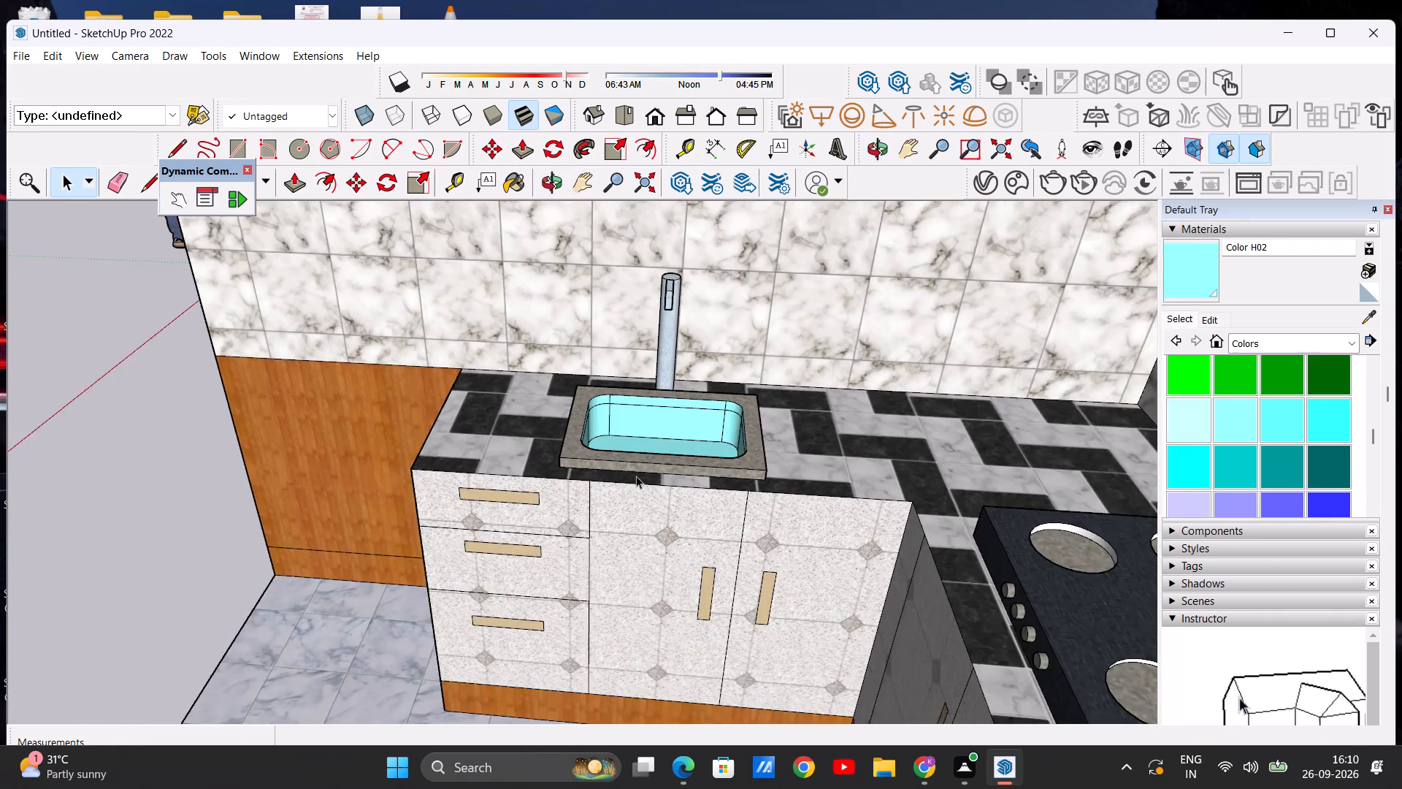
pyautogui.scroll(-4, 636, 476)
pyautogui.moveTo(674, 568); pyautogui.dragTo(749, 471, button='middle')
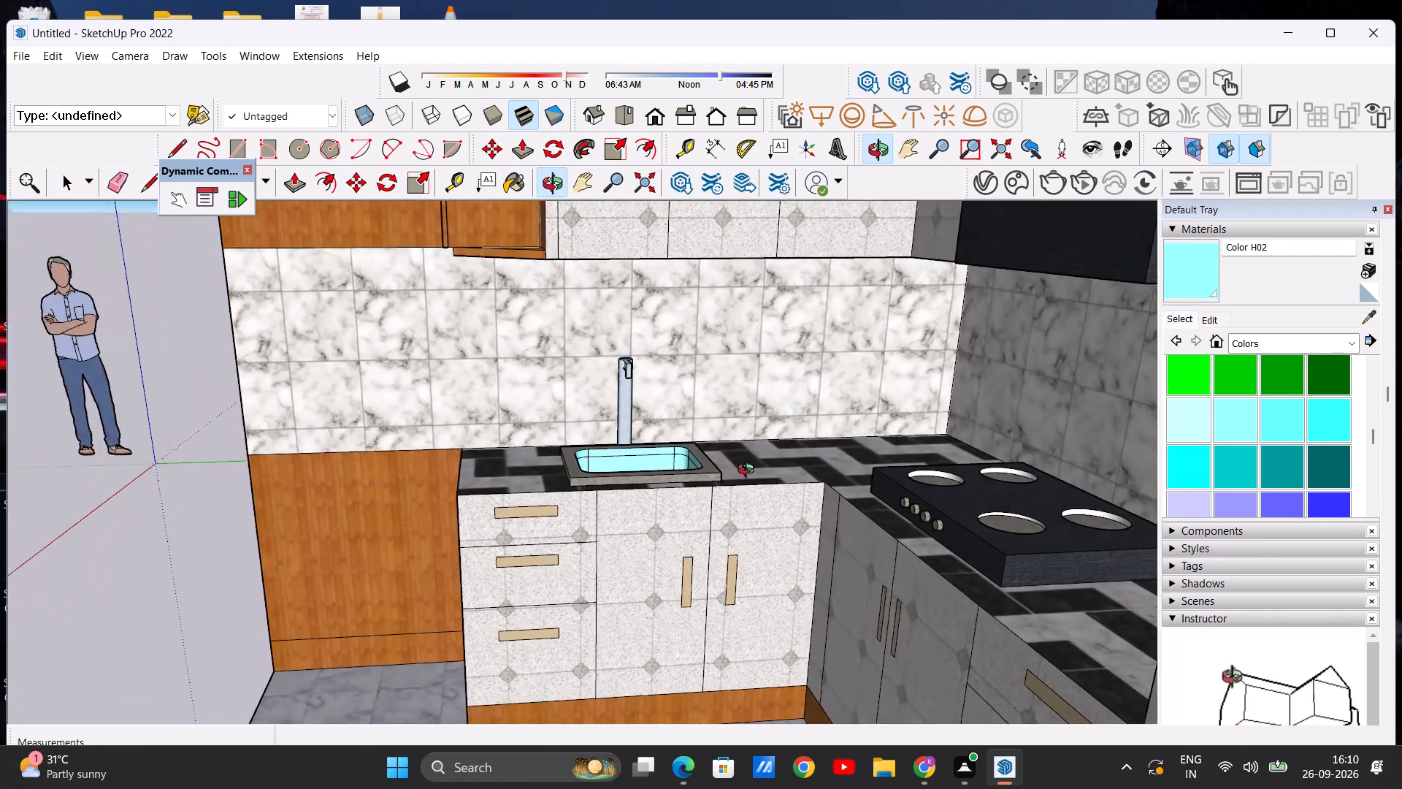
pyautogui.moveTo(749, 471); pyautogui.dragTo(766, 486, button='middle')
pyautogui.scroll(-20, 767, 481)
pyautogui.scroll(-20, 767, 481)
pyautogui.scroll(-3, 767, 481)
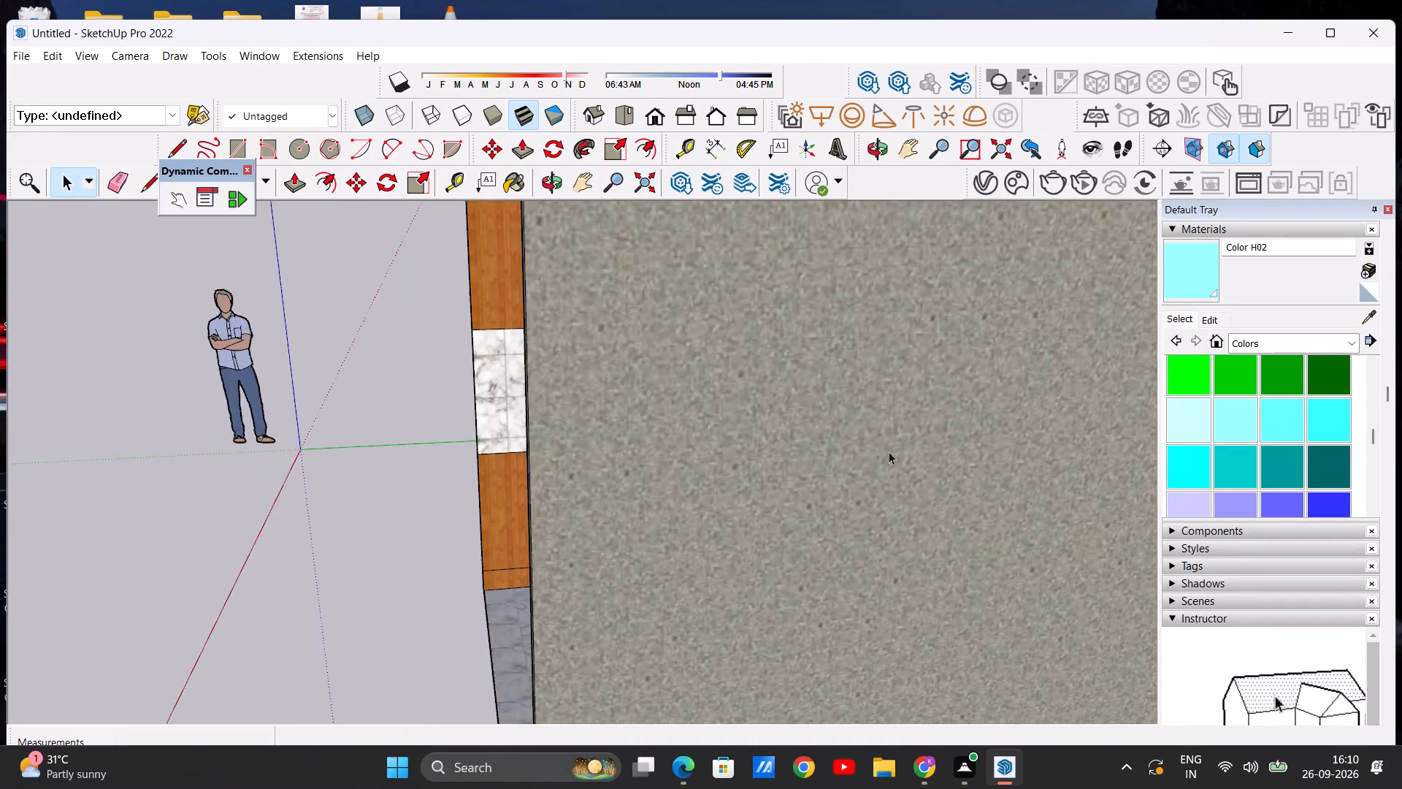
pyautogui.scroll(-16, 889, 451)
pyautogui.moveTo(746, 435); pyautogui.dragTo(1211, 456, button='middle')
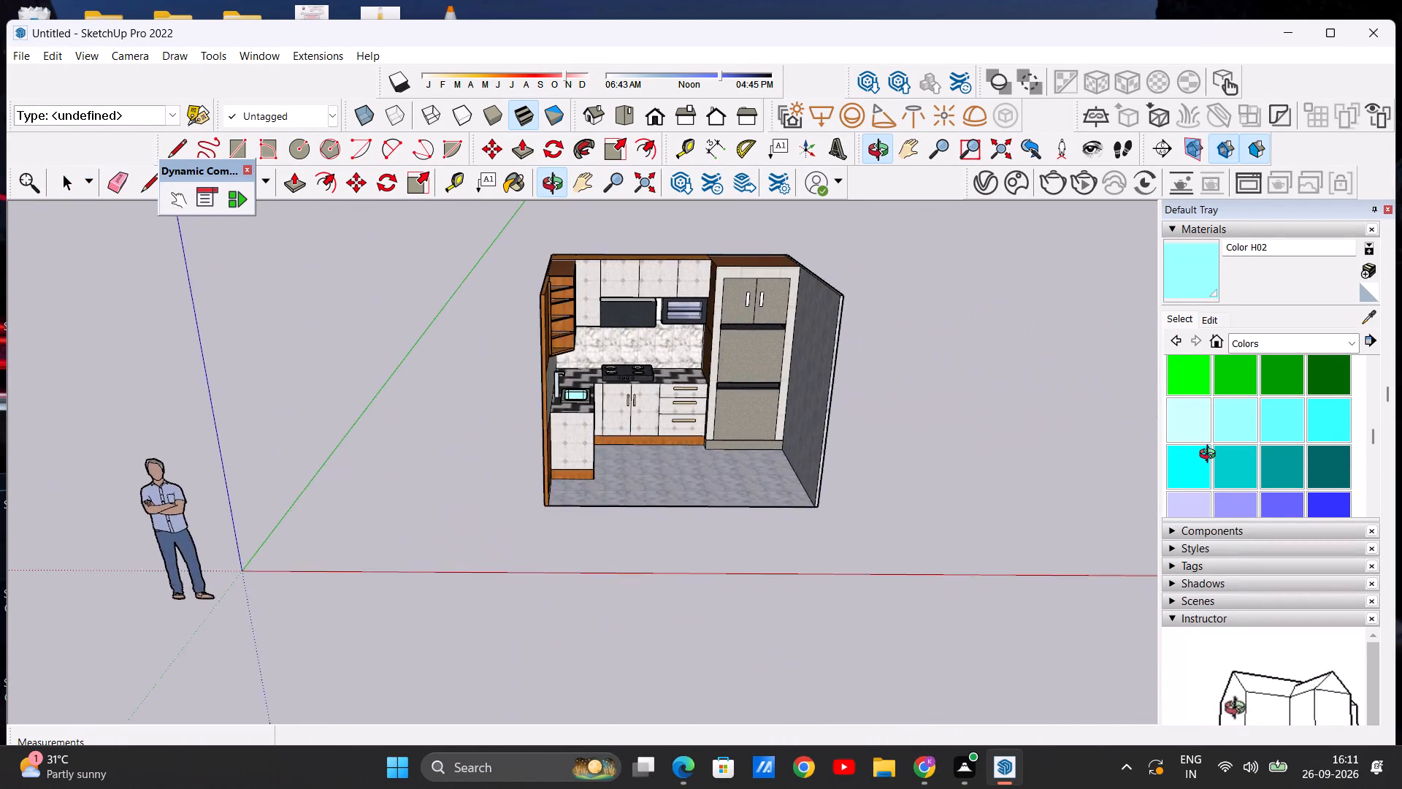
pyautogui.moveTo(1211, 456); pyautogui.dragTo(1028, 463, button='middle')
pyautogui.scroll(8, 682, 392)
pyautogui.scroll(9, 625, 423)
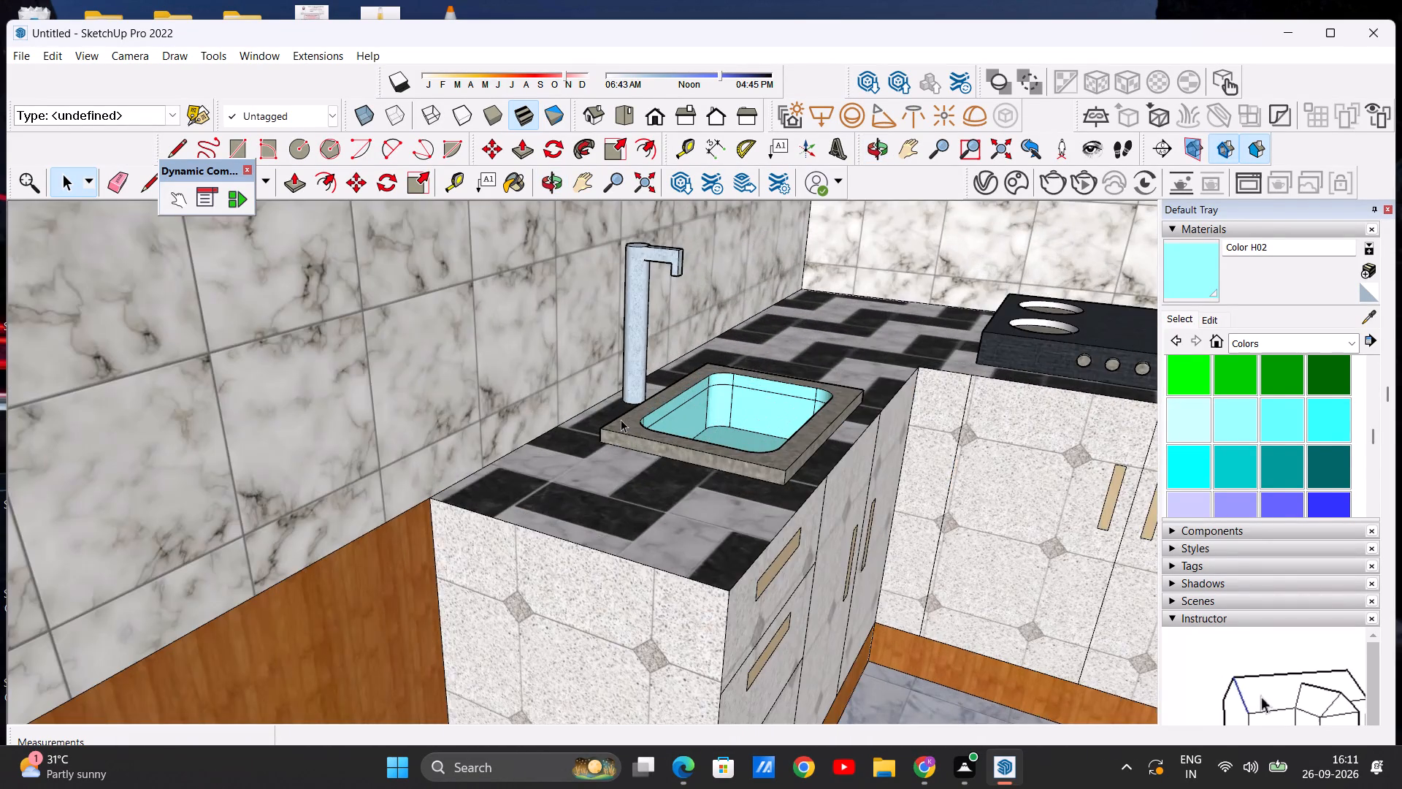
pyautogui.scroll(16, 632, 416)
pyautogui.scroll(-16, 632, 459)
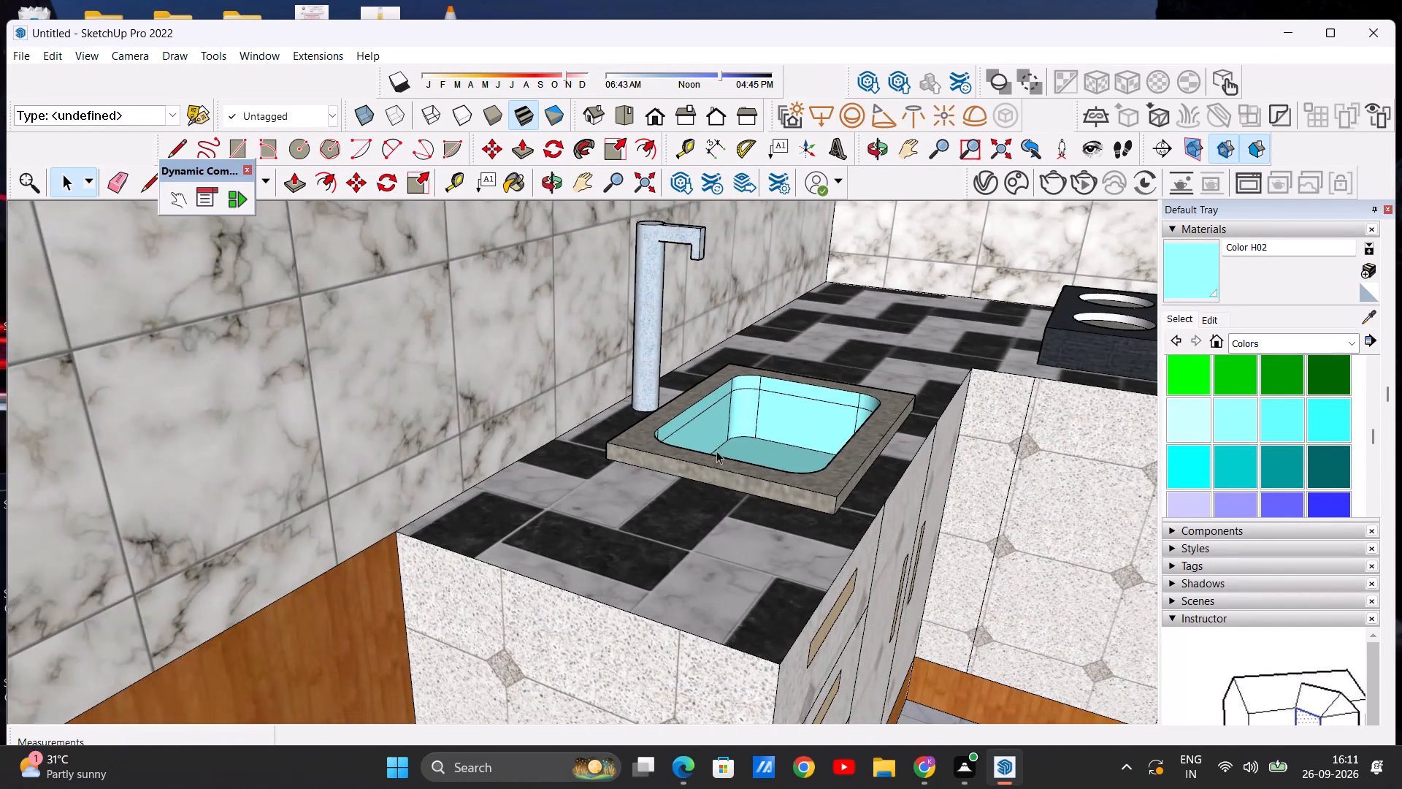
pyautogui.moveTo(719, 451); pyautogui.dragTo(740, 432, button='middle')
pyautogui.scroll(-20, 626, 433)
pyautogui.scroll(-3, 626, 433)
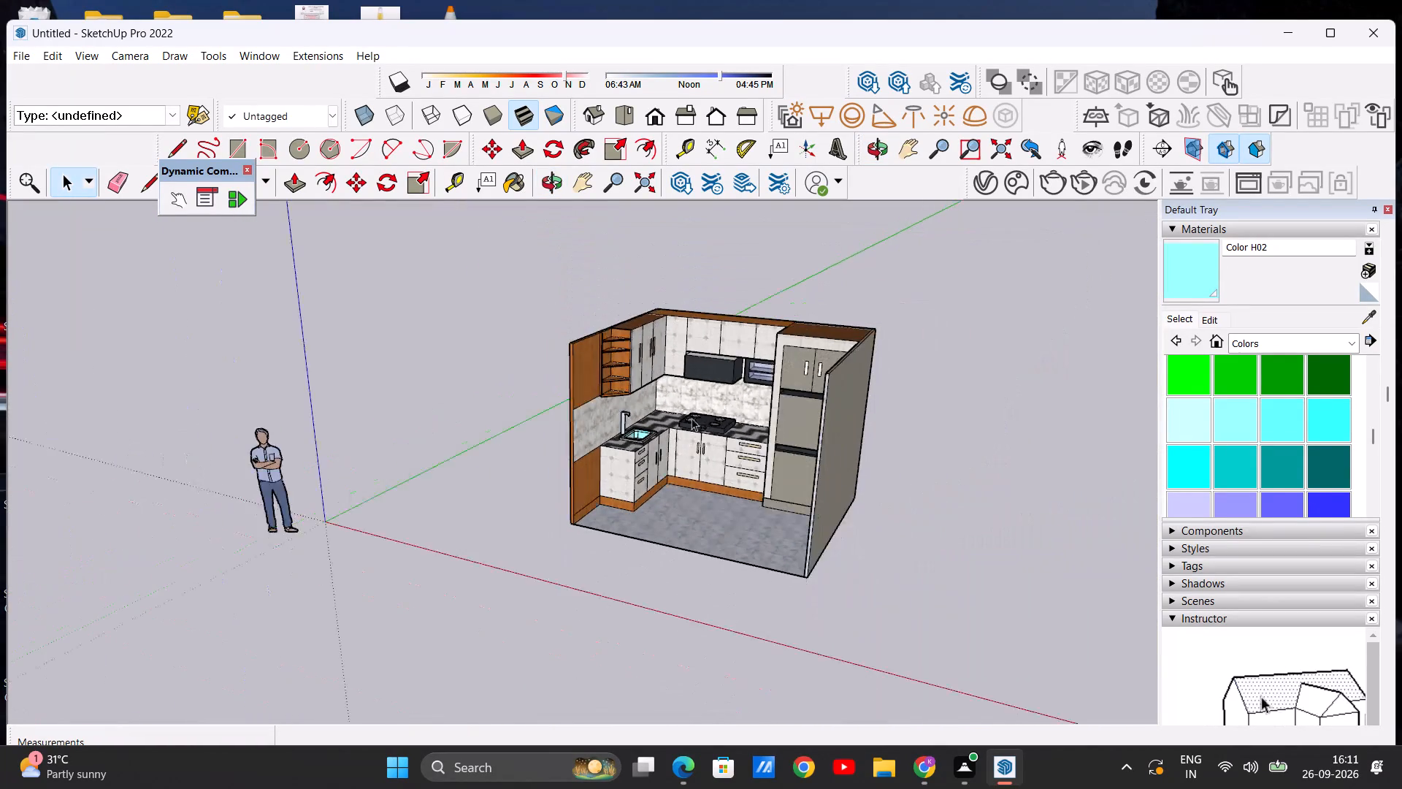
pyautogui.scroll(9, 710, 418)
pyautogui.moveTo(708, 501); pyautogui.dragTo(761, 449, button='middle')
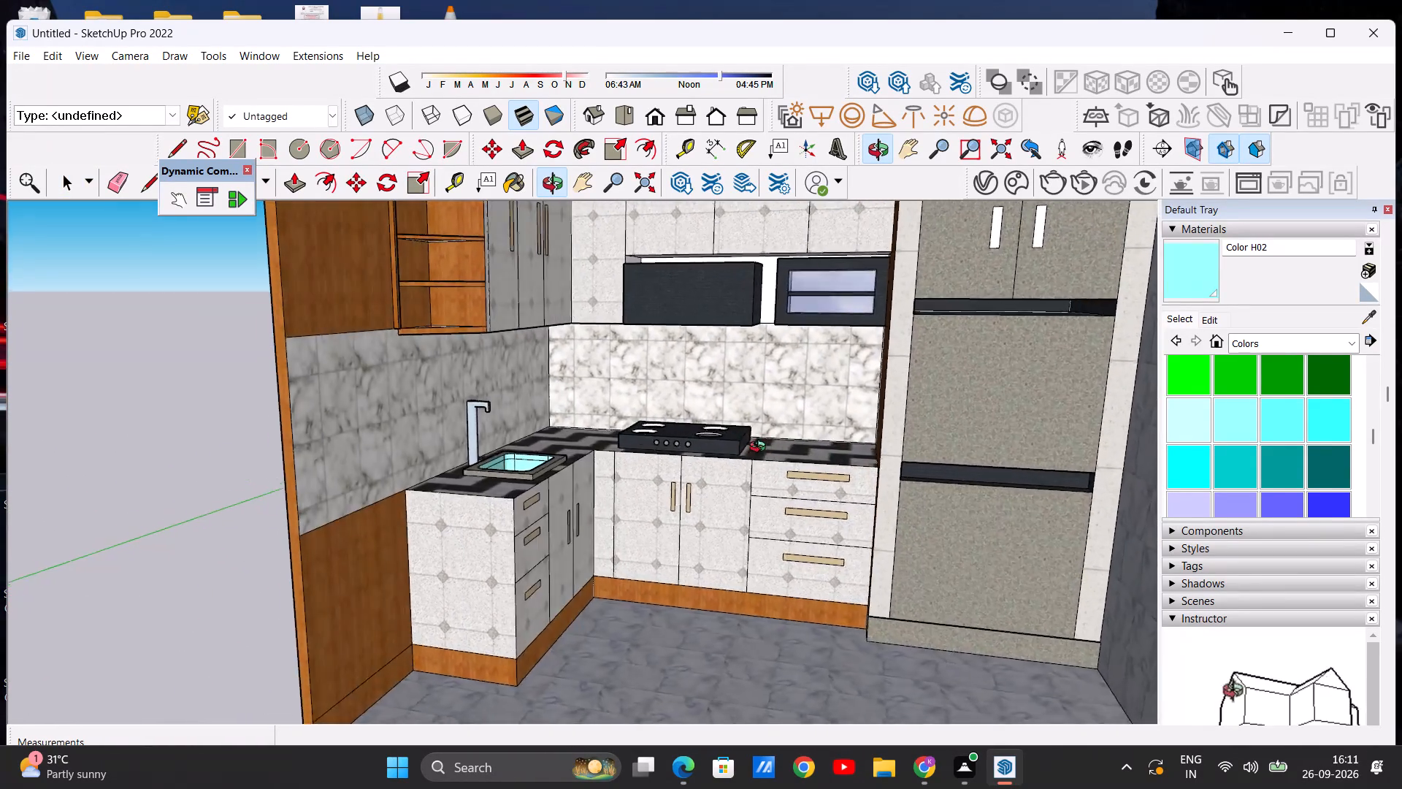
pyautogui.moveTo(761, 449); pyautogui.dragTo(742, 468, button='middle')
pyautogui.scroll(-9, 721, 469)
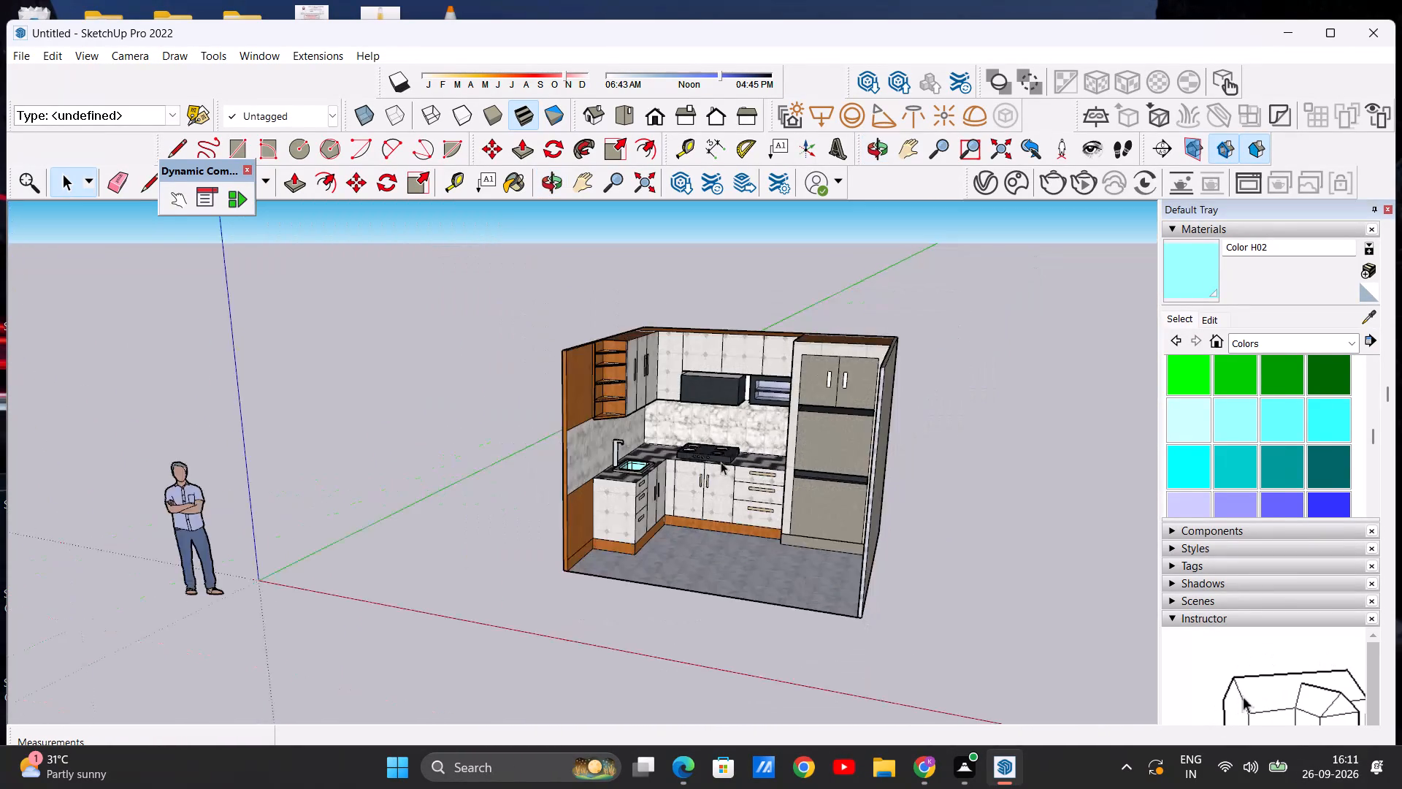
# Examine the tall unit's fronts and dark dividing strips, and the undersides of the wall cabinets, for unpainted faces.
pyautogui.scroll(16, 783, 422)
pyautogui.moveTo(785, 422); pyautogui.dragTo(809, 408, button='middle')
pyautogui.scroll(-5, 833, 452)
pyautogui.moveTo(851, 590); pyautogui.dragTo(862, 506, button='middle')
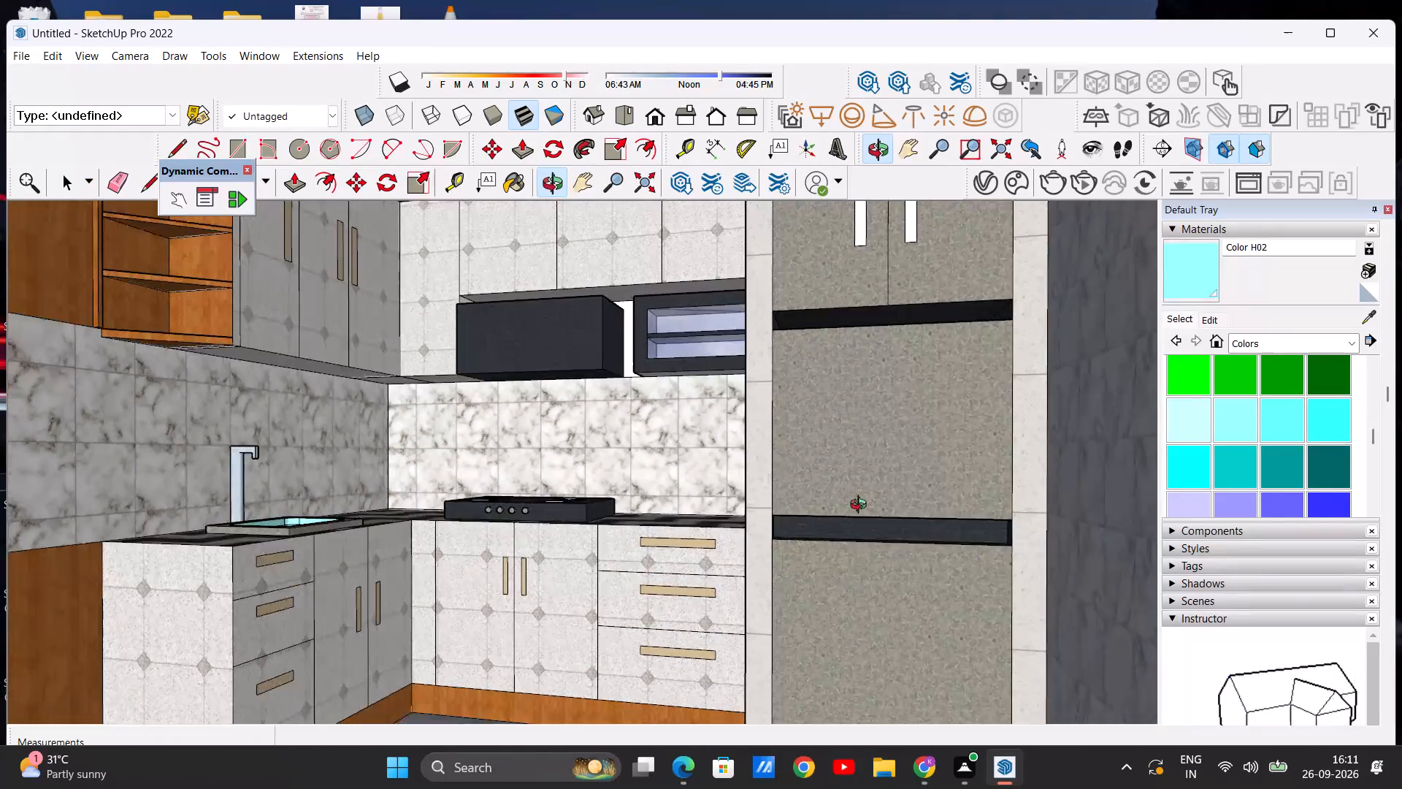
pyautogui.moveTo(862, 506); pyautogui.dragTo(923, 426, button='middle')
pyautogui.moveTo(905, 525); pyautogui.dragTo(886, 463, button='middle')
pyautogui.scroll(8, 873, 472)
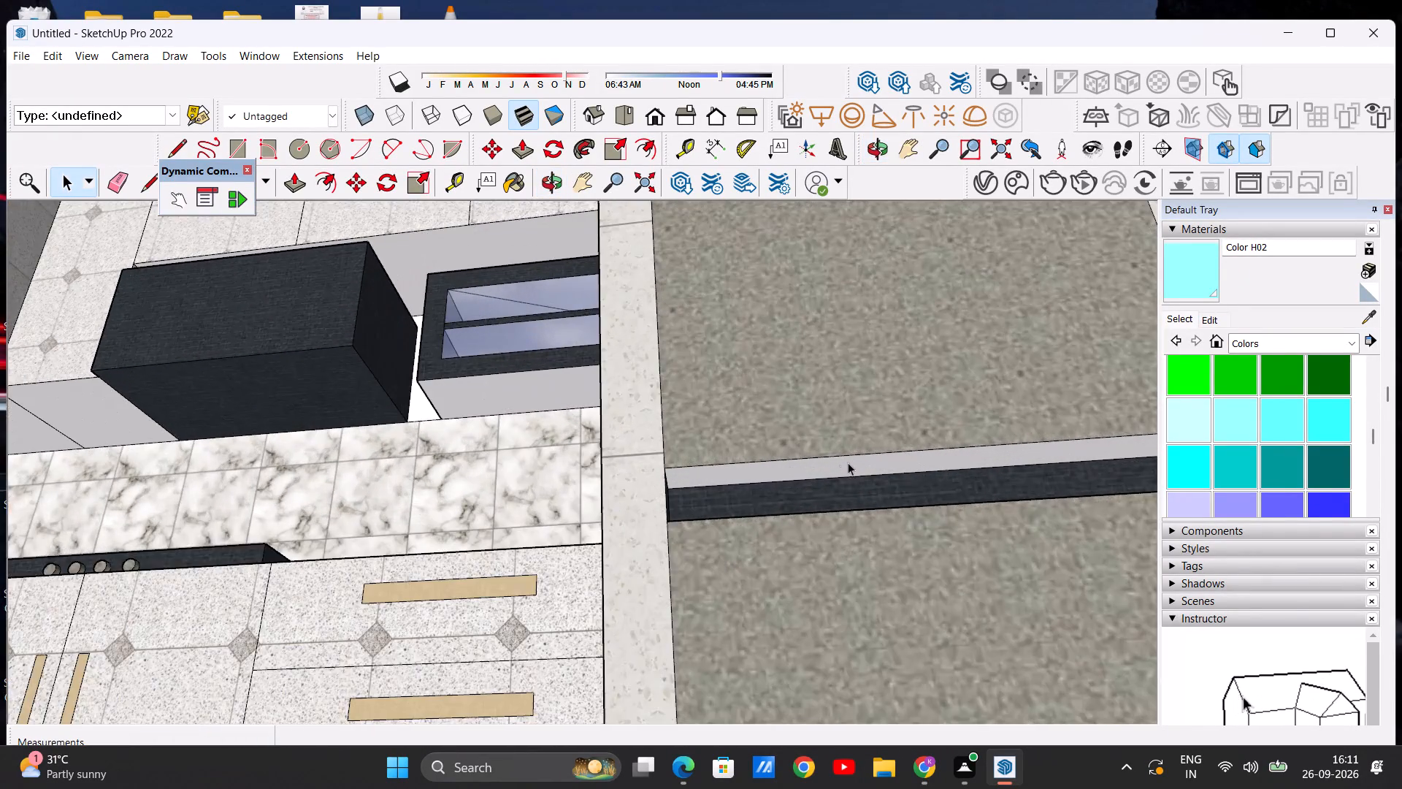
pyautogui.scroll(15, 848, 462)
pyautogui.scroll(-20, 839, 536)
pyautogui.scroll(-9, 839, 536)
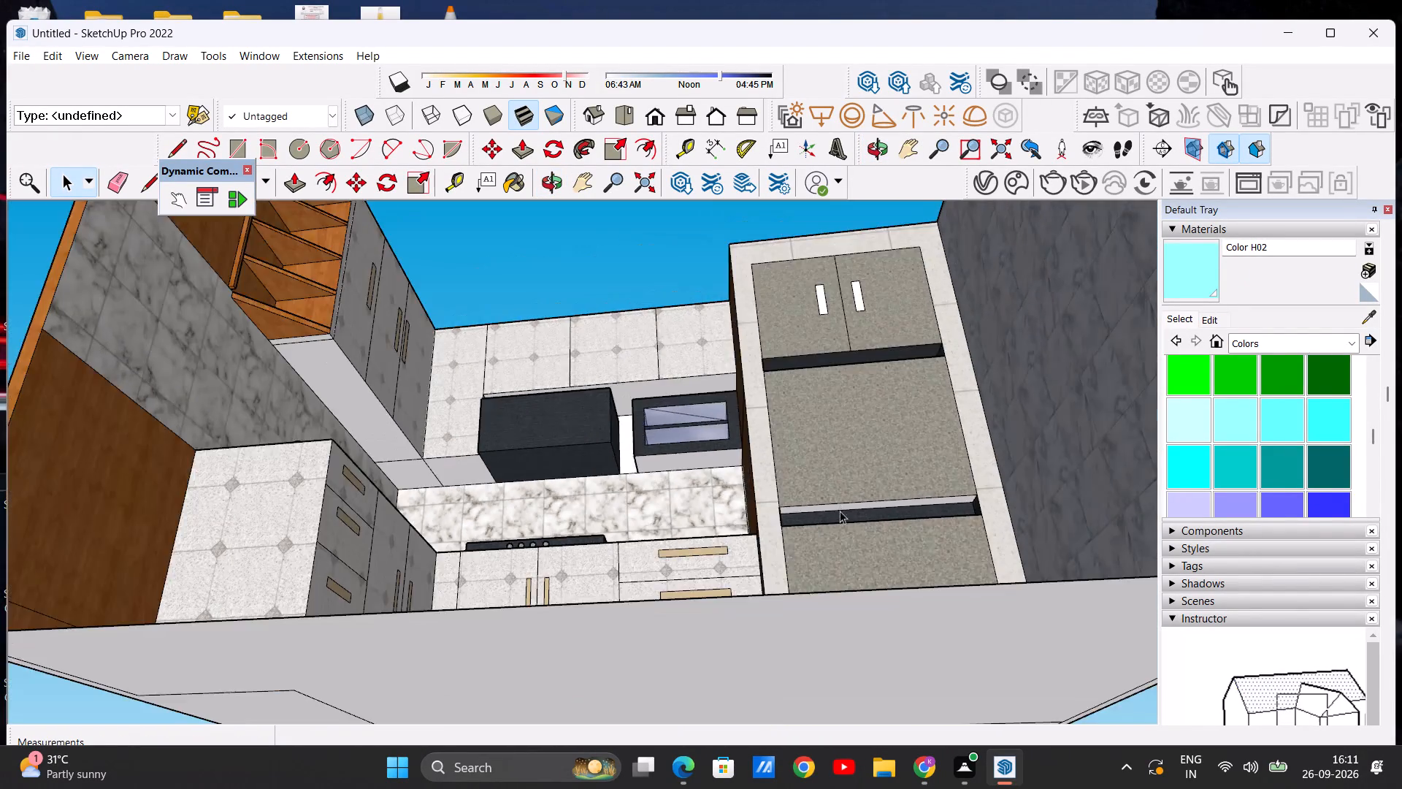
pyautogui.scroll(-3, 840, 511)
pyautogui.moveTo(842, 524); pyautogui.dragTo(805, 705, button='middle')
pyautogui.scroll(2, 813, 638)
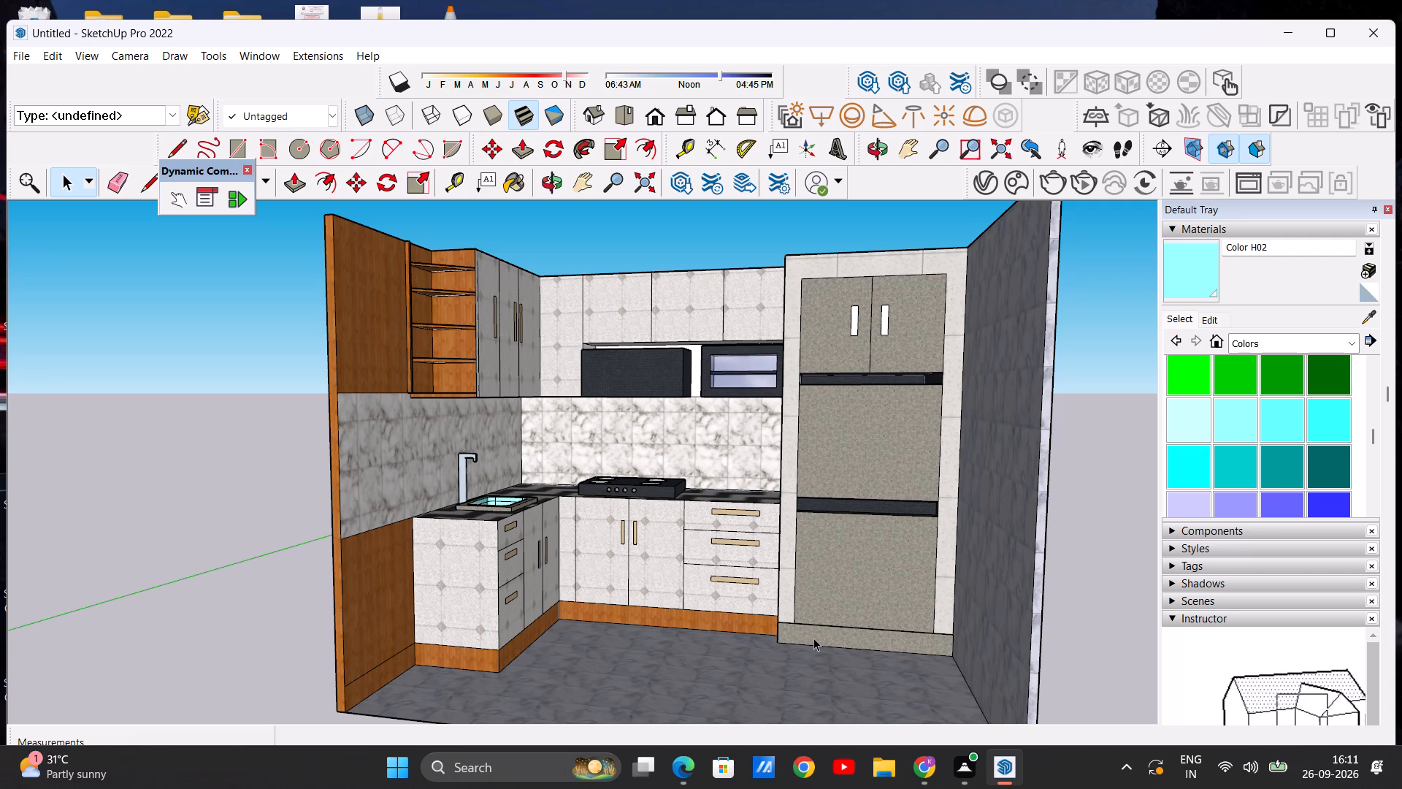
# Review the complete kitchen model from the front, from above and at floor level.
pyautogui.scroll(-4, 897, 567)
pyautogui.scroll(3, 880, 508)
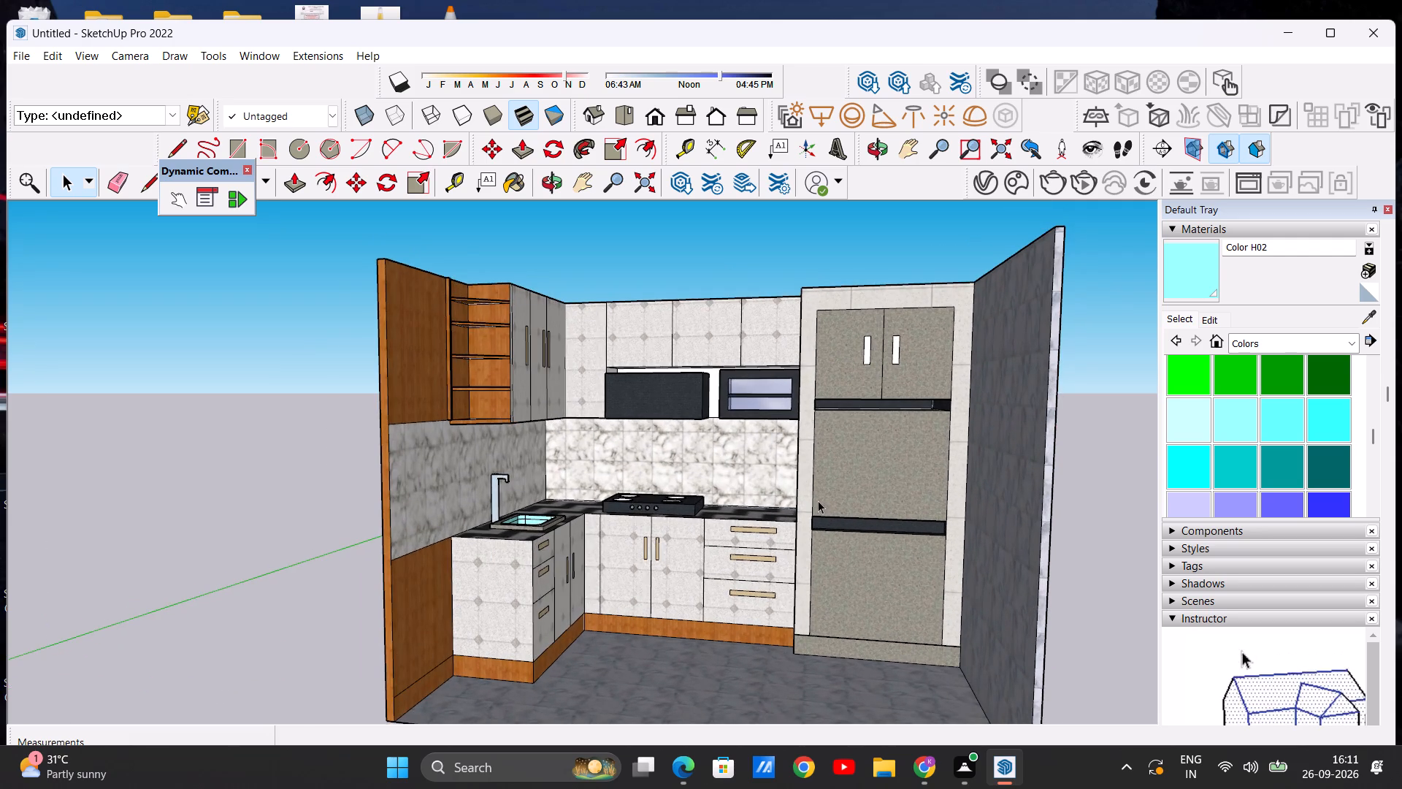
pyautogui.moveTo(818, 500); pyautogui.dragTo(844, 697, button='middle')
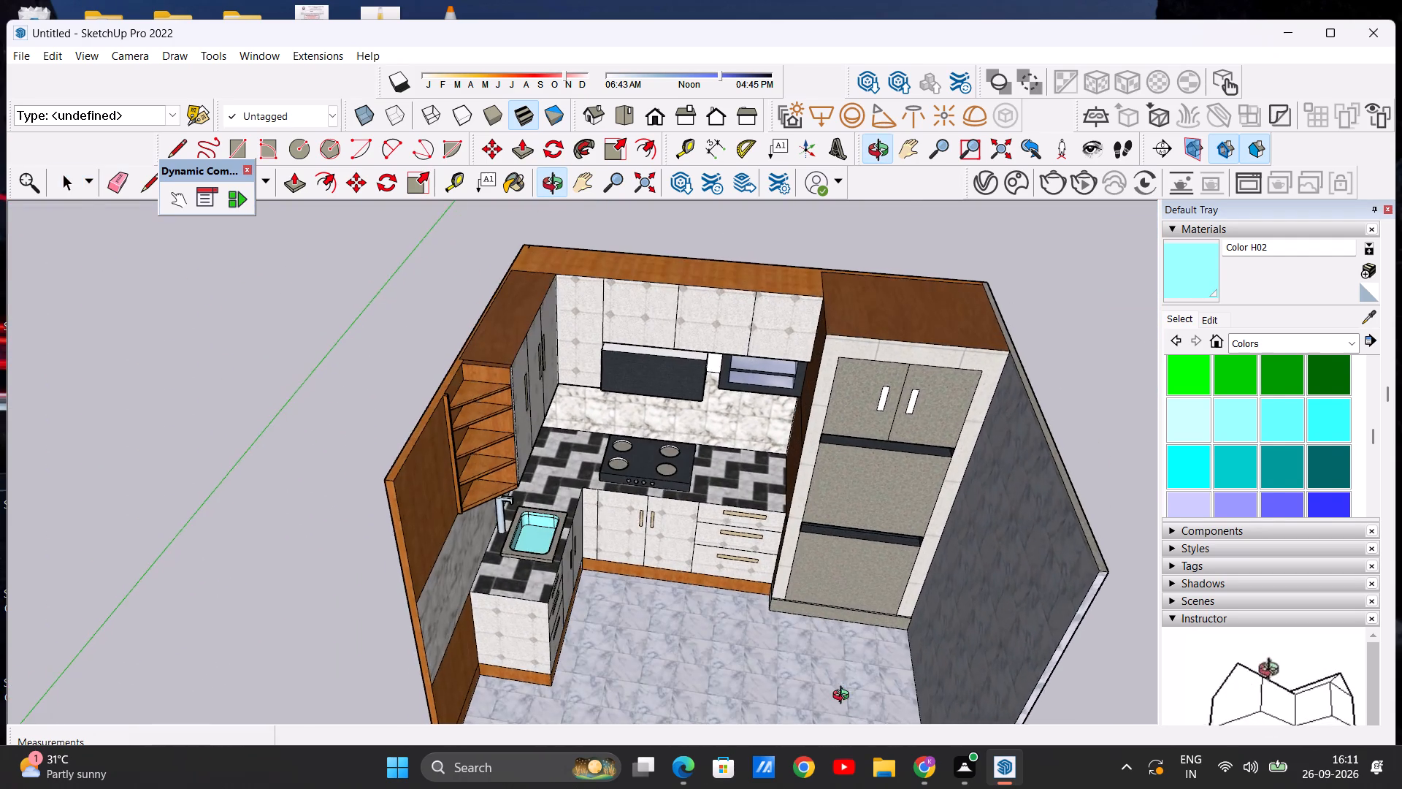
pyautogui.moveTo(844, 697); pyautogui.dragTo(843, 696, button='middle')
pyautogui.scroll(-4, 865, 370)
pyautogui.moveTo(817, 441); pyautogui.dragTo(791, 202, button='middle')
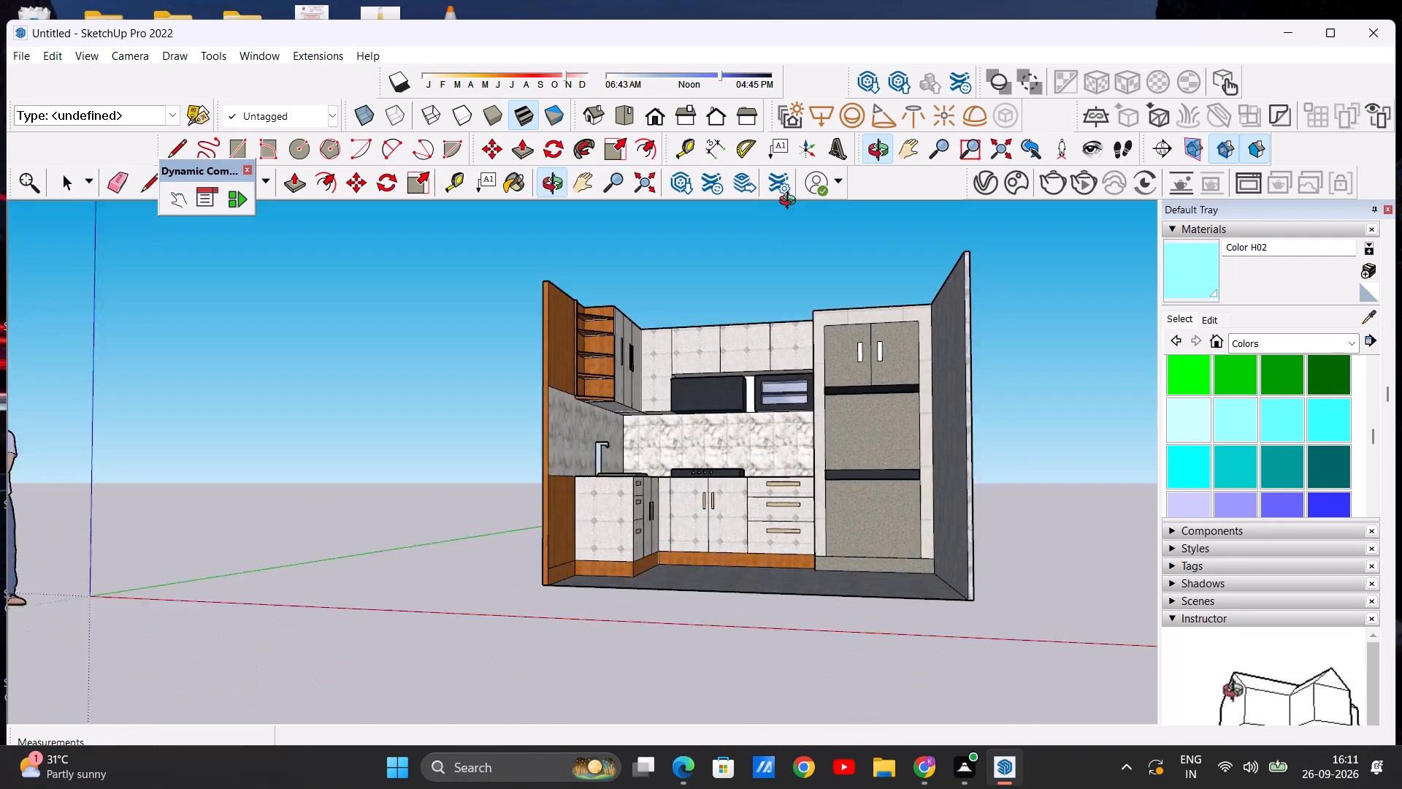
pyautogui.moveTo(791, 202); pyautogui.dragTo(789, 199, button='middle')
pyautogui.moveTo(777, 375); pyautogui.dragTo(787, 357, button='middle')
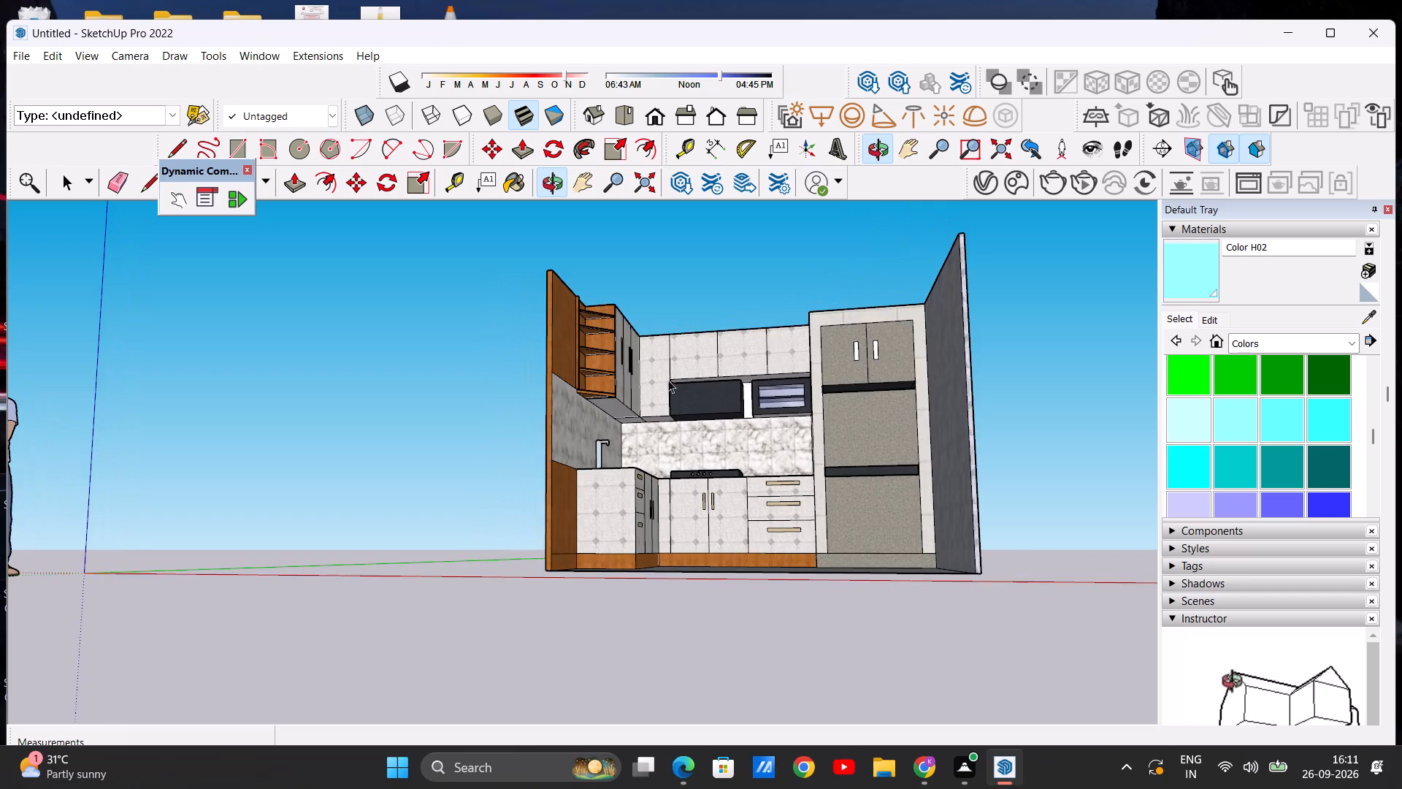
# Examine the hob's front knobs and the countertop edge up close, and the kitchen around them from the front.
pyautogui.moveTo(550, 381); pyautogui.dragTo(472, 452, button='middle')
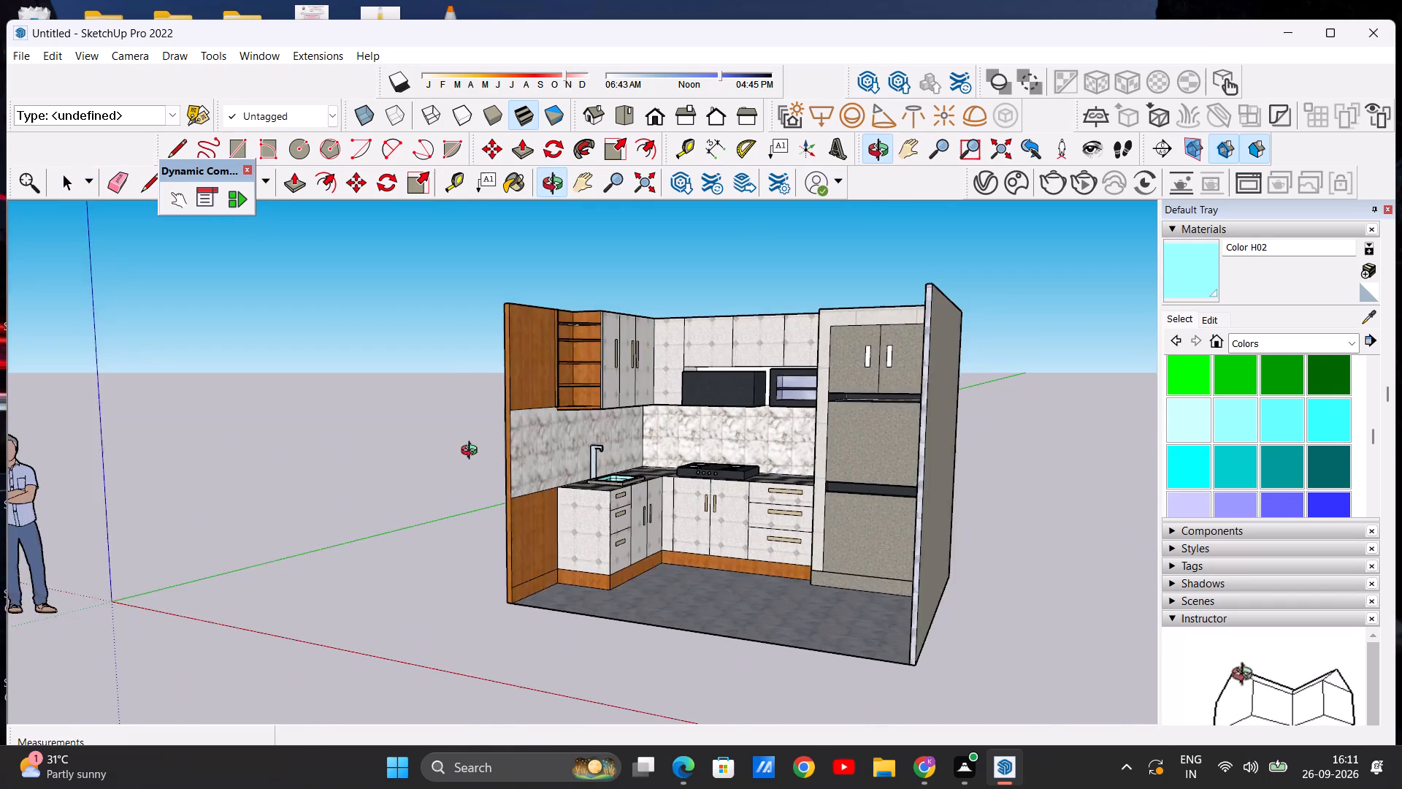
pyautogui.moveTo(472, 452); pyautogui.dragTo(590, 484, button='middle')
pyautogui.scroll(-4, 581, 431)
pyautogui.scroll(9, 702, 448)
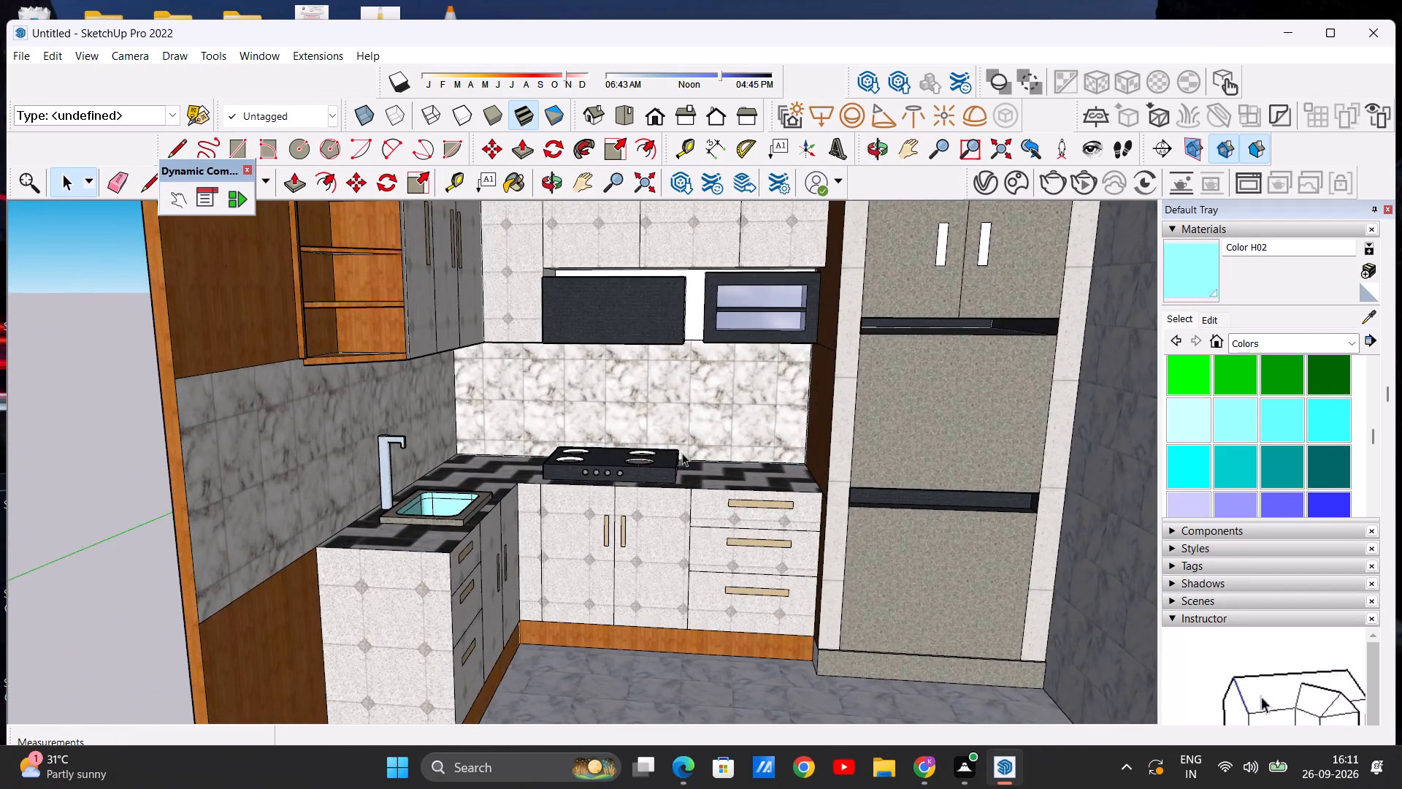
pyautogui.scroll(6, 643, 462)
pyautogui.scroll(-6, 602, 460)
pyautogui.moveTo(602, 503); pyautogui.dragTo(573, 558, button='middle')
pyautogui.scroll(1, 573, 559)
pyautogui.scroll(20, 589, 468)
pyautogui.scroll(5, 589, 468)
pyautogui.moveTo(658, 562); pyautogui.dragTo(670, 476, button='middle')
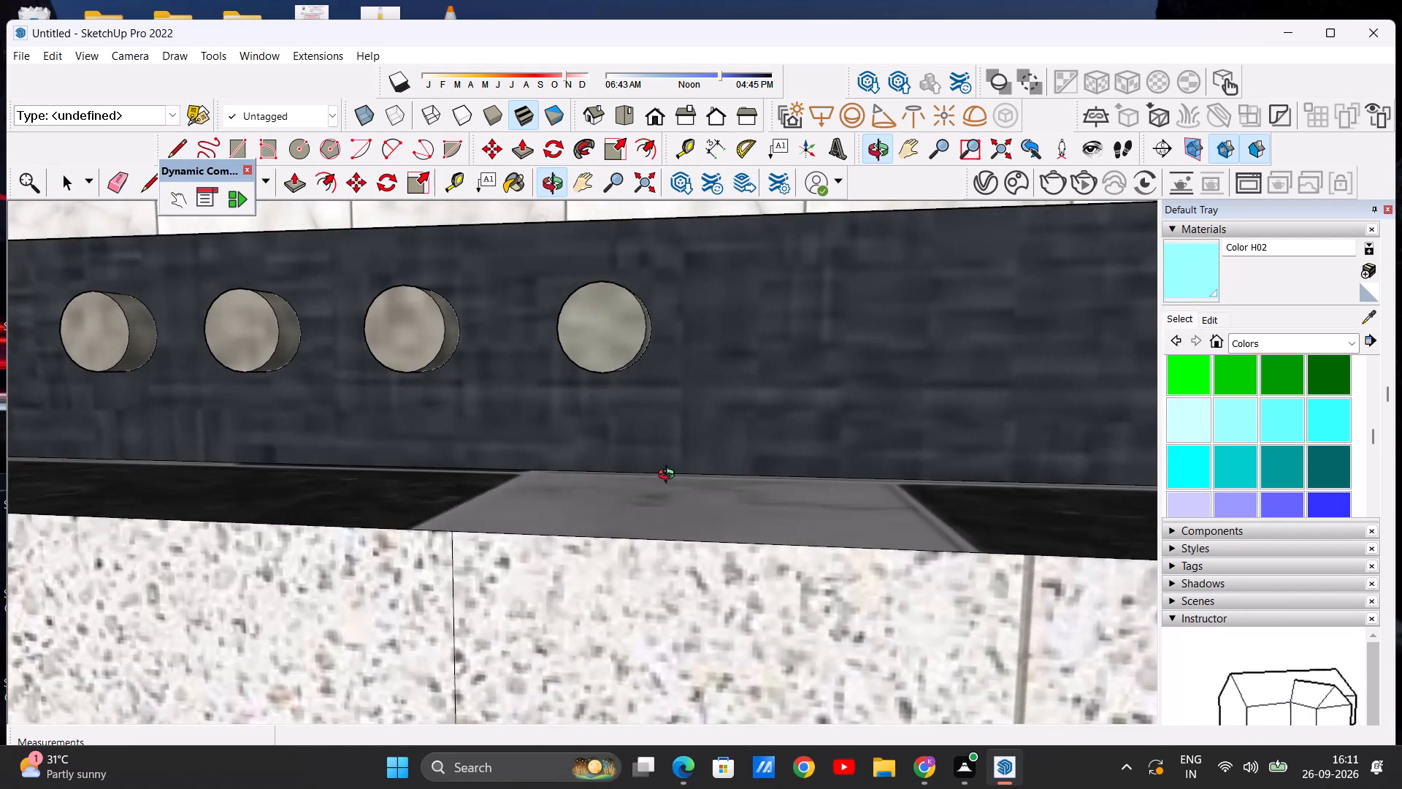
pyautogui.moveTo(670, 476); pyautogui.dragTo(719, 598, button='middle')
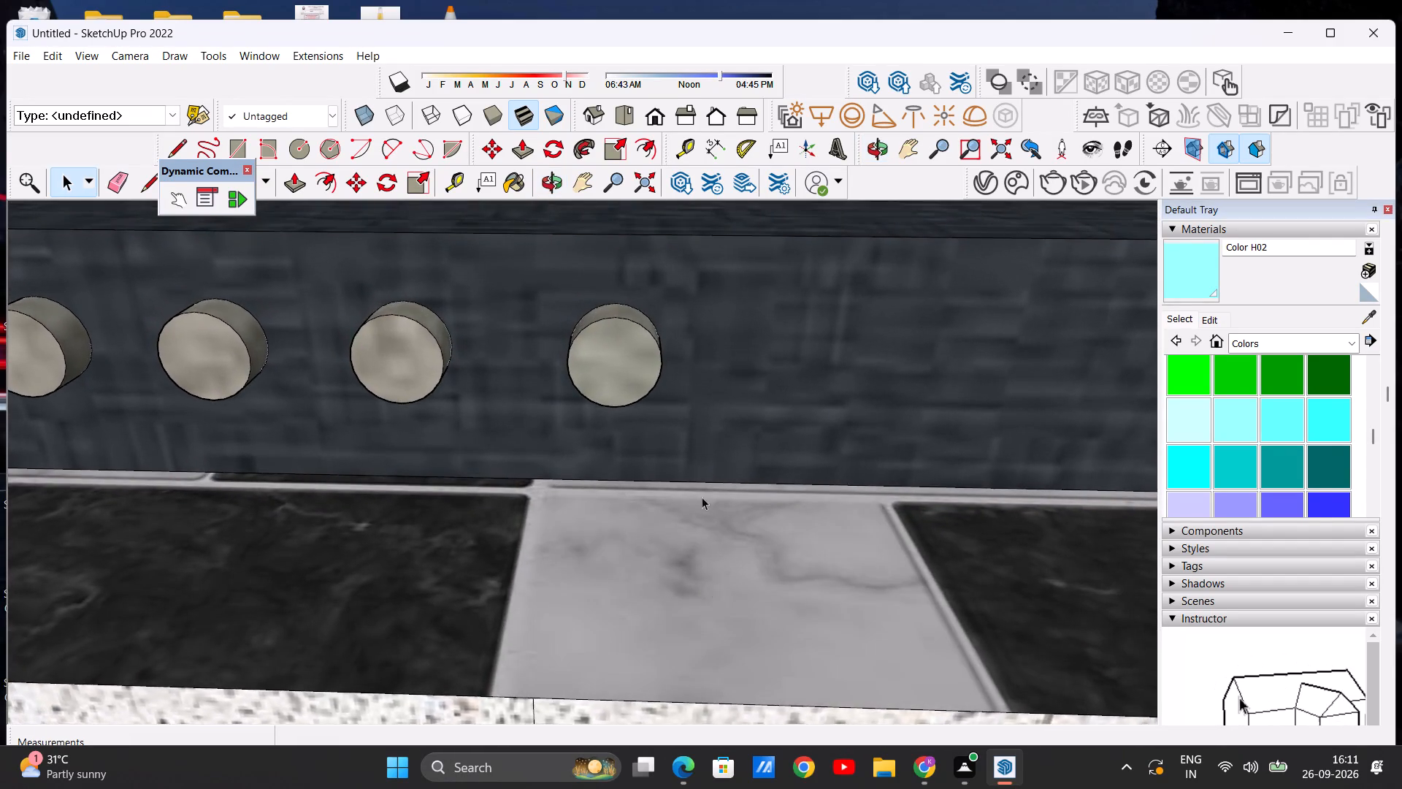
pyautogui.scroll(-20, 702, 497)
pyautogui.scroll(-14, 702, 497)
pyautogui.moveTo(737, 566); pyautogui.dragTo(724, 502, button='middle')
pyautogui.scroll(1, 724, 500)
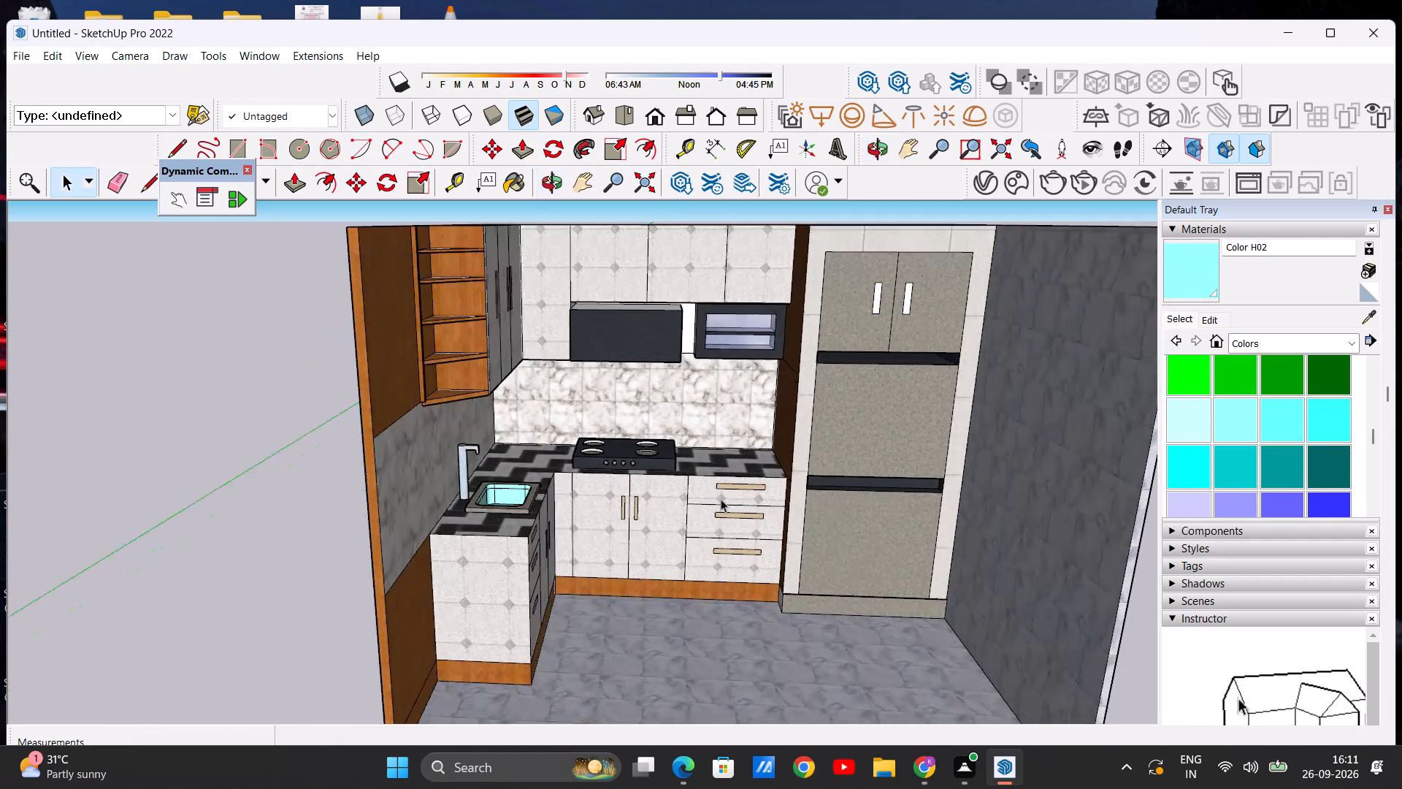
# Review the whole kitchen from far and near, checking the base cabinets, tall unit and hob wall for unpainted faces.
pyautogui.scroll(-13, 705, 517)
pyautogui.scroll(10, 716, 509)
pyautogui.scroll(-2, 697, 484)
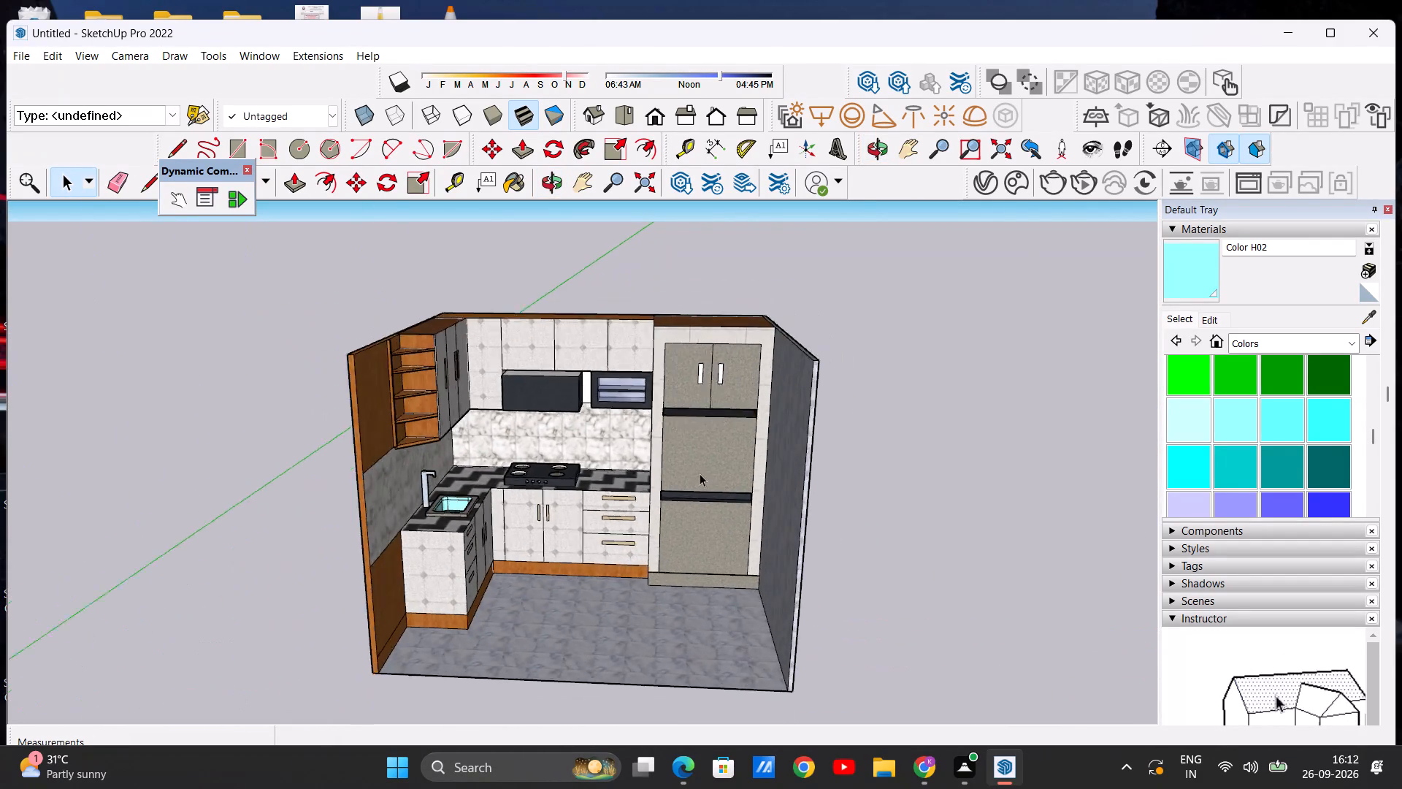
pyautogui.scroll(-6, 700, 473)
pyautogui.scroll(8, 773, 498)
pyautogui.scroll(5, 546, 494)
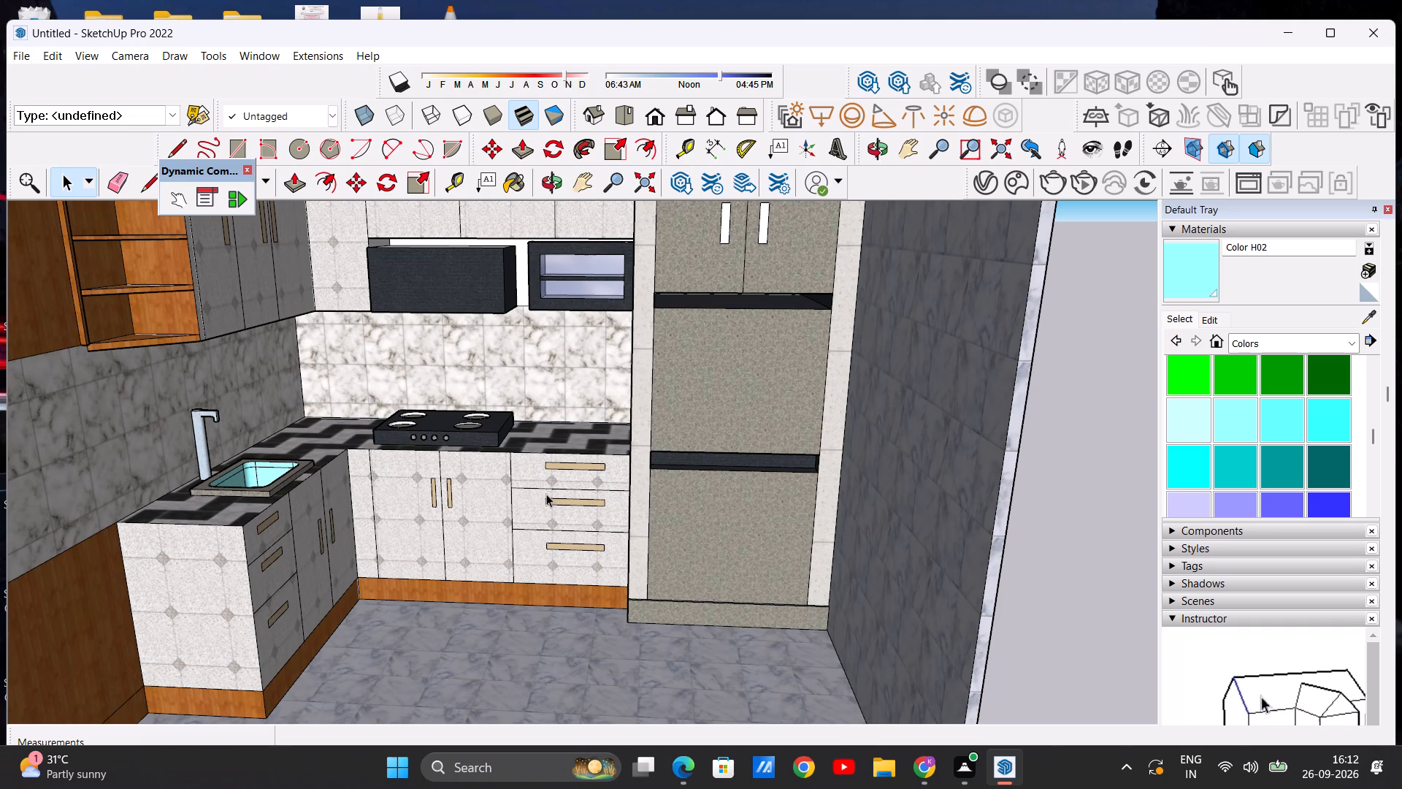
pyautogui.scroll(-10, 634, 422)
pyautogui.scroll(6, 395, 469)
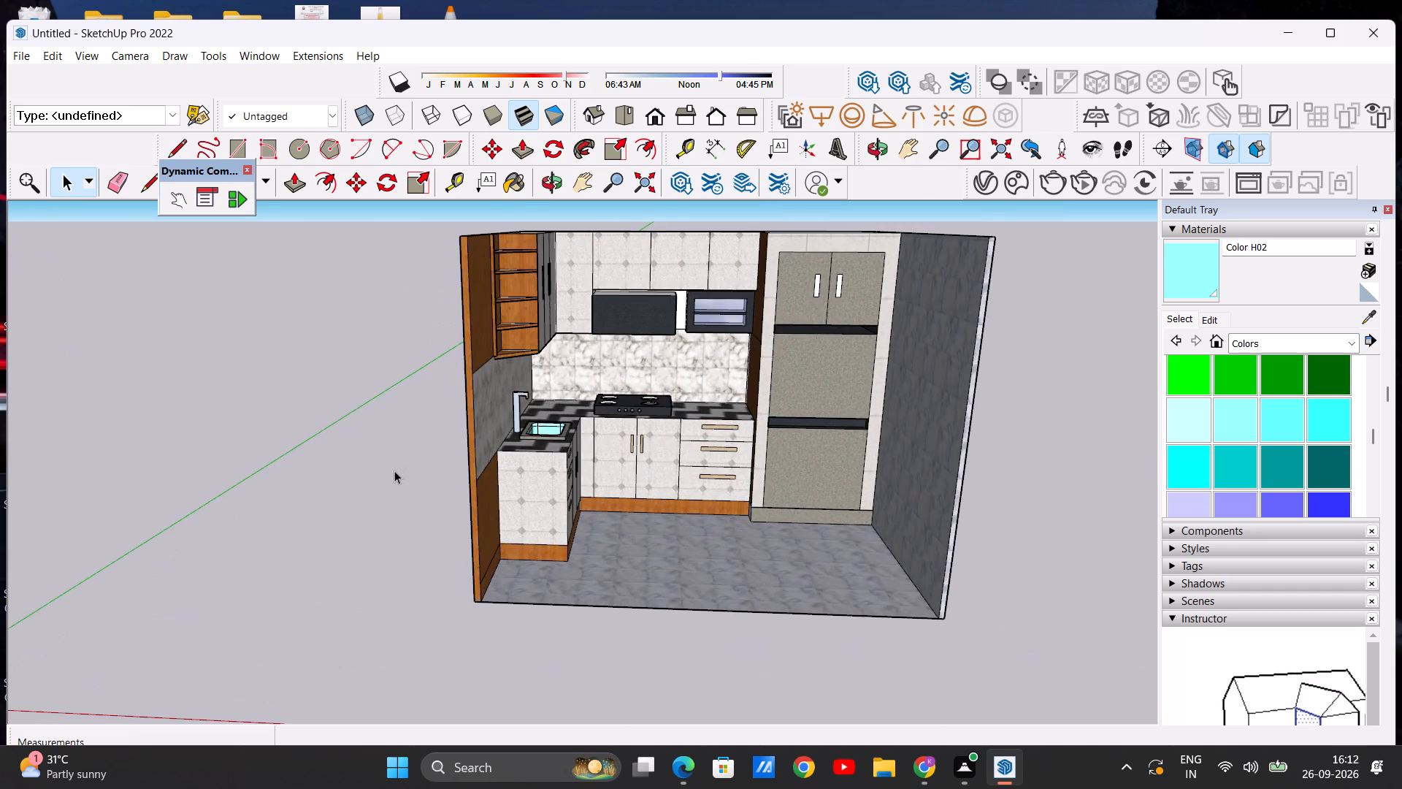
pyautogui.scroll(-8, 443, 473)
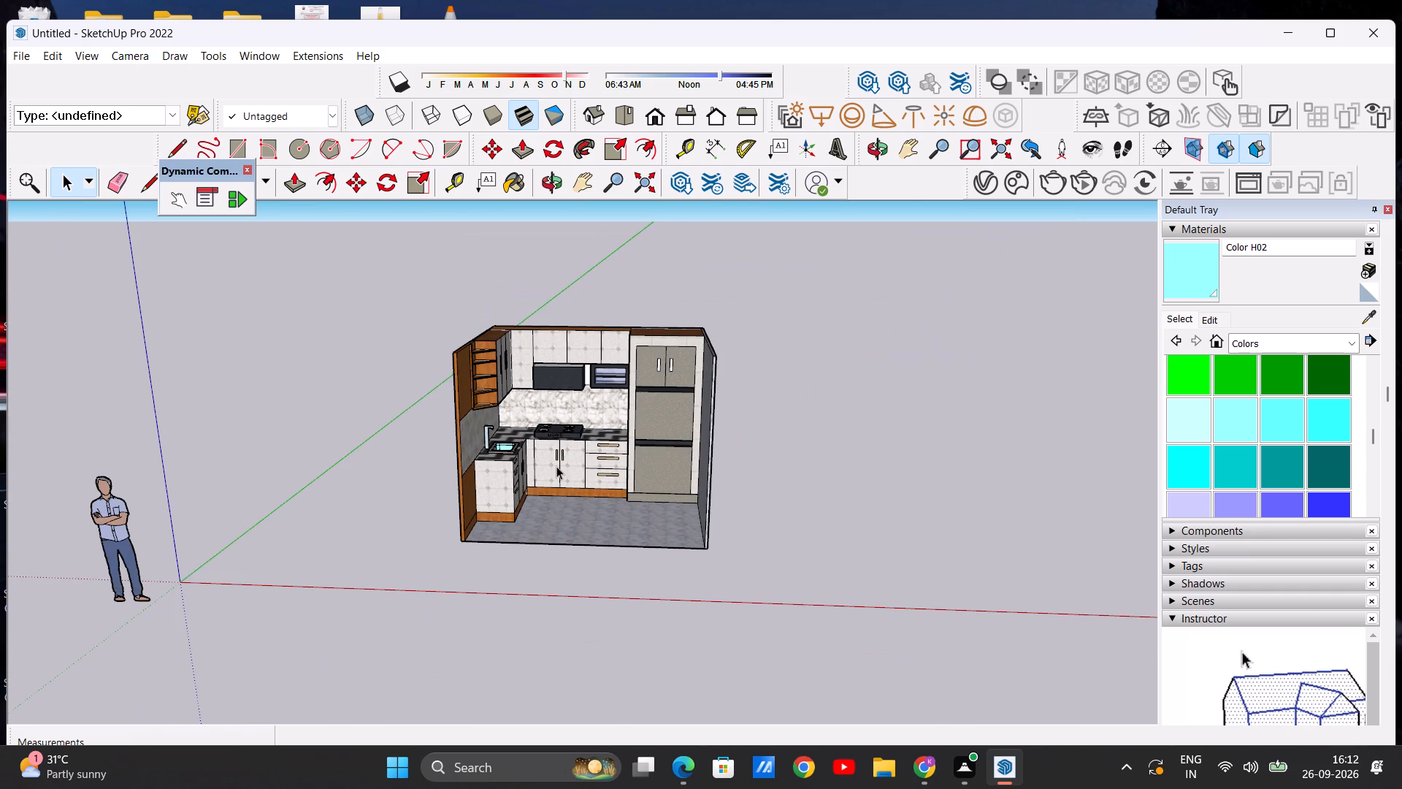
pyautogui.scroll(13, 556, 466)
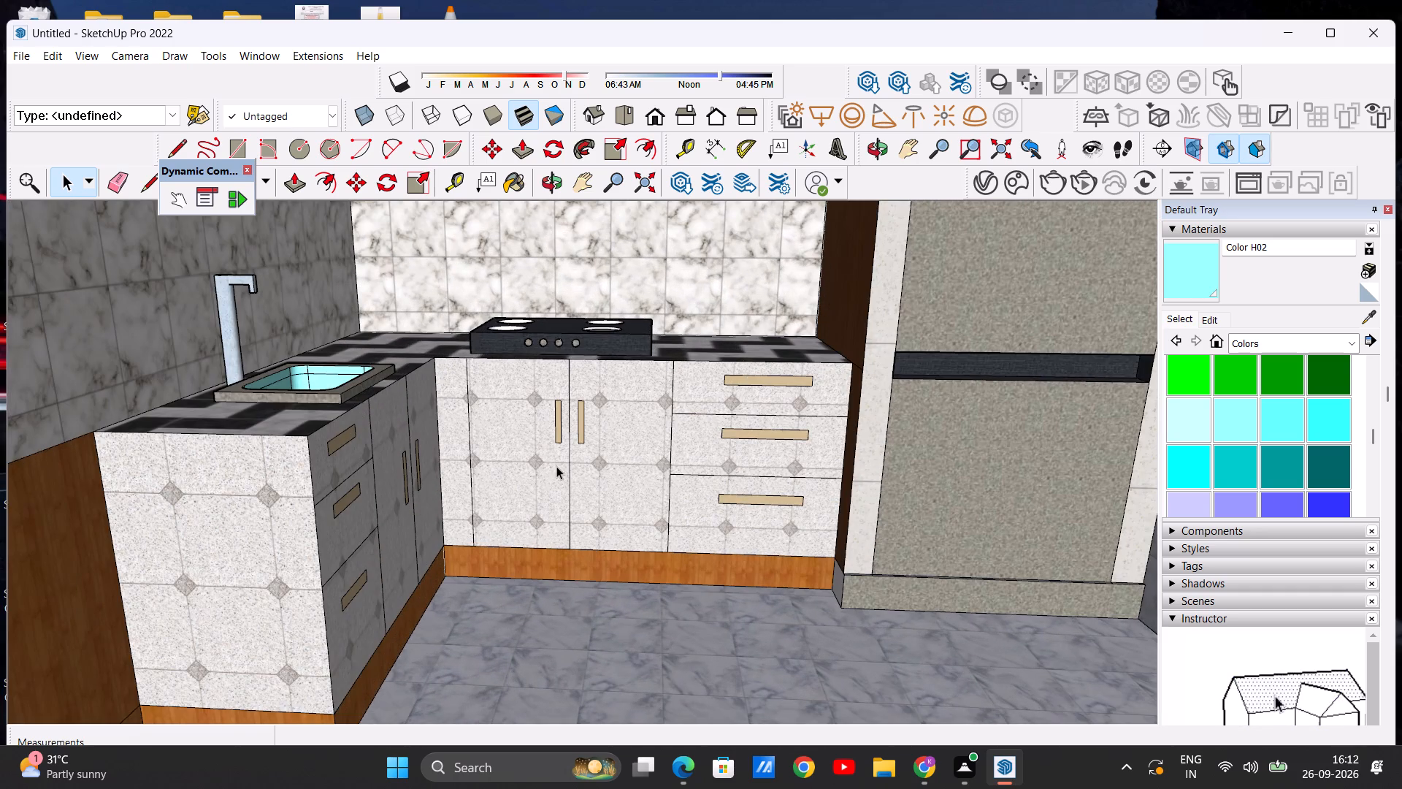
pyautogui.scroll(-5, 582, 470)
pyautogui.moveTo(547, 541); pyautogui.dragTo(551, 544, button='middle')
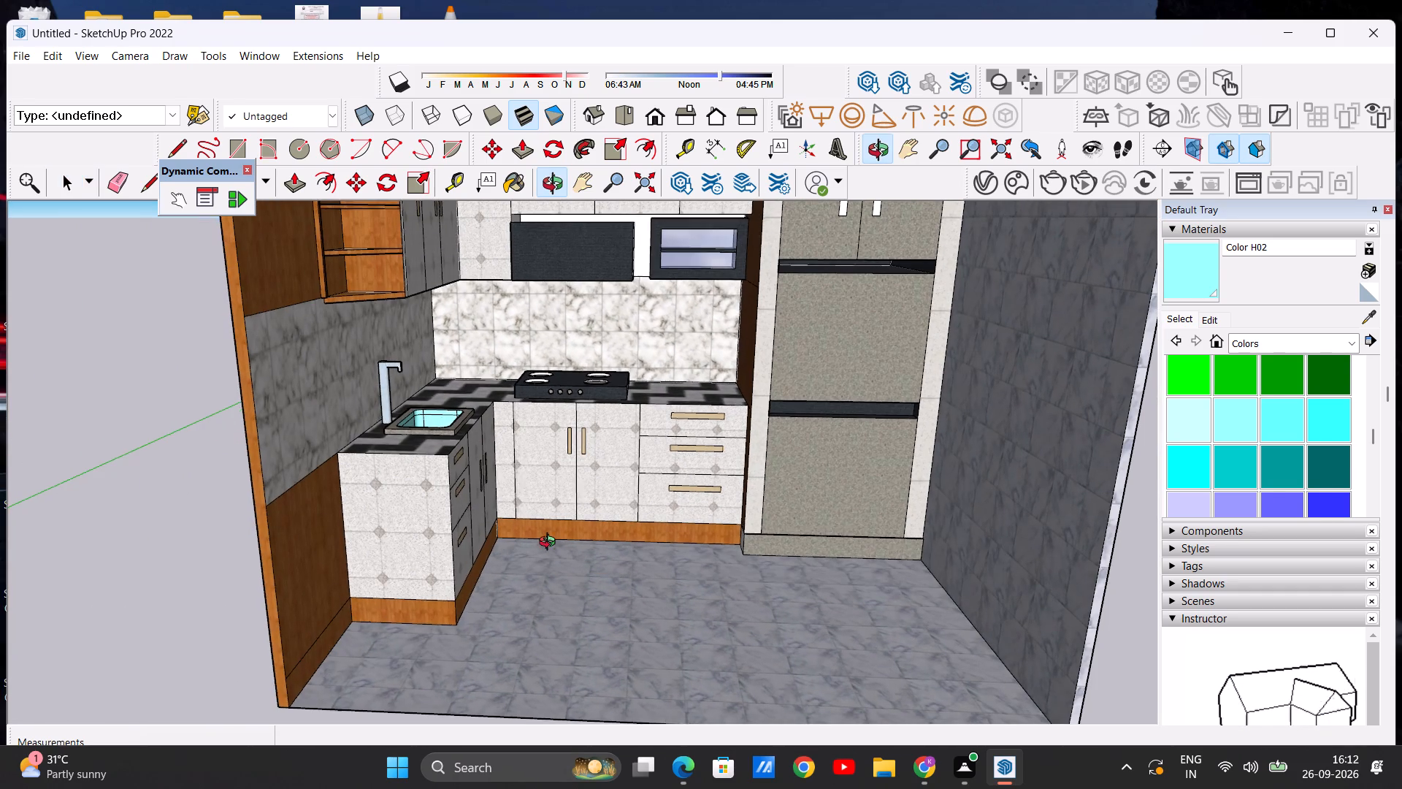
pyautogui.moveTo(551, 544); pyautogui.dragTo(516, 496, button='middle')
pyautogui.scroll(-5, 509, 490)
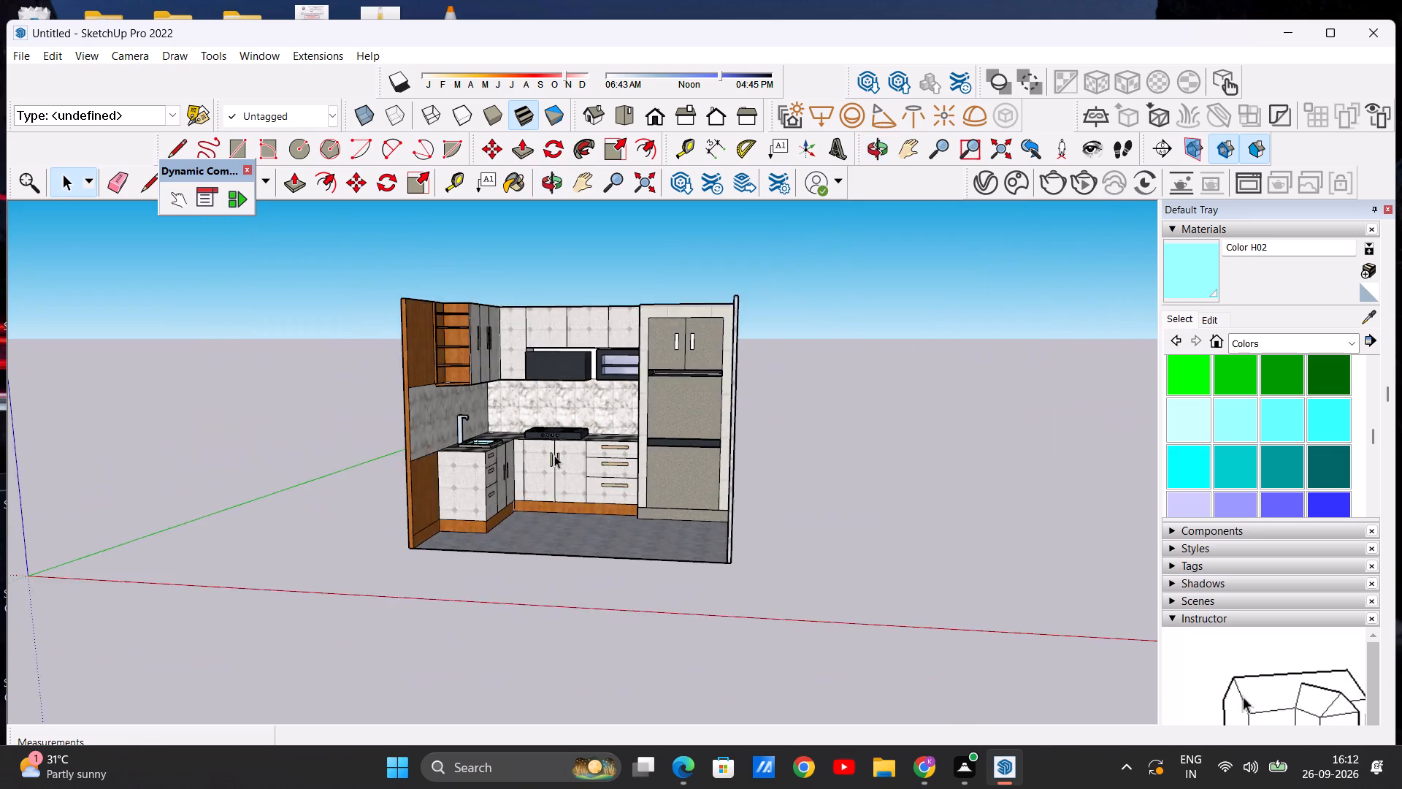
pyautogui.scroll(-5, 554, 455)
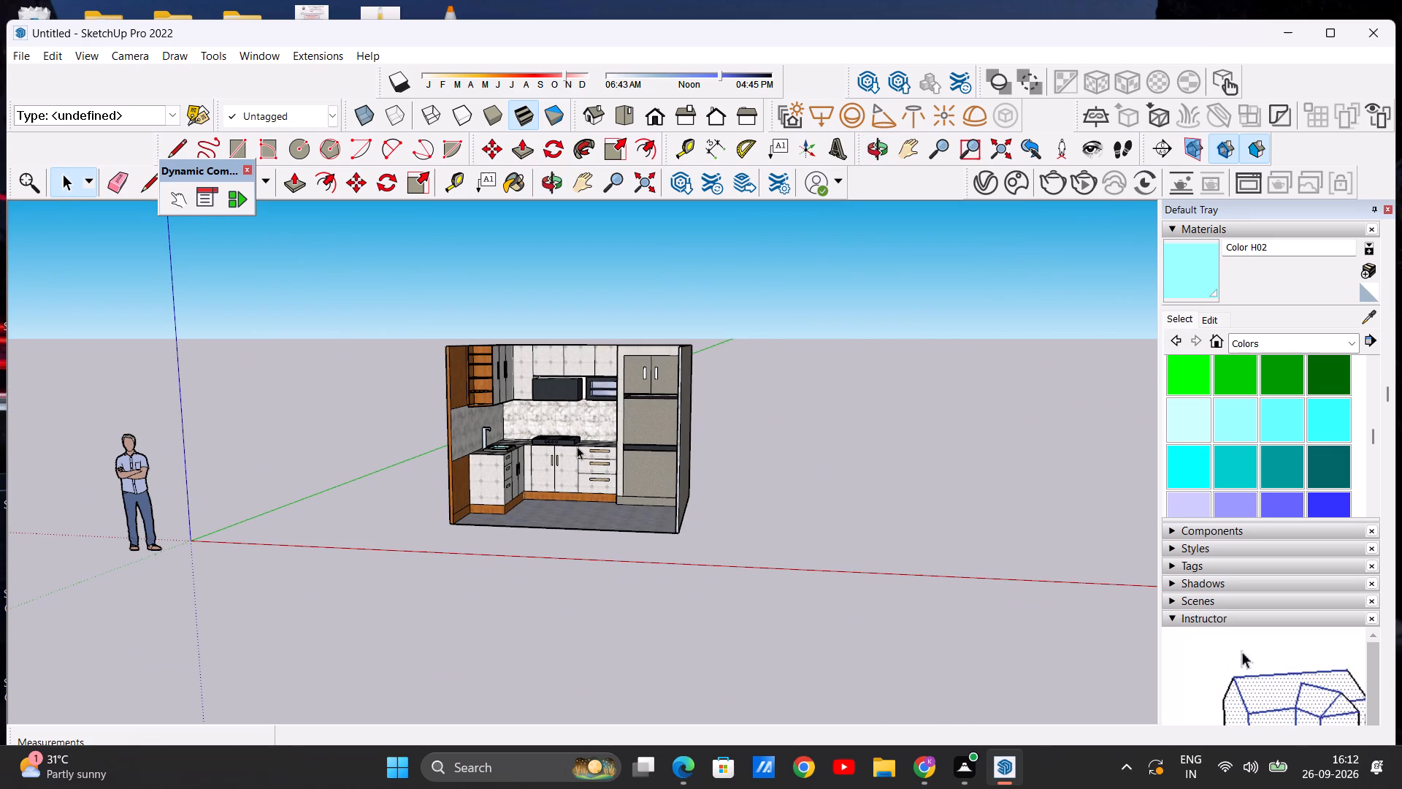
pyautogui.scroll(-6, 575, 459)
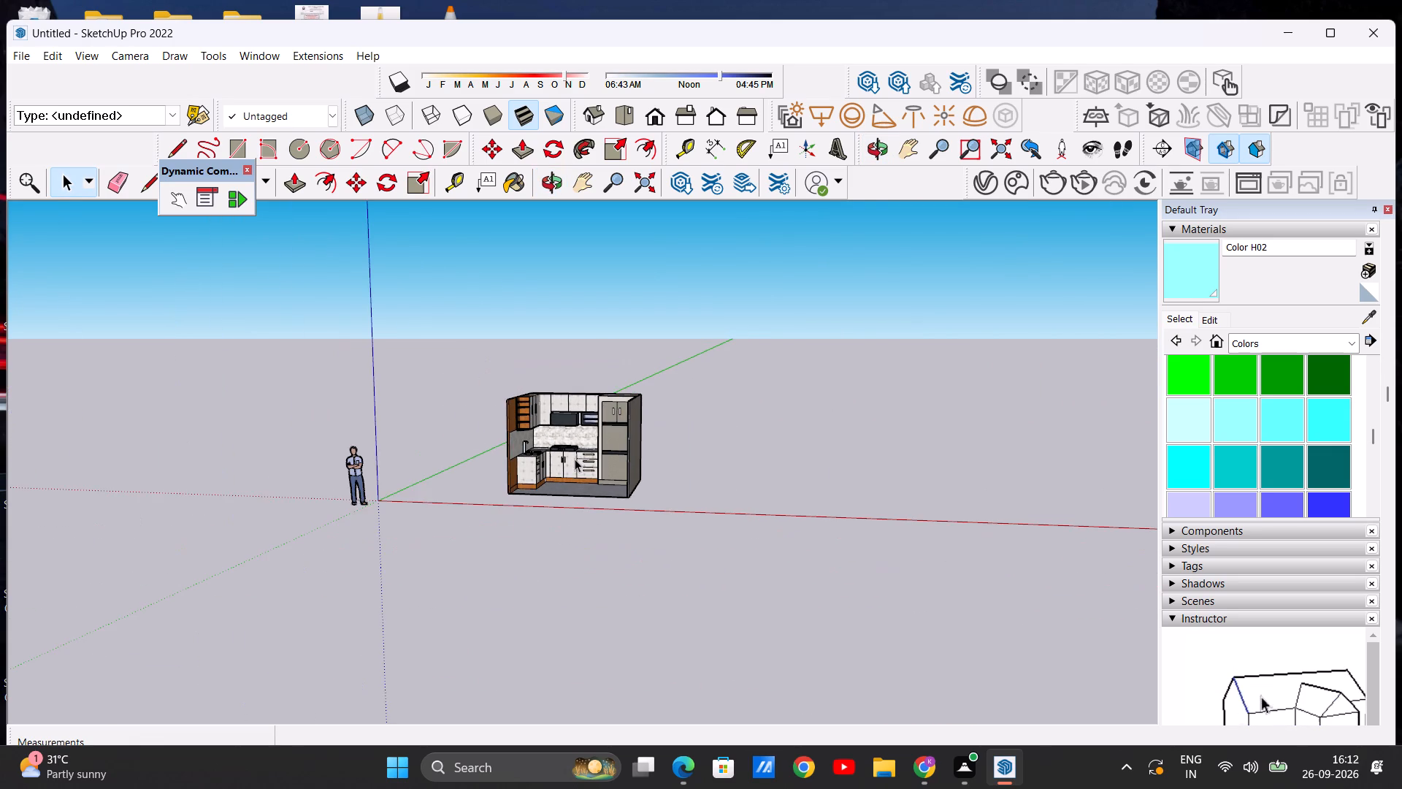
pyautogui.scroll(-3, 575, 465)
pyautogui.scroll(6, 573, 465)
pyautogui.scroll(5, 652, 430)
pyautogui.scroll(8, 580, 424)
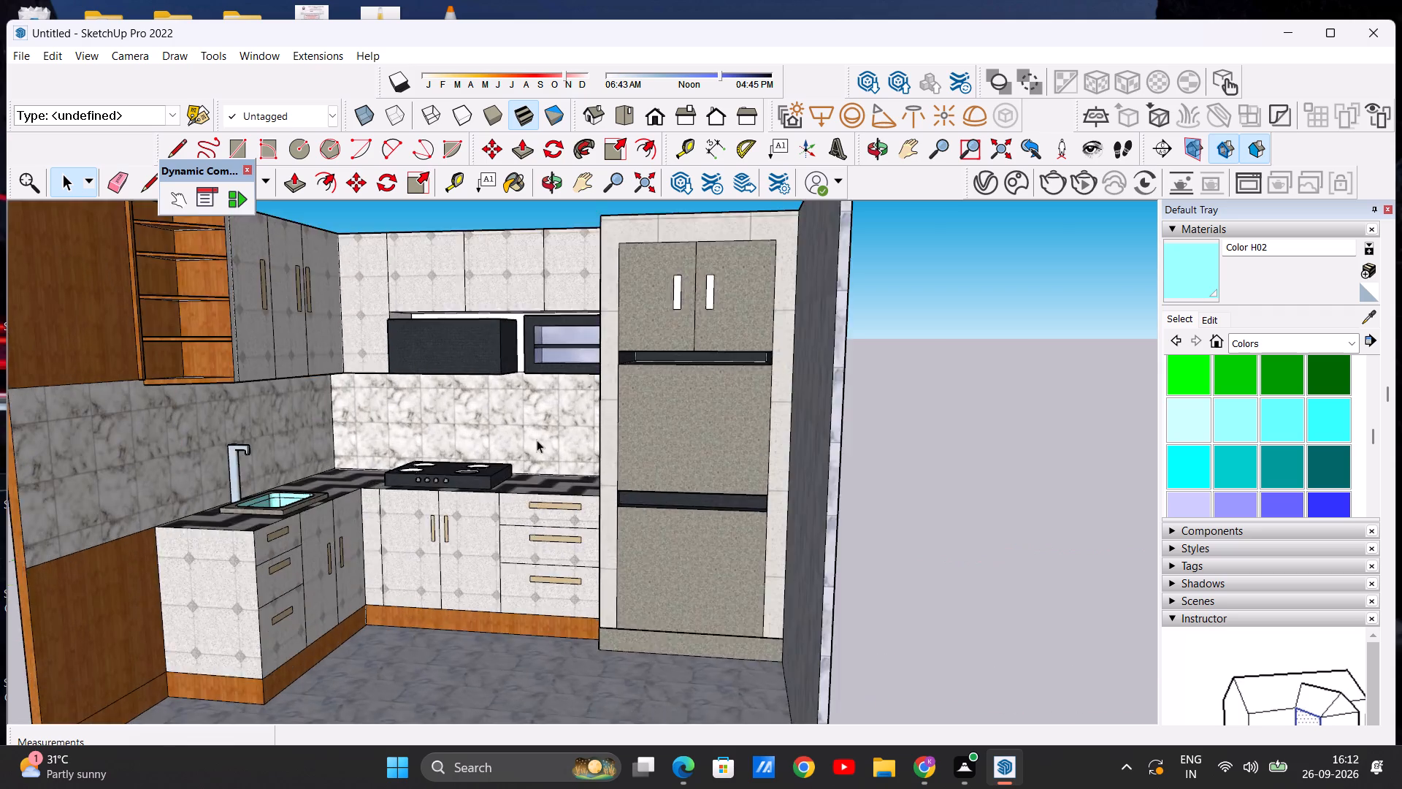
pyautogui.scroll(4, 537, 440)
pyautogui.scroll(13, 591, 400)
pyautogui.scroll(-17, 679, 397)
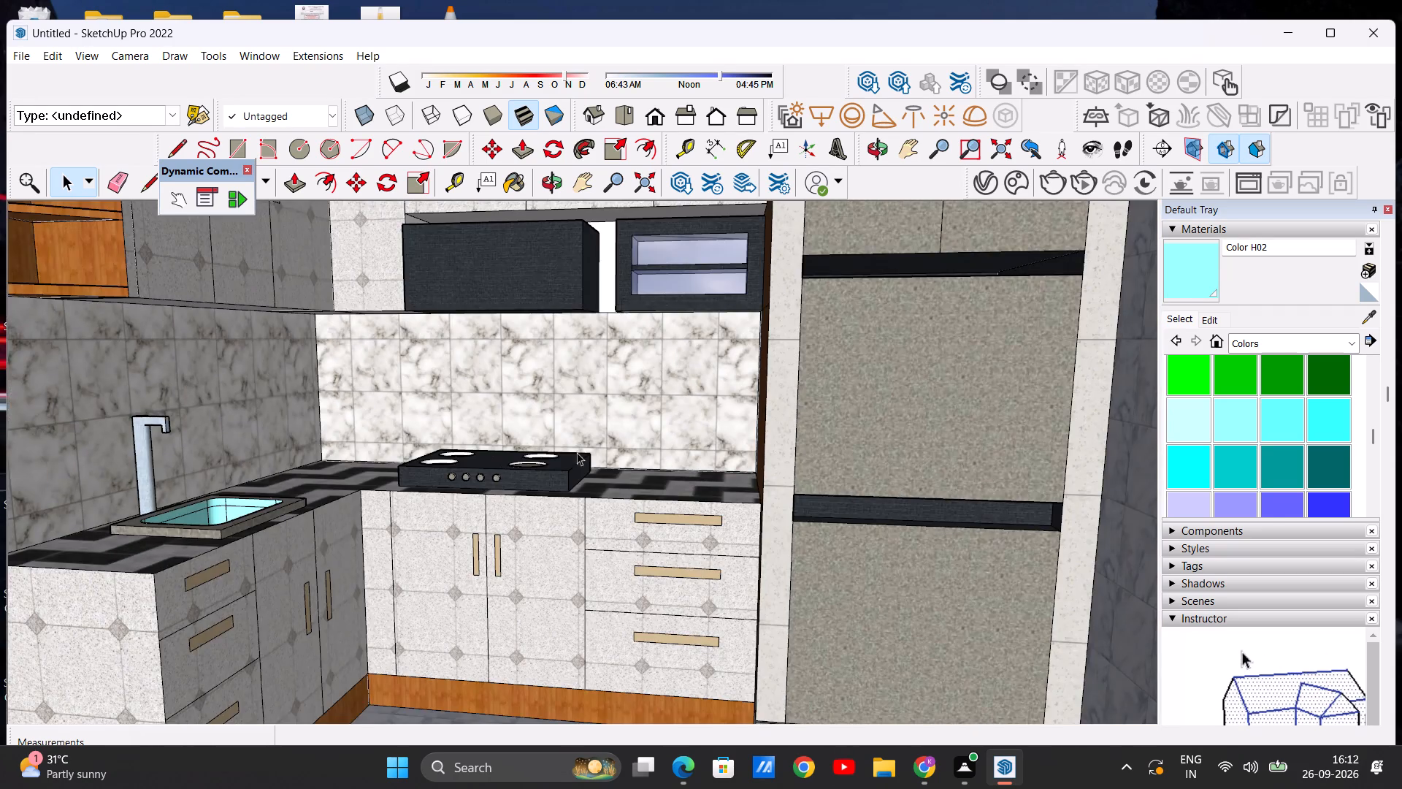
# Paint the white top face of the hood above the hob with Formica Laminate Dark from Synthetic Surfaces.
pyautogui.moveTo(580, 457); pyautogui.dragTo(589, 710, button='middle')
pyautogui.scroll(4, 475, 436)
pyautogui.moveTo(554, 427); pyautogui.dragTo(570, 479, button='middle')
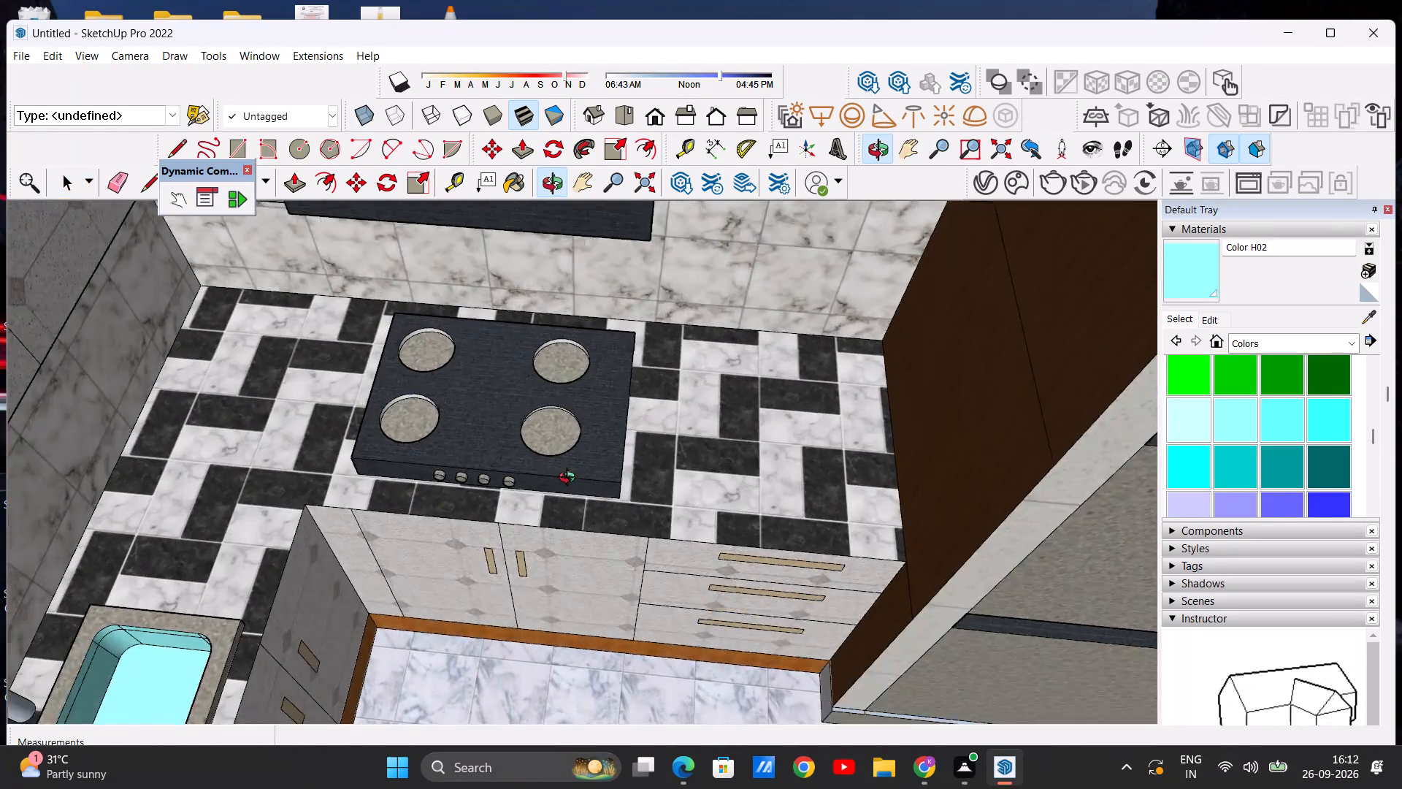
pyautogui.moveTo(570, 479); pyautogui.dragTo(577, 521, button='middle')
pyautogui.scroll(-8, 575, 503)
pyautogui.scroll(6, 540, 373)
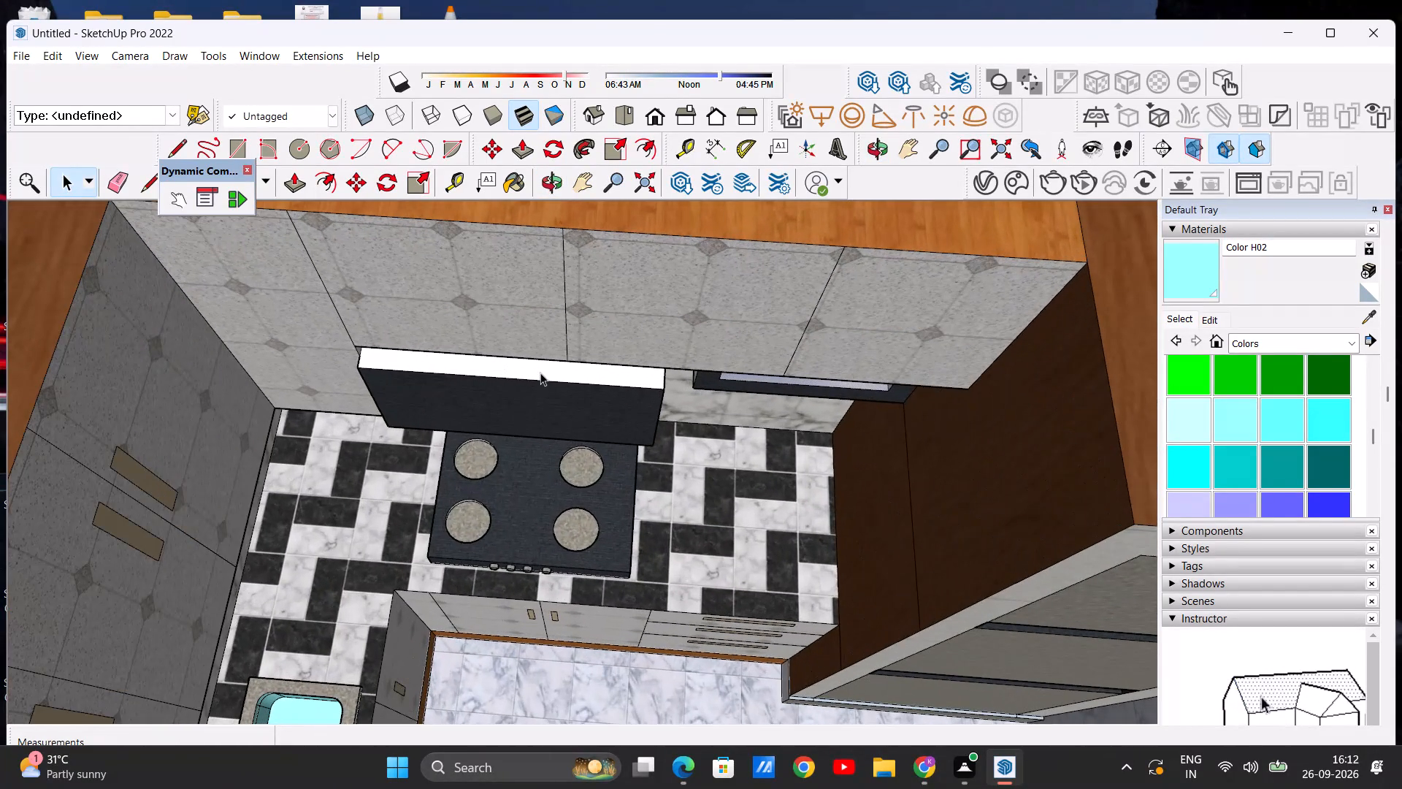
pyautogui.moveTo(561, 532); pyautogui.dragTo(583, 455, button='middle')
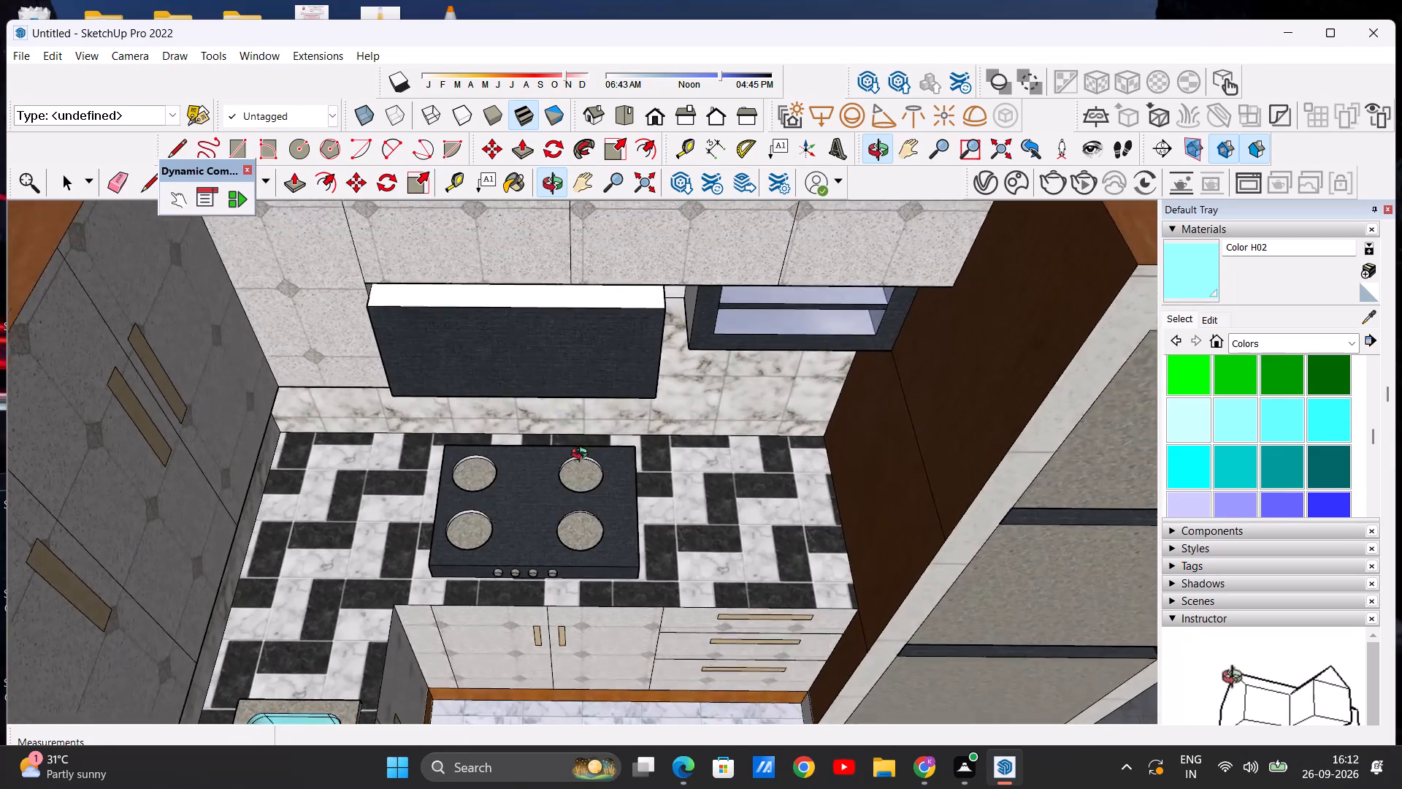
pyautogui.moveTo(583, 455); pyautogui.dragTo(583, 484, button='middle')
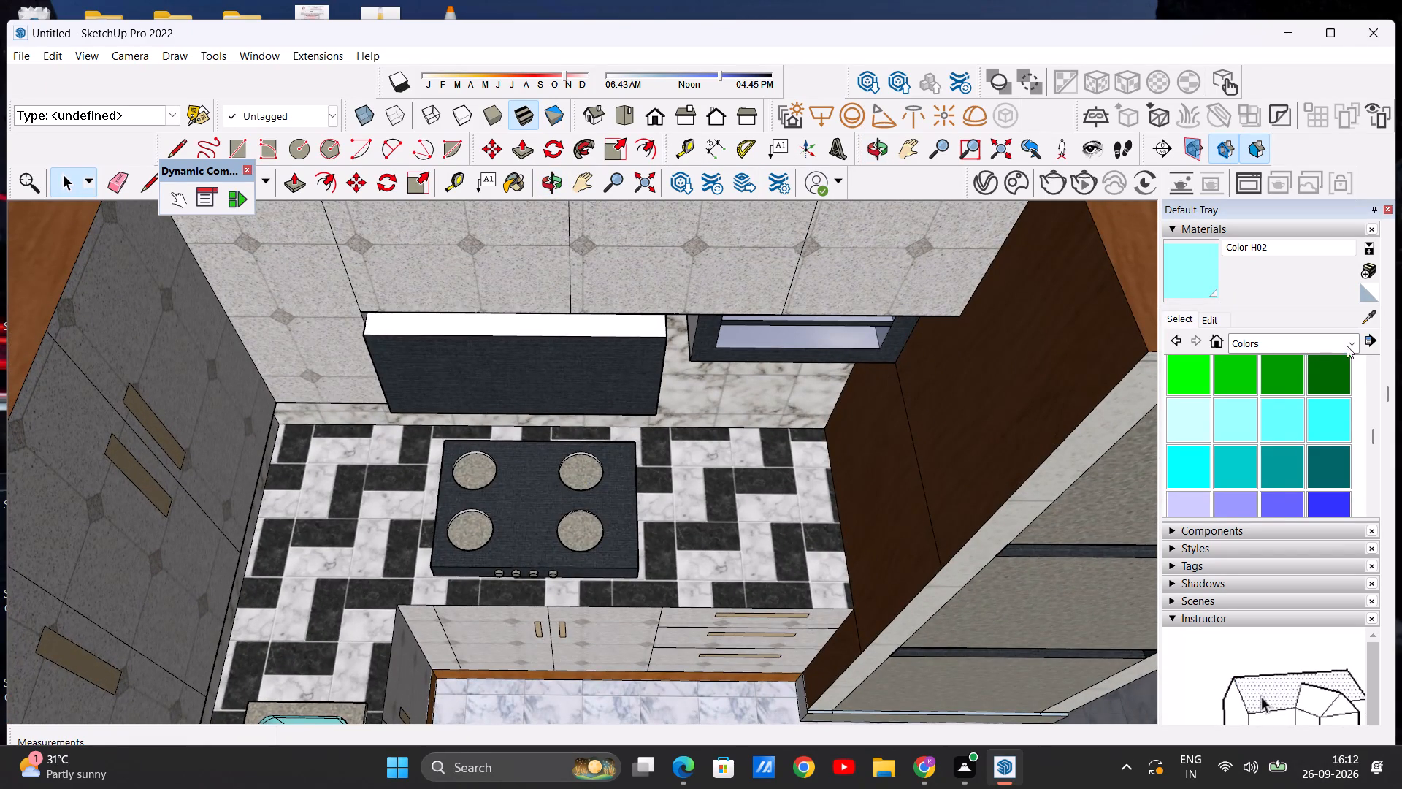
pyautogui.click(1353, 340)
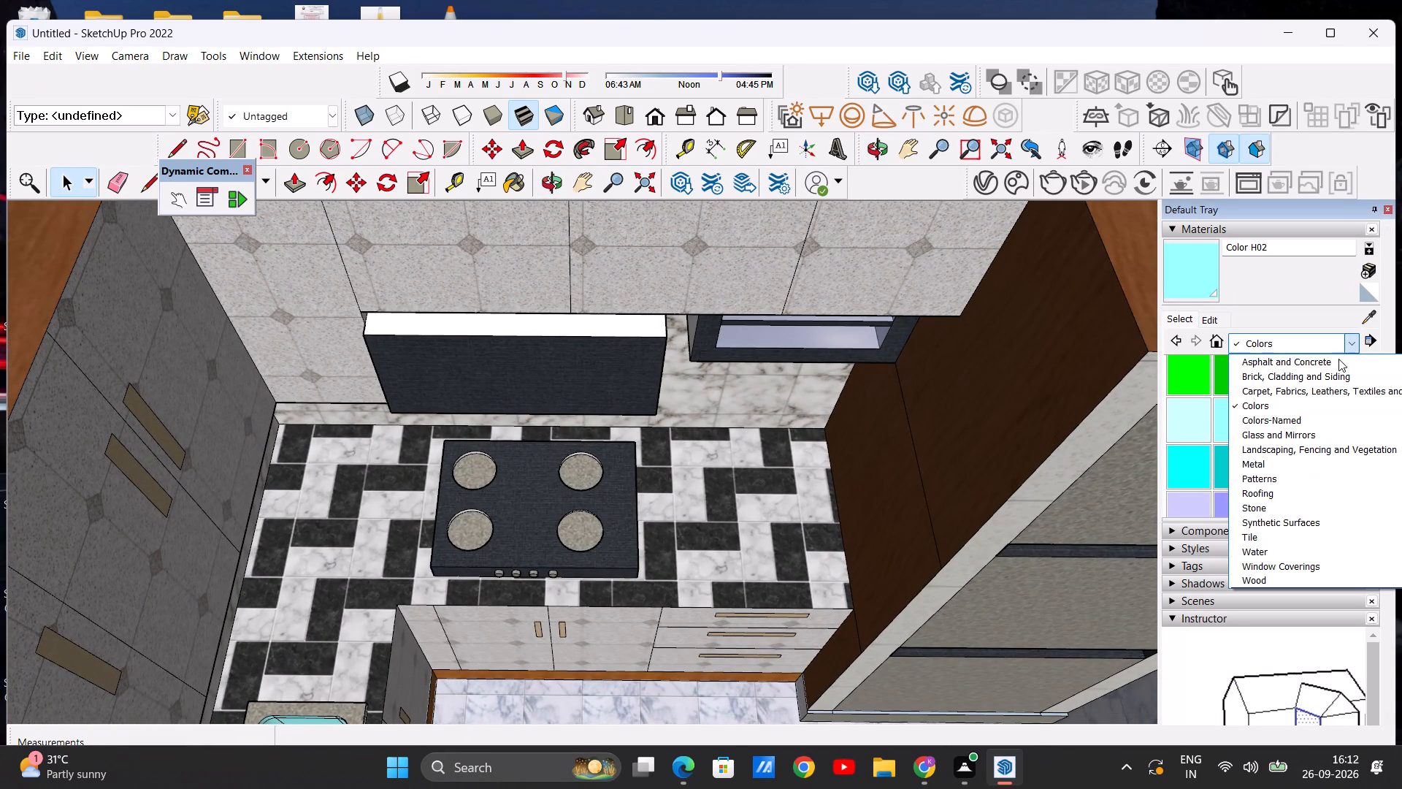
pyautogui.click(1357, 525)
pyautogui.click(1330, 390)
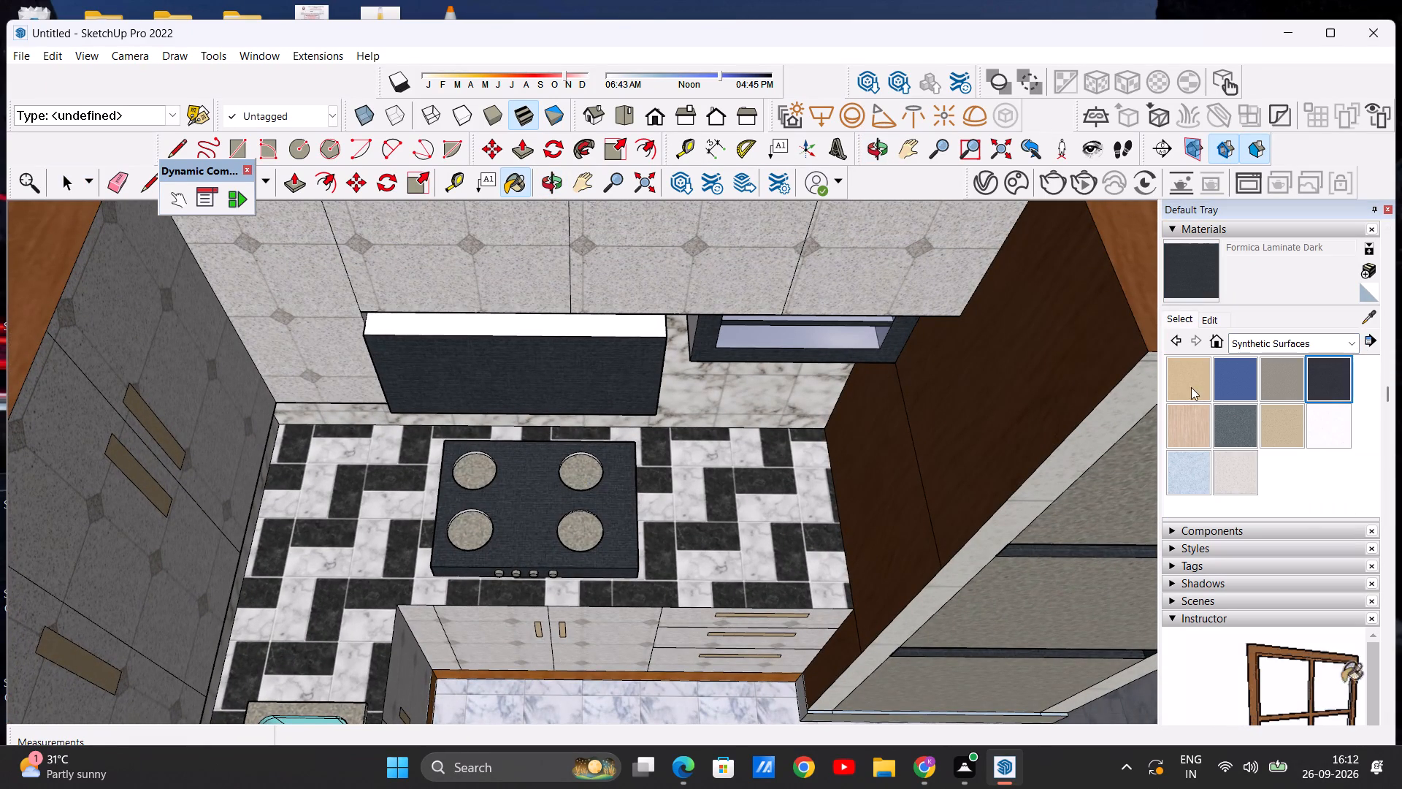
pyautogui.scroll(5, 637, 343)
pyautogui.click(586, 321)
# Examine the base cabinet fronts and drawers up close and the whole kitchen from the front for remaining unpainted faces.
pyautogui.scroll(-7, 699, 350)
pyautogui.moveTo(695, 518); pyautogui.dragTo(687, 270, button='middle')
pyautogui.moveTo(692, 465); pyautogui.dragTo(621, 282, button='middle')
pyautogui.moveTo(689, 441); pyautogui.dragTo(608, 328, button='middle')
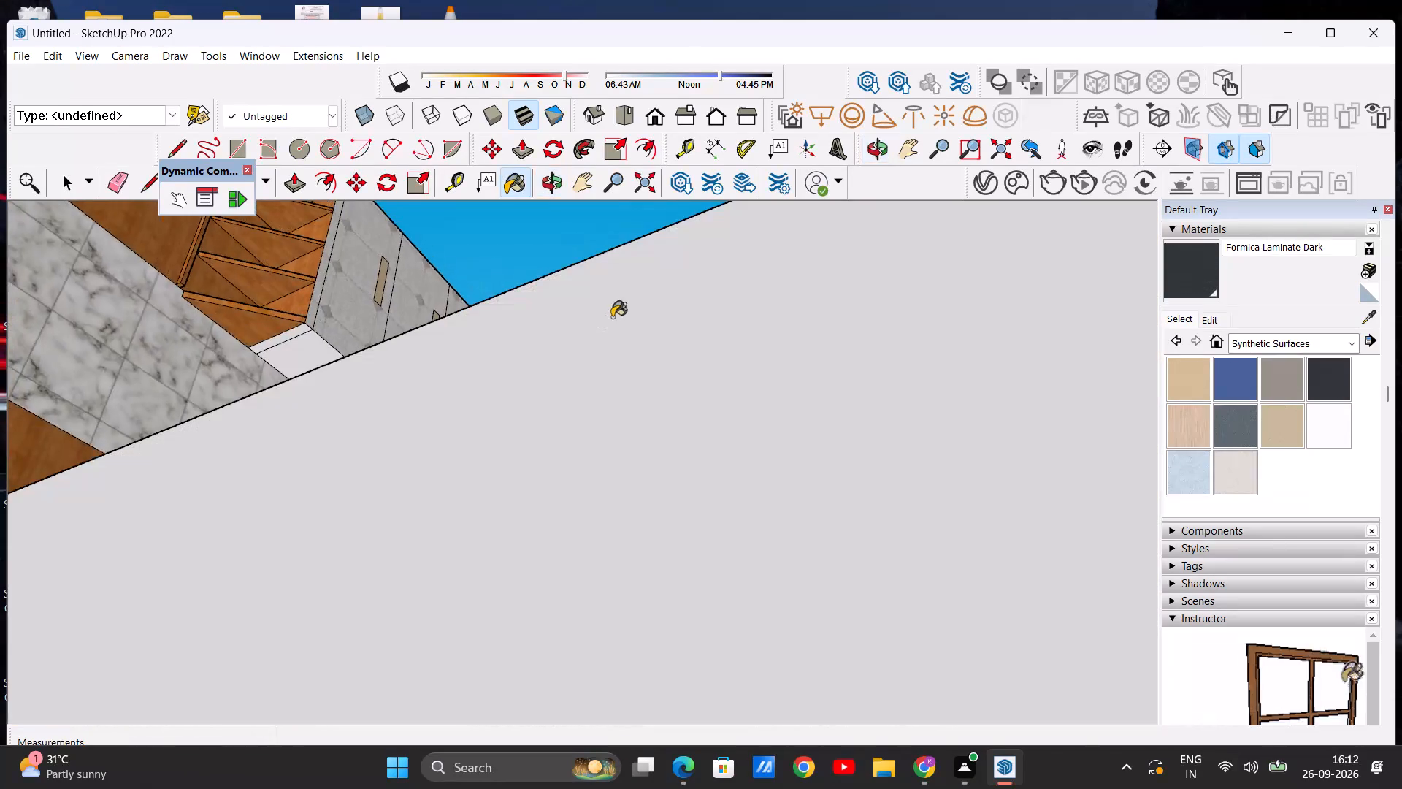
pyautogui.moveTo(627, 357); pyautogui.dragTo(778, 541, button='middle')
pyautogui.press('space')
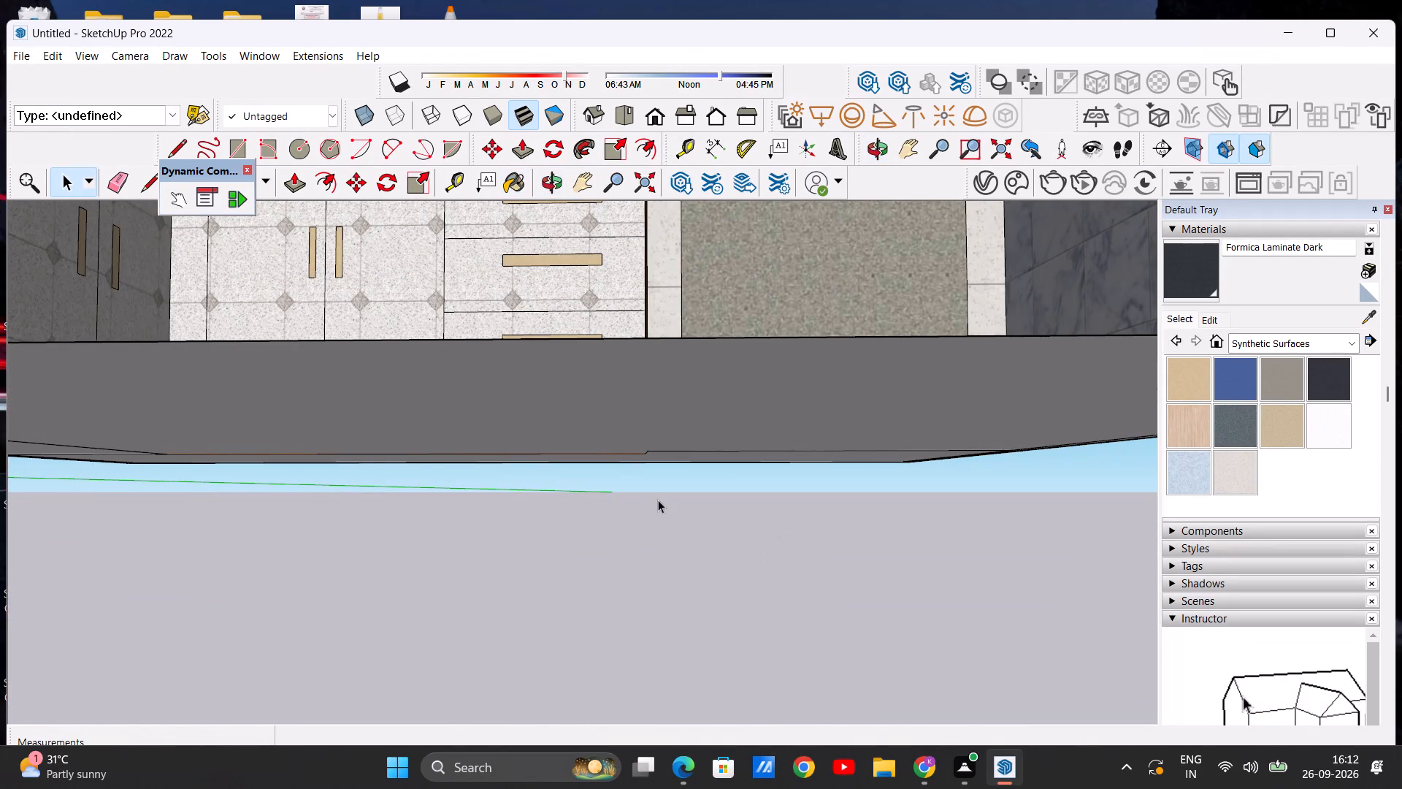
pyautogui.scroll(-17, 657, 499)
pyautogui.moveTo(635, 413); pyautogui.dragTo(613, 586, button='middle')
pyautogui.scroll(4, 620, 411)
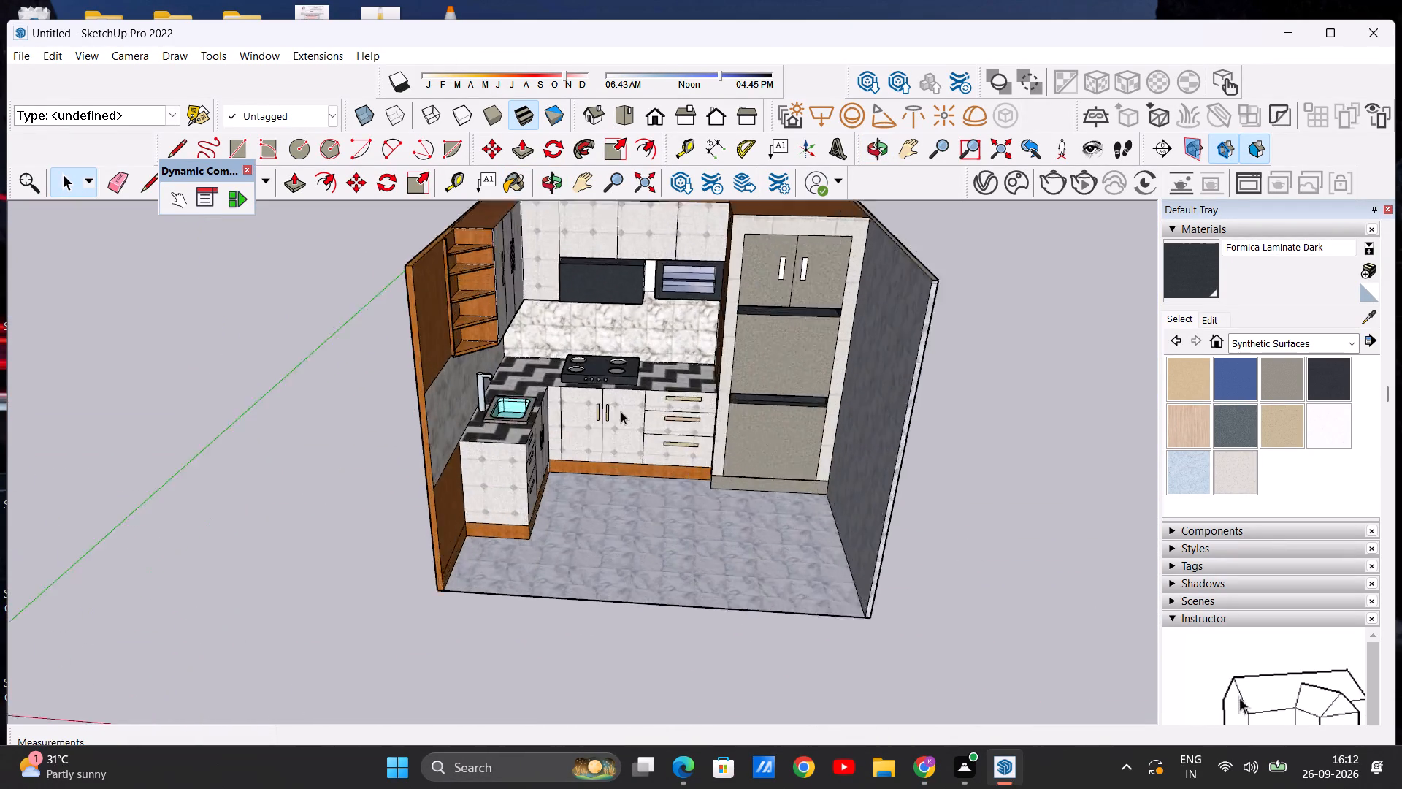
pyautogui.scroll(15, 621, 411)
pyautogui.moveTo(673, 484); pyautogui.dragTo(678, 382, button='middle')
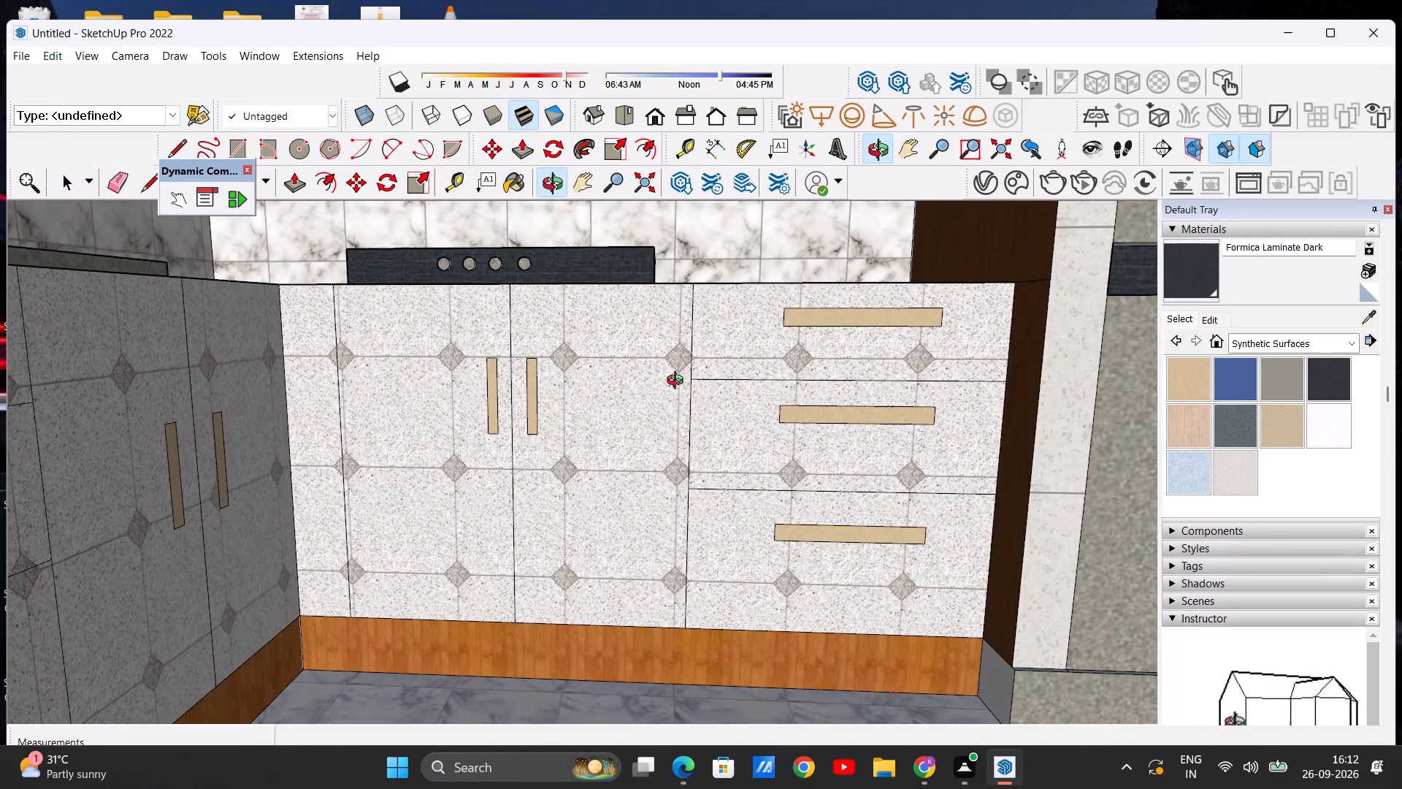
pyautogui.moveTo(678, 382); pyautogui.dragTo(678, 386, button='middle')
pyautogui.scroll(-9, 678, 387)
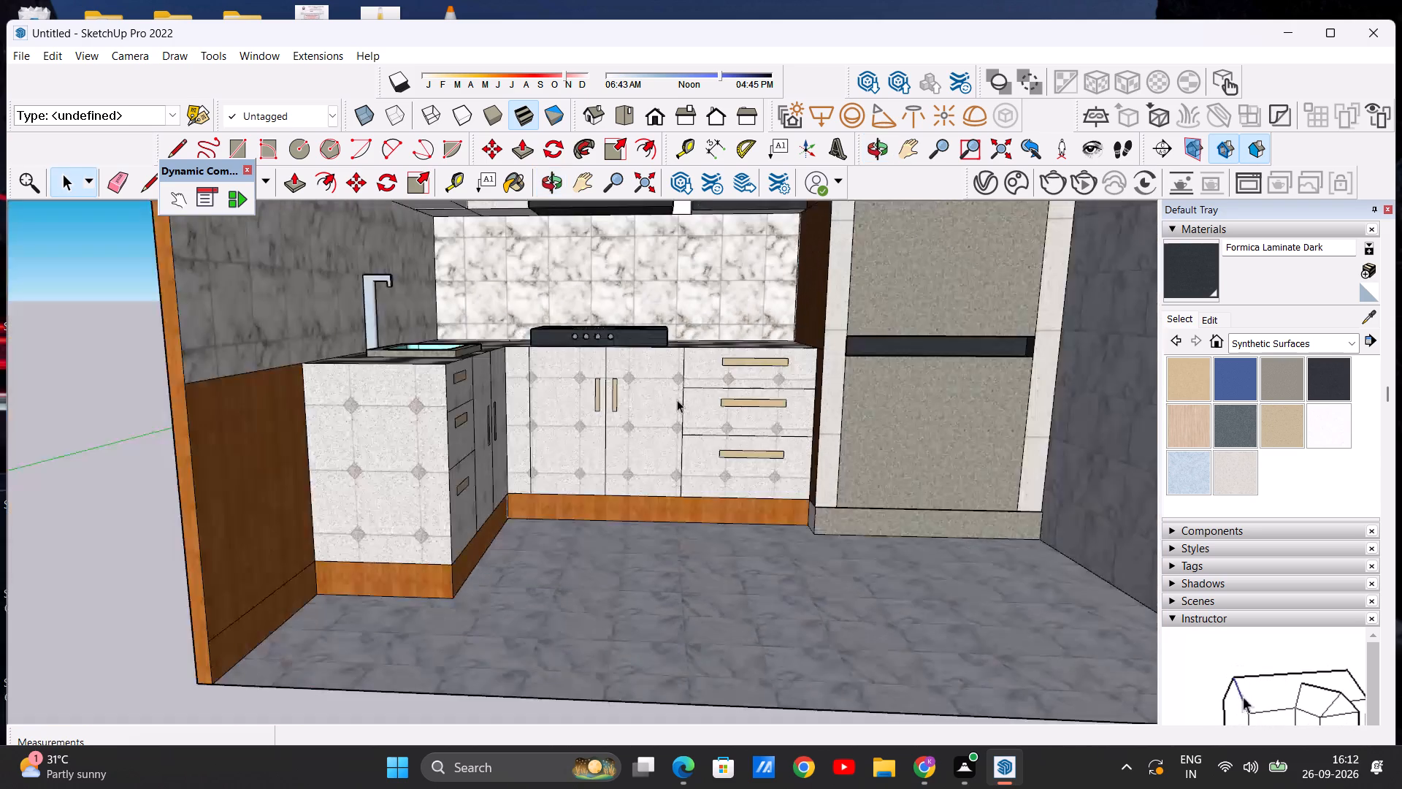
pyautogui.scroll(-4, 673, 417)
pyautogui.scroll(6, 692, 407)
pyautogui.scroll(-9, 689, 429)
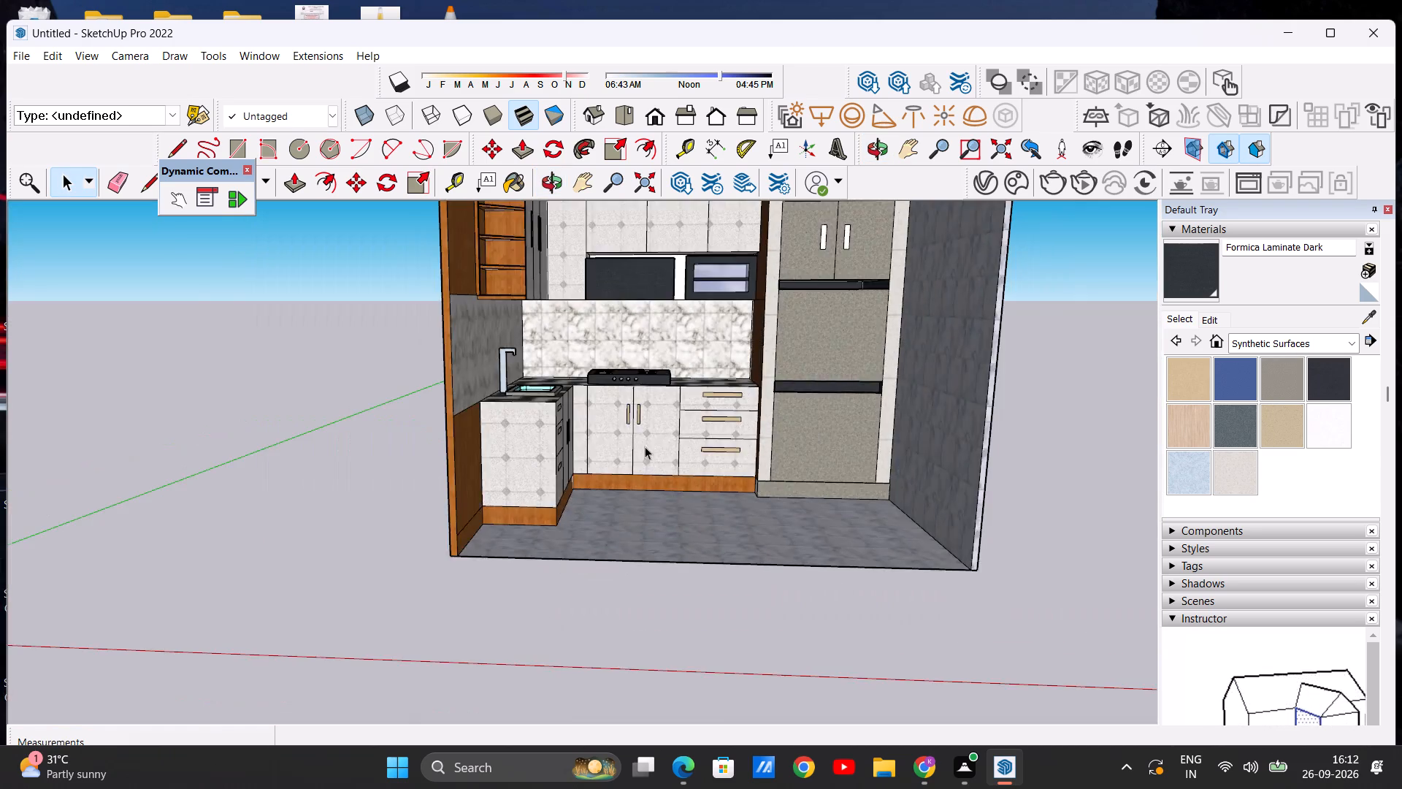
pyautogui.scroll(-6, 645, 446)
pyautogui.scroll(18, 689, 346)
# Paint the white side face of the dark-framed two-shelf unit beside the hood with Formica Laminate Dark.
pyautogui.moveTo(644, 451); pyautogui.dragTo(827, 457, button='middle')
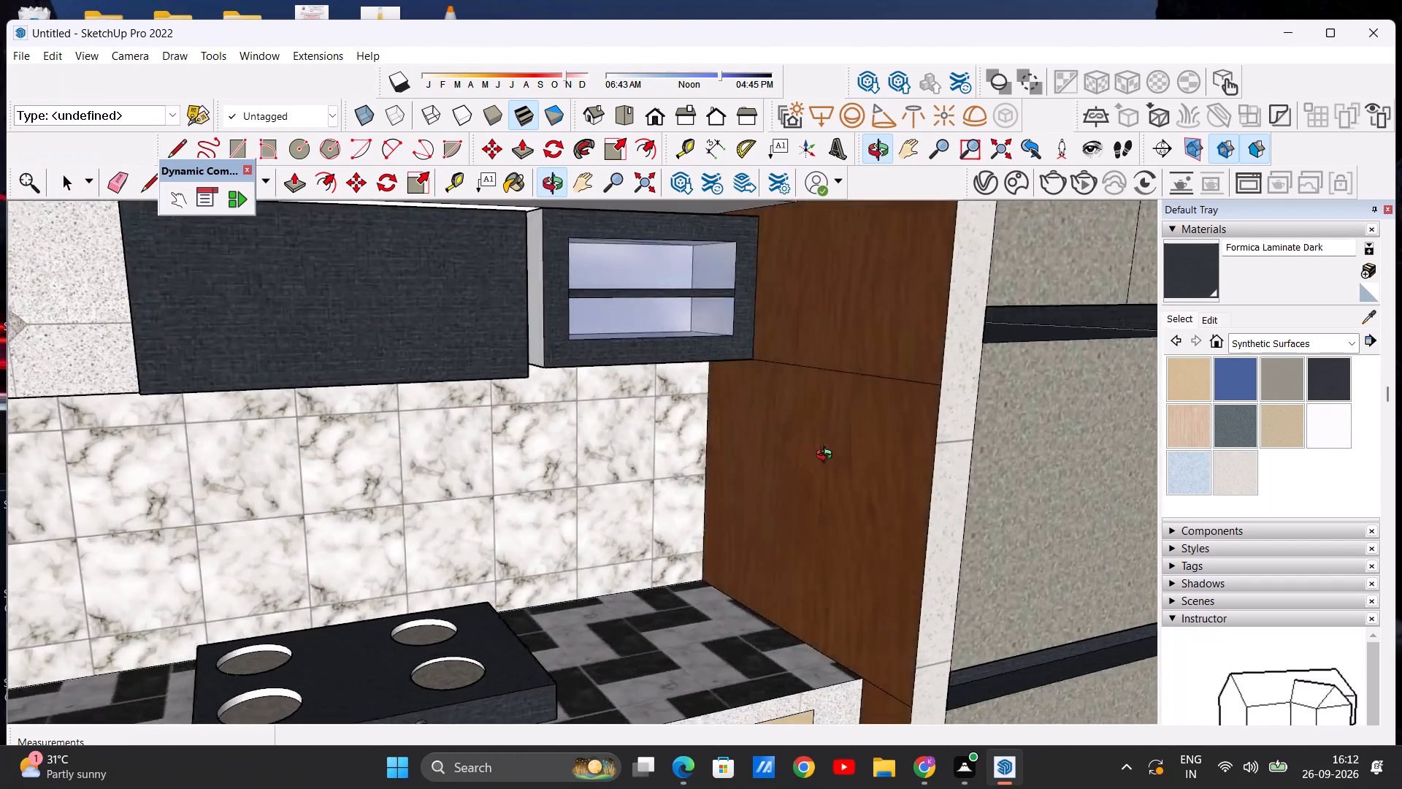
pyautogui.moveTo(827, 457); pyautogui.dragTo(651, 451, button='middle')
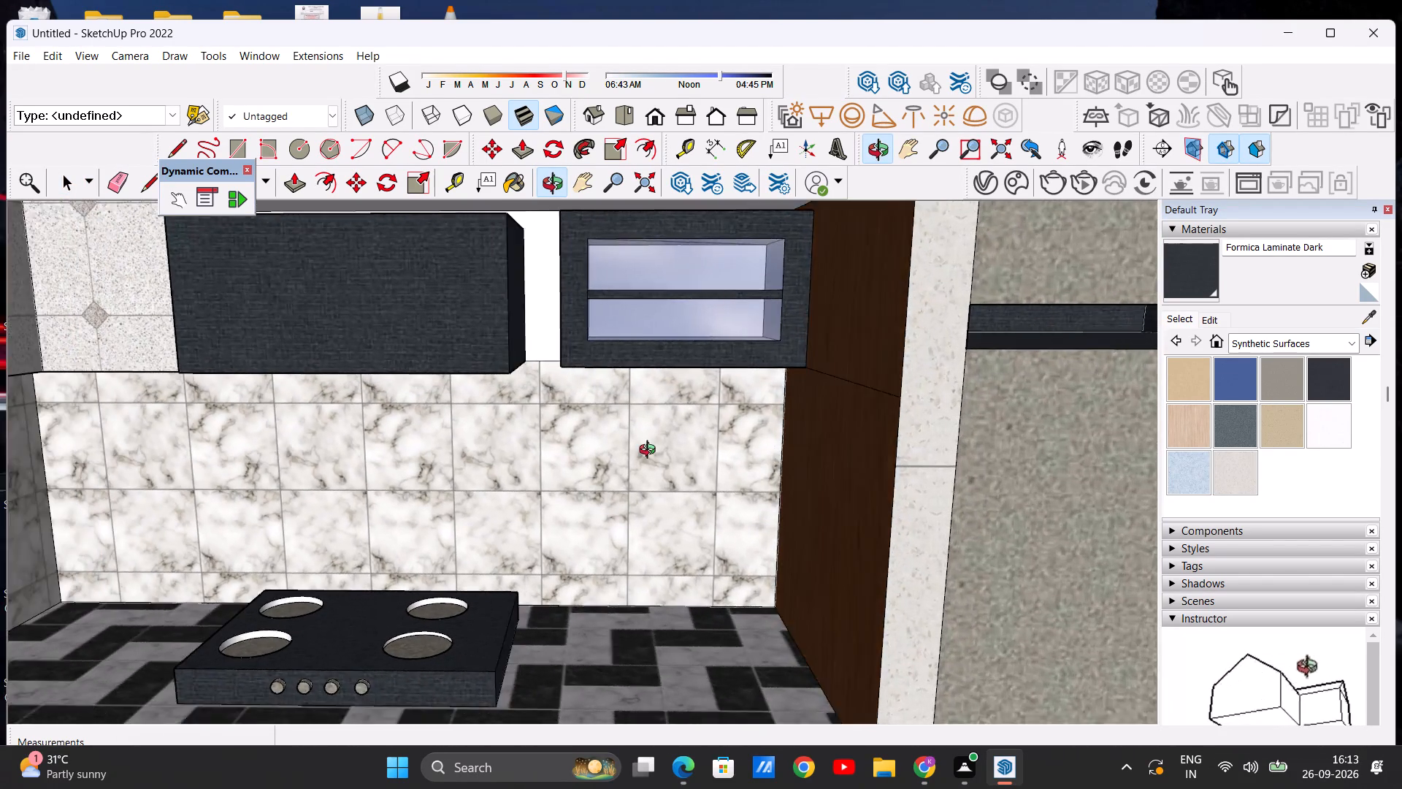
pyautogui.moveTo(651, 451); pyautogui.dragTo(791, 514, button='middle')
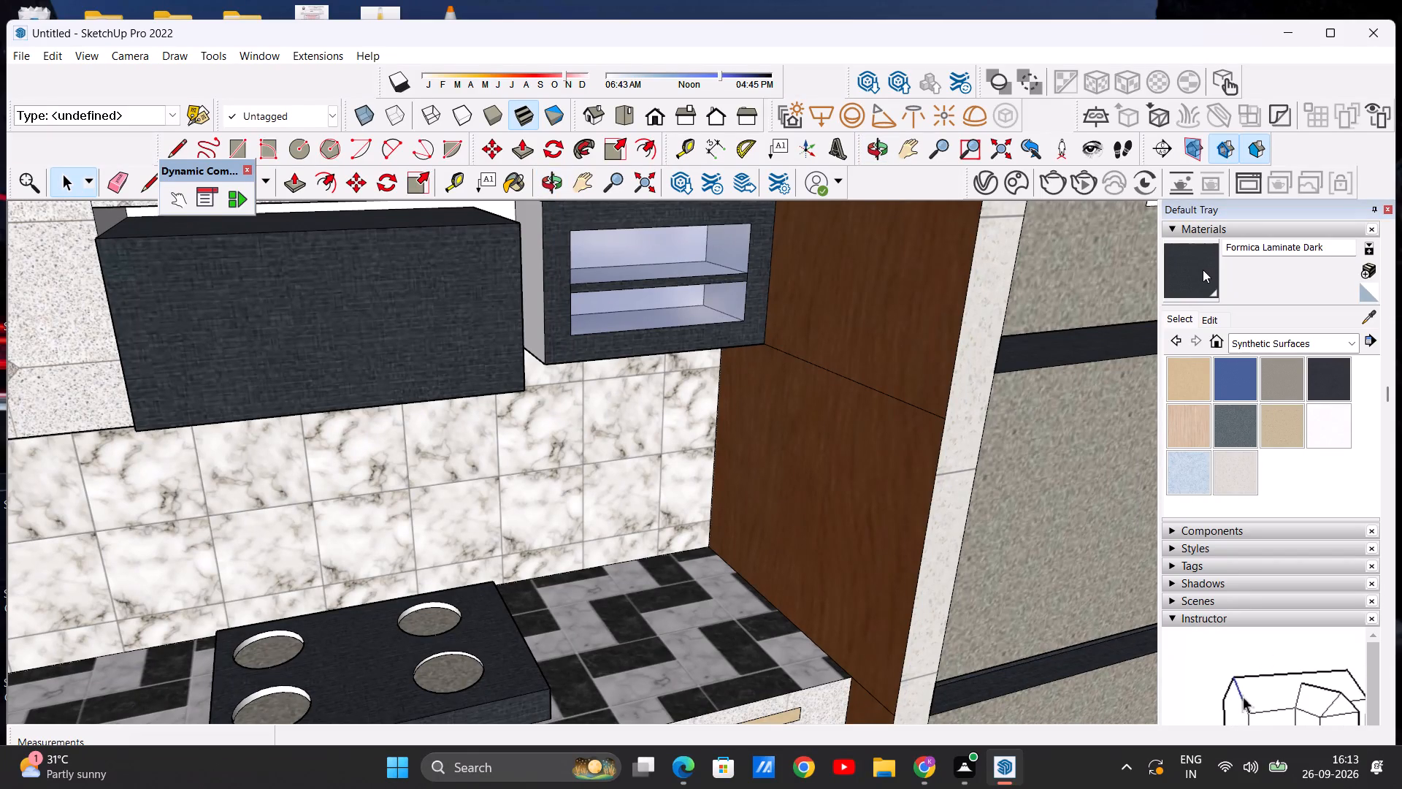
pyautogui.click(1203, 270)
pyautogui.scroll(5, 594, 257)
pyautogui.click(489, 272)
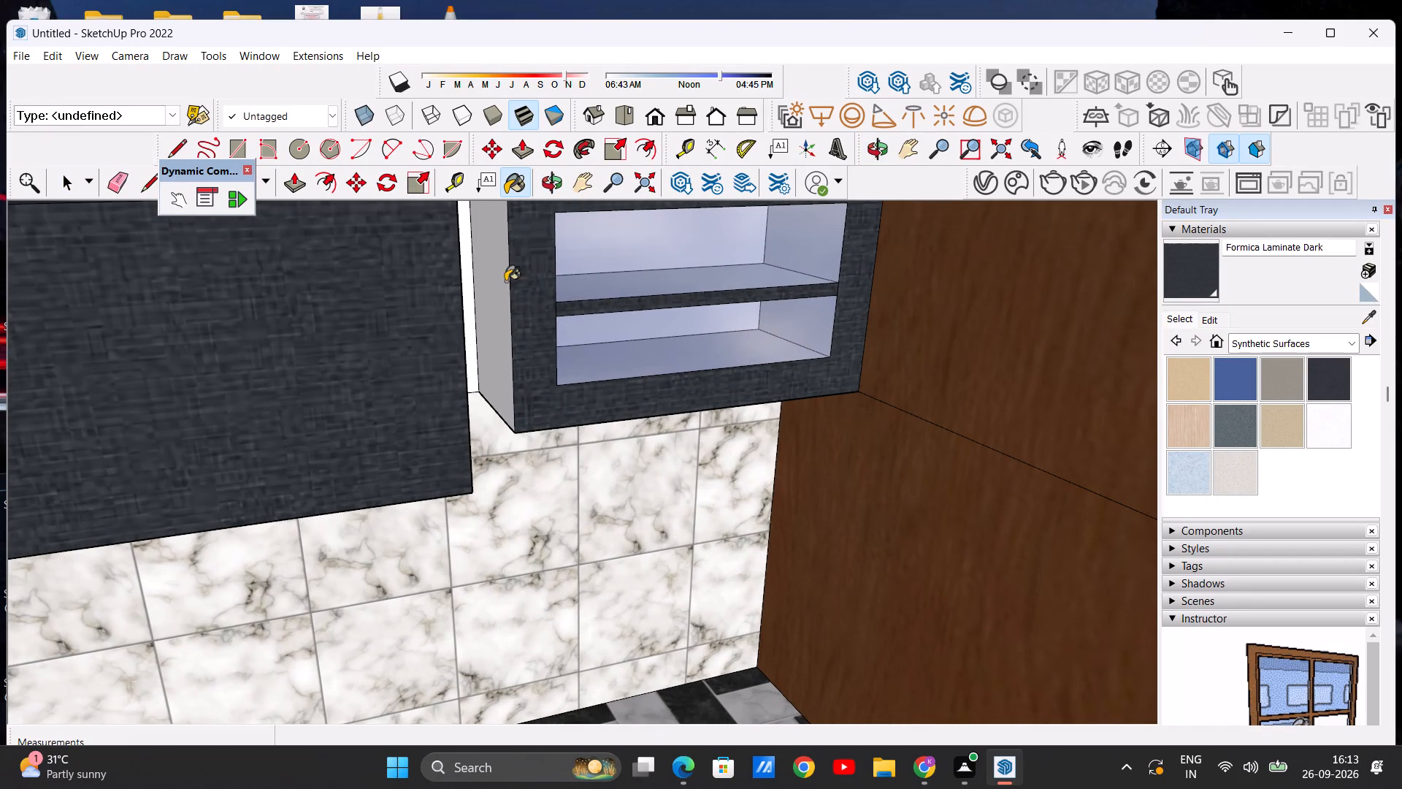
# Paint the white underside of the two-shelf unit beside the hood with Formica Laminate Dark.
pyautogui.scroll(-11, 561, 338)
pyautogui.moveTo(576, 313); pyautogui.dragTo(570, 370, button='middle')
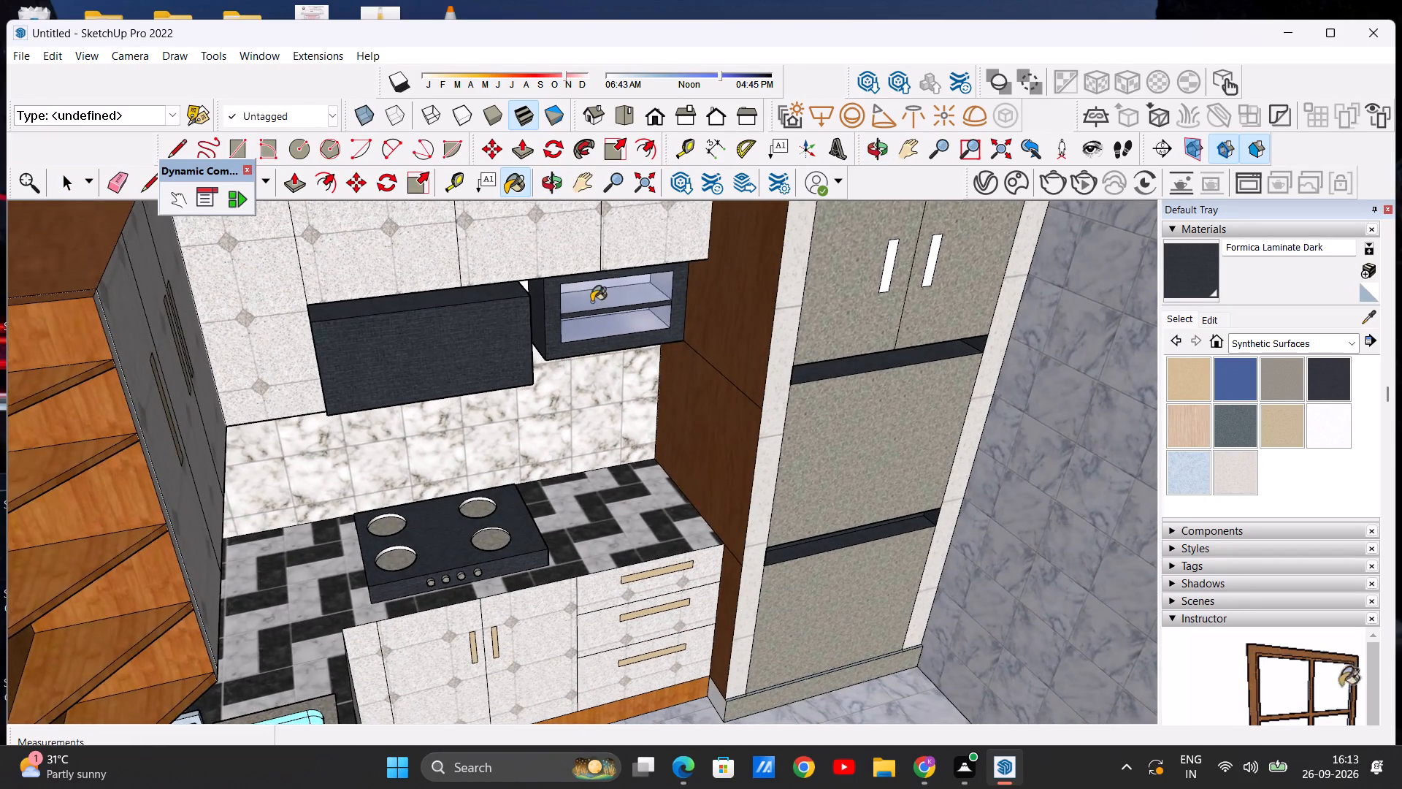
pyautogui.scroll(20, 596, 295)
pyautogui.scroll(16, 596, 295)
pyautogui.scroll(-2, 528, 286)
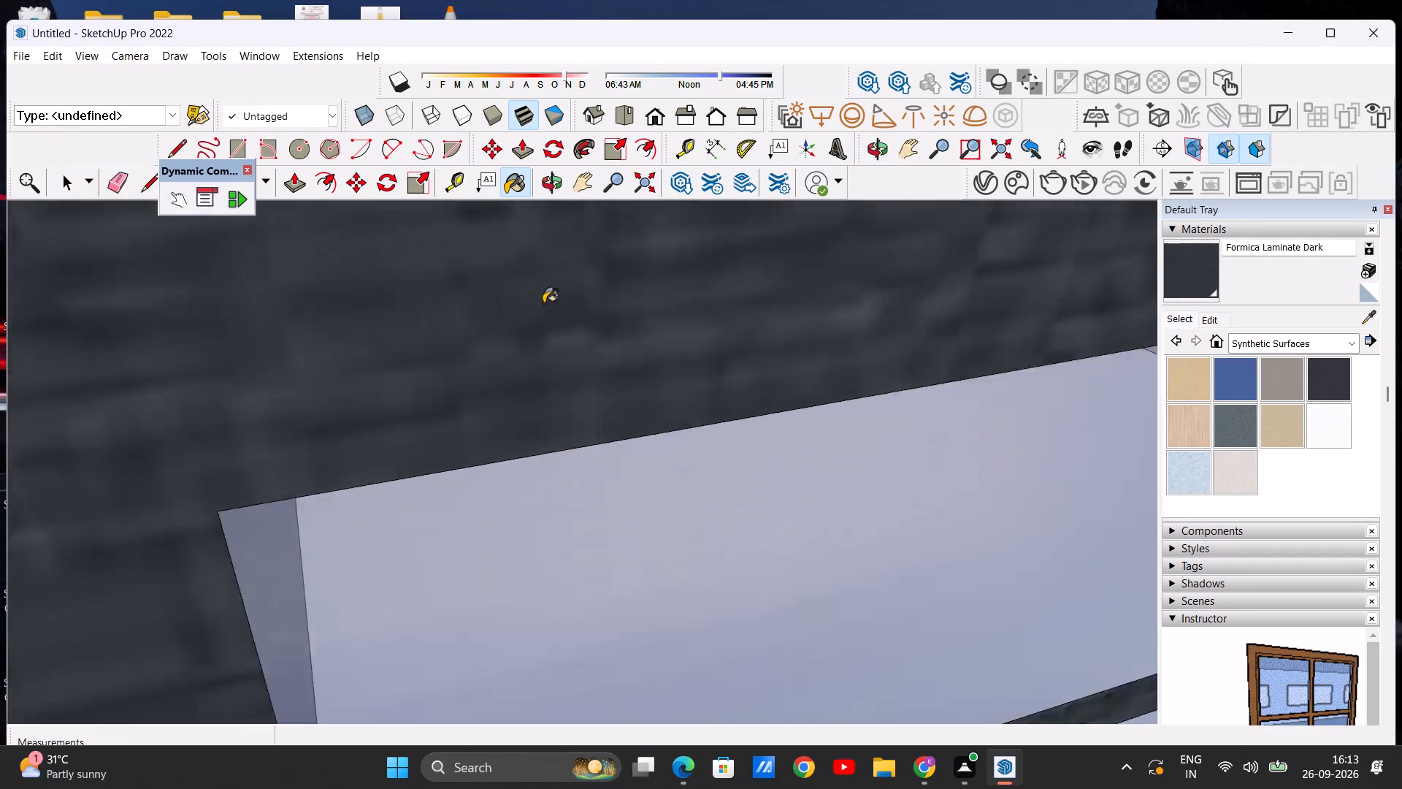
pyautogui.scroll(-20, 543, 303)
pyautogui.scroll(-20, 543, 303)
pyautogui.scroll(-18, 543, 303)
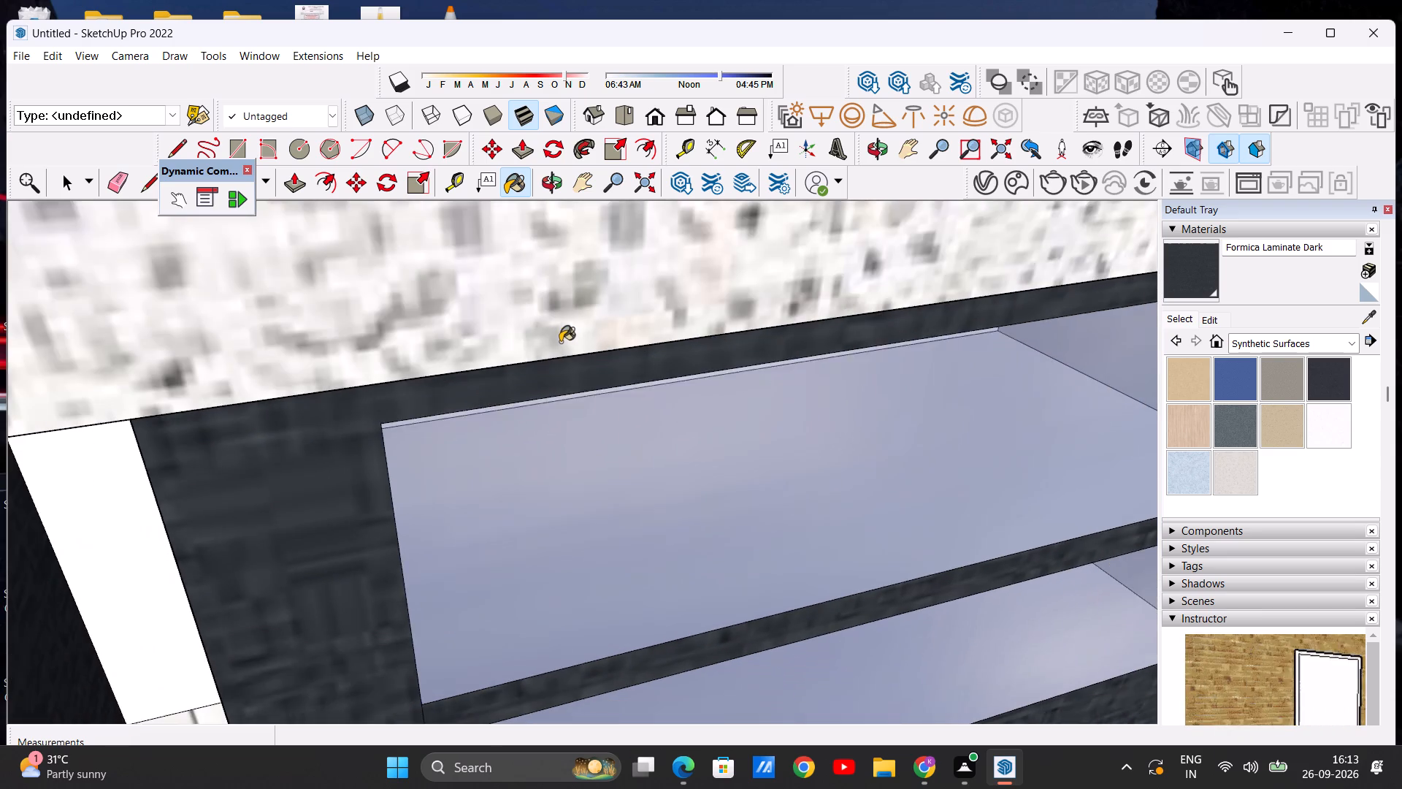
pyautogui.scroll(-20, 560, 342)
pyautogui.scroll(-15, 560, 342)
pyautogui.moveTo(602, 466); pyautogui.dragTo(589, 302, button='middle')
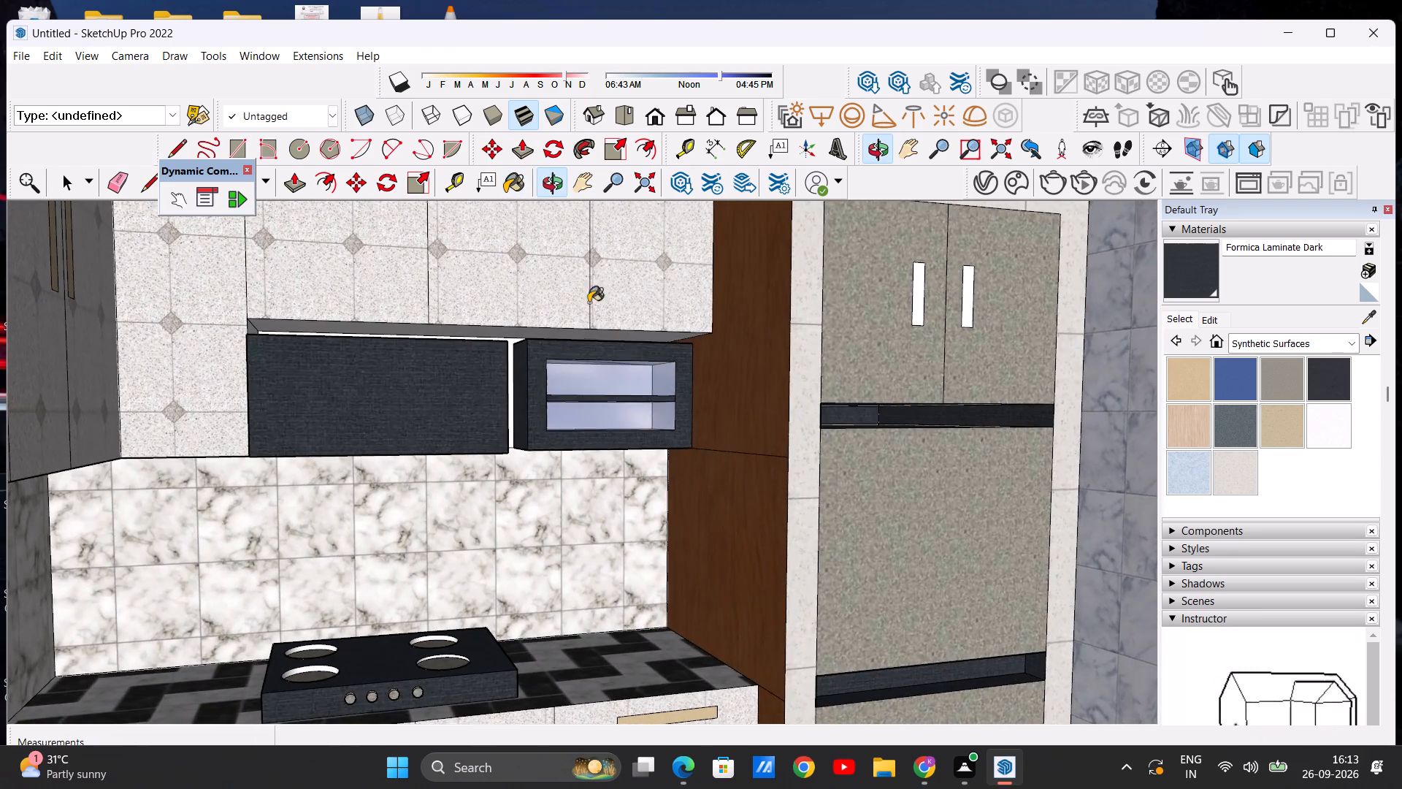
pyautogui.moveTo(604, 500); pyautogui.dragTo(551, 376, button='middle')
pyautogui.scroll(9, 581, 497)
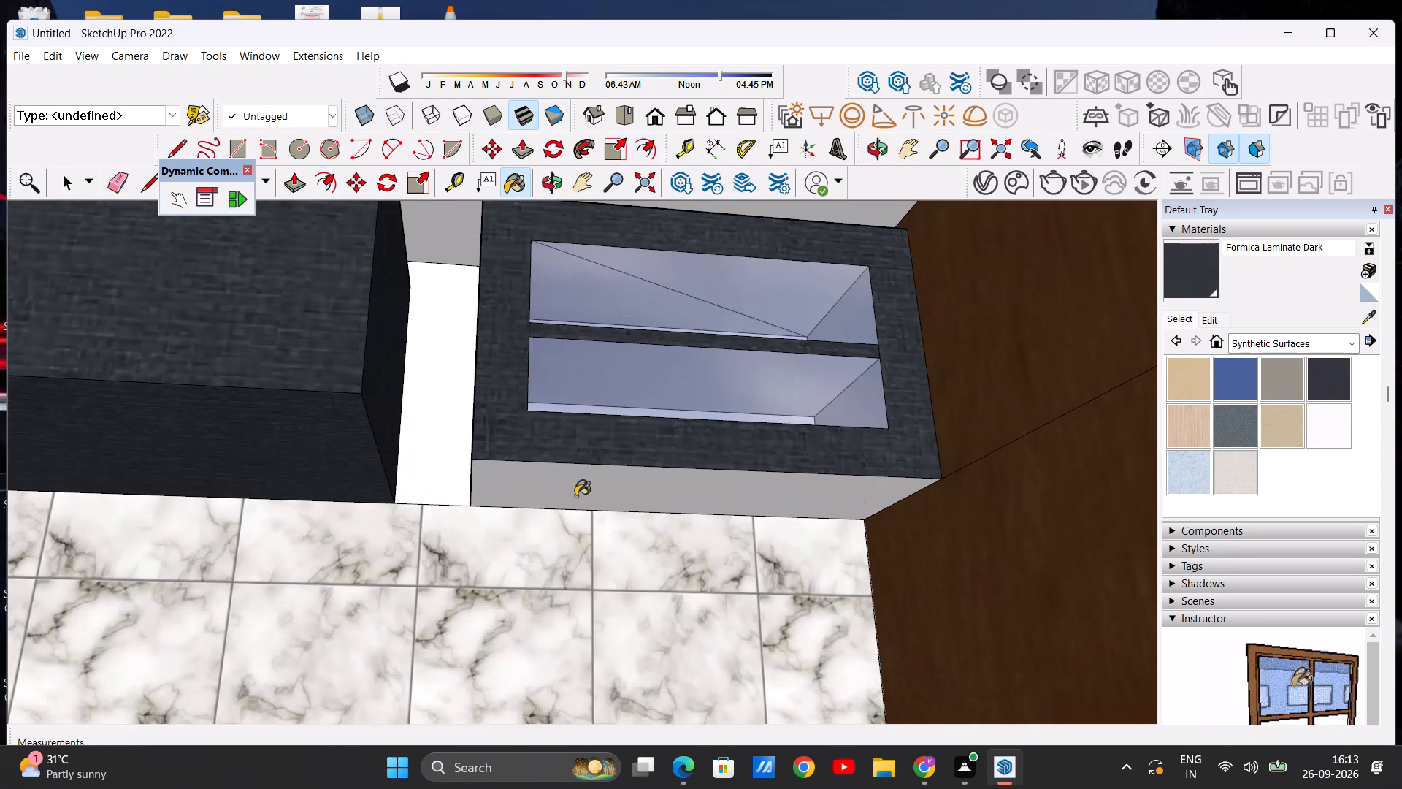
pyautogui.click(575, 496)
pyautogui.press('space')
# Paint the white underside of the wall cabinets above the sink and its edge strip by the corner shelves with Wood Bamboo from Wood.
pyautogui.scroll(-10, 593, 356)
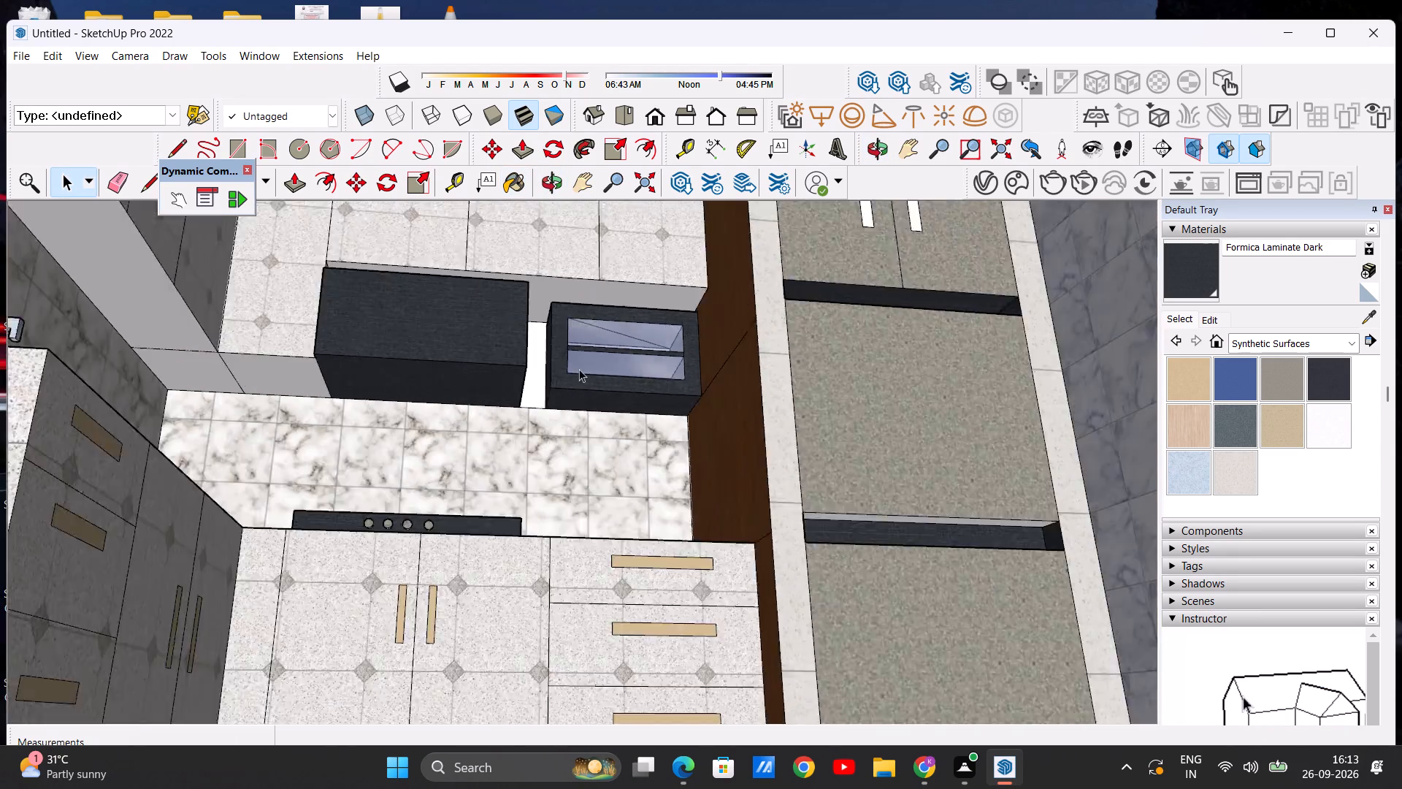
pyautogui.scroll(-13, 579, 369)
pyautogui.moveTo(560, 443); pyautogui.dragTo(491, 592, button='middle')
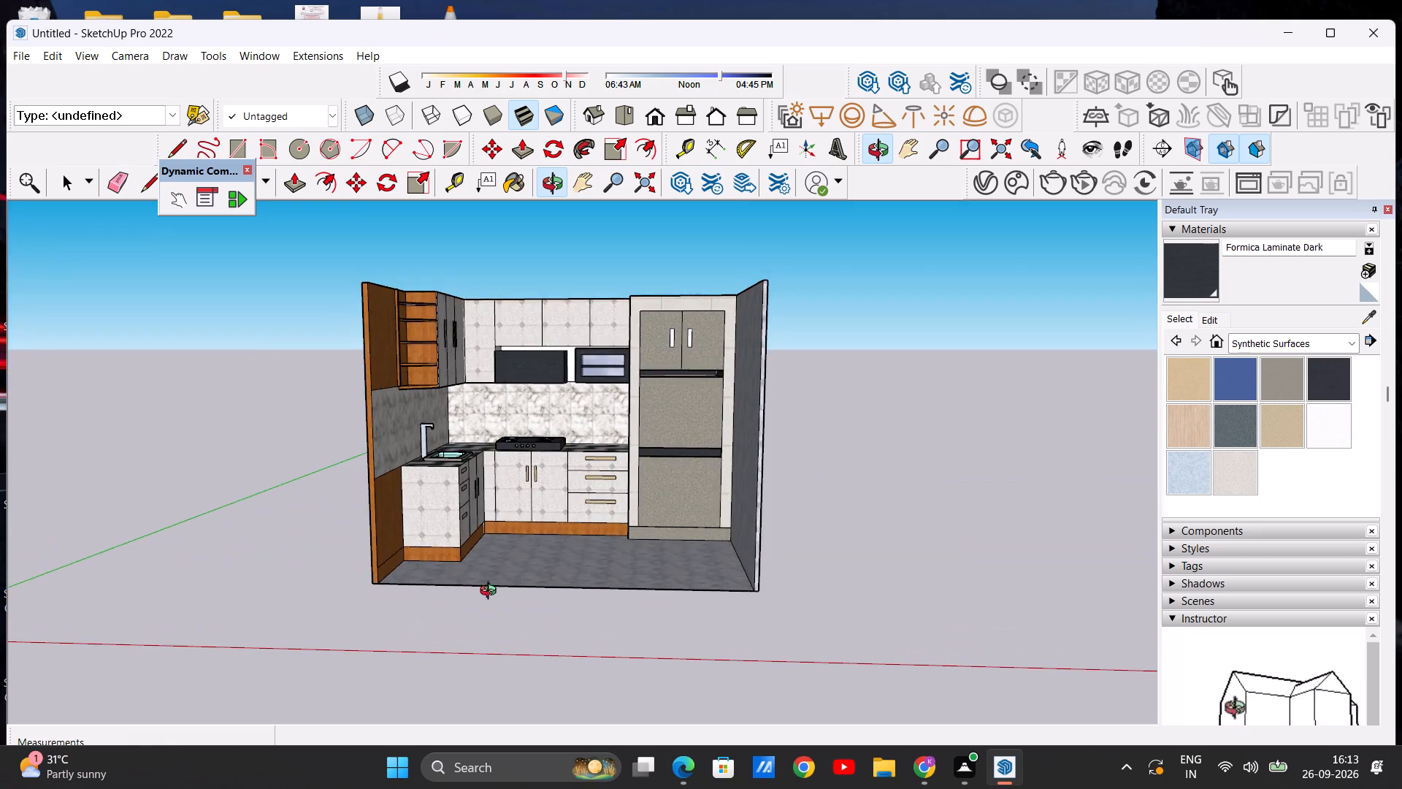
pyautogui.moveTo(491, 592); pyautogui.dragTo(435, 444, button='middle')
pyautogui.scroll(15, 442, 316)
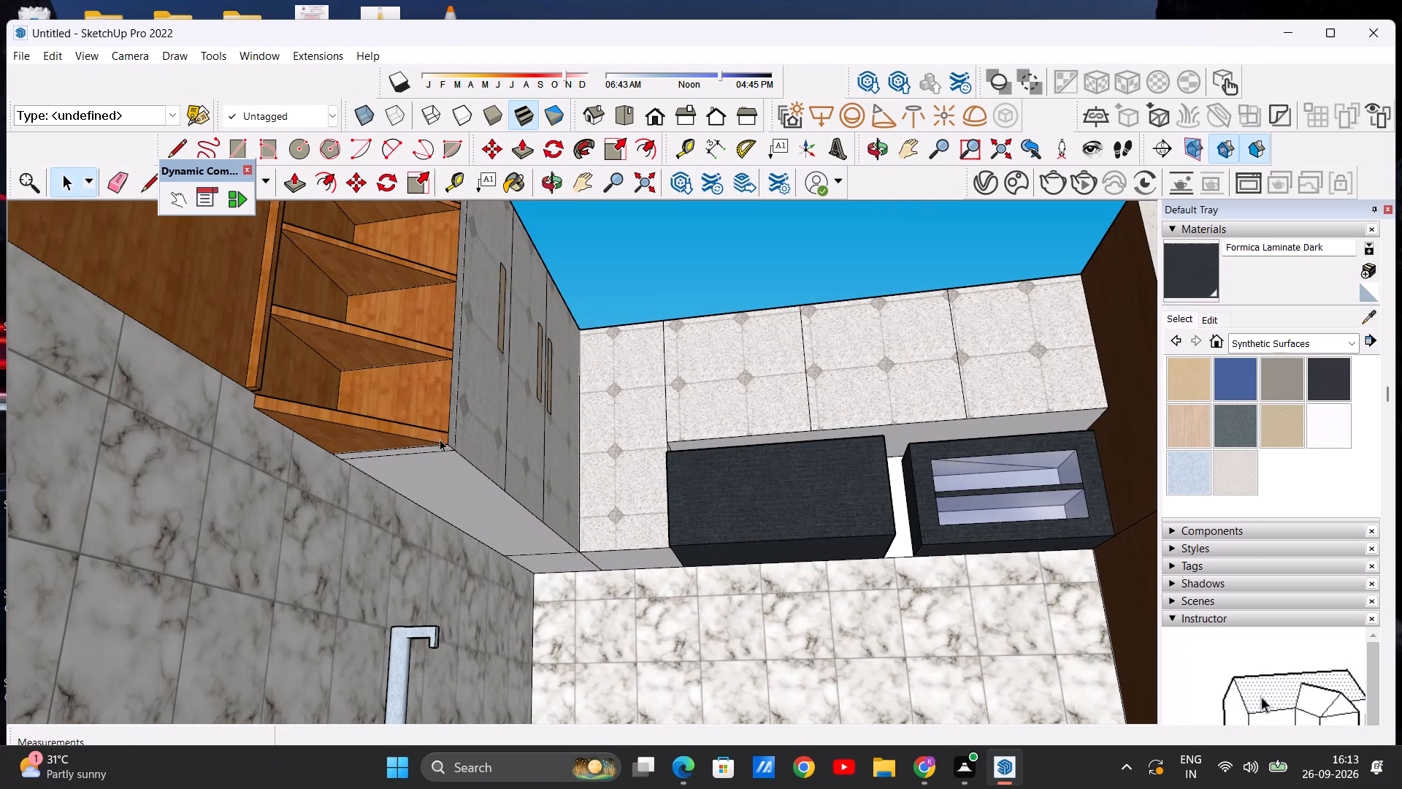
pyautogui.click(1343, 347)
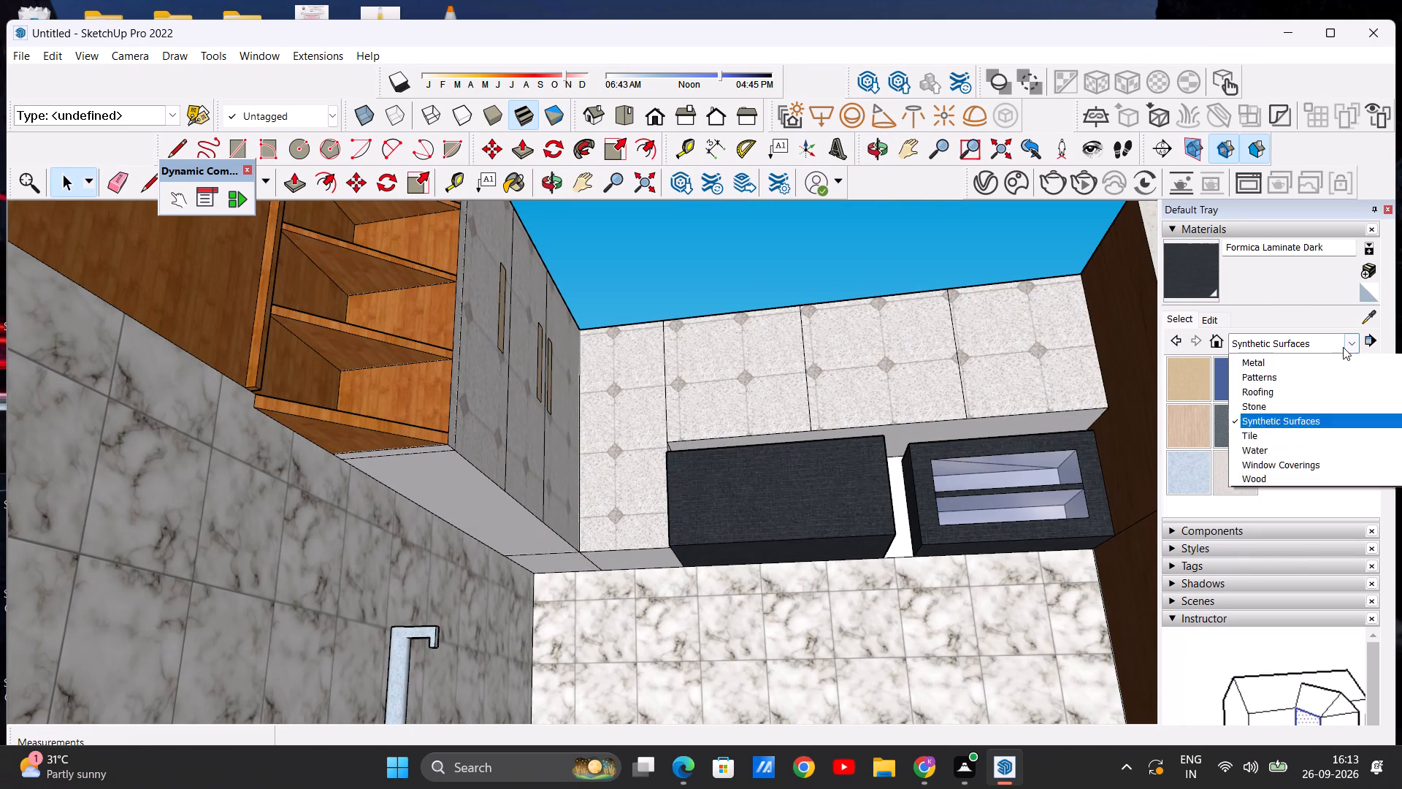
pyautogui.click(1368, 576)
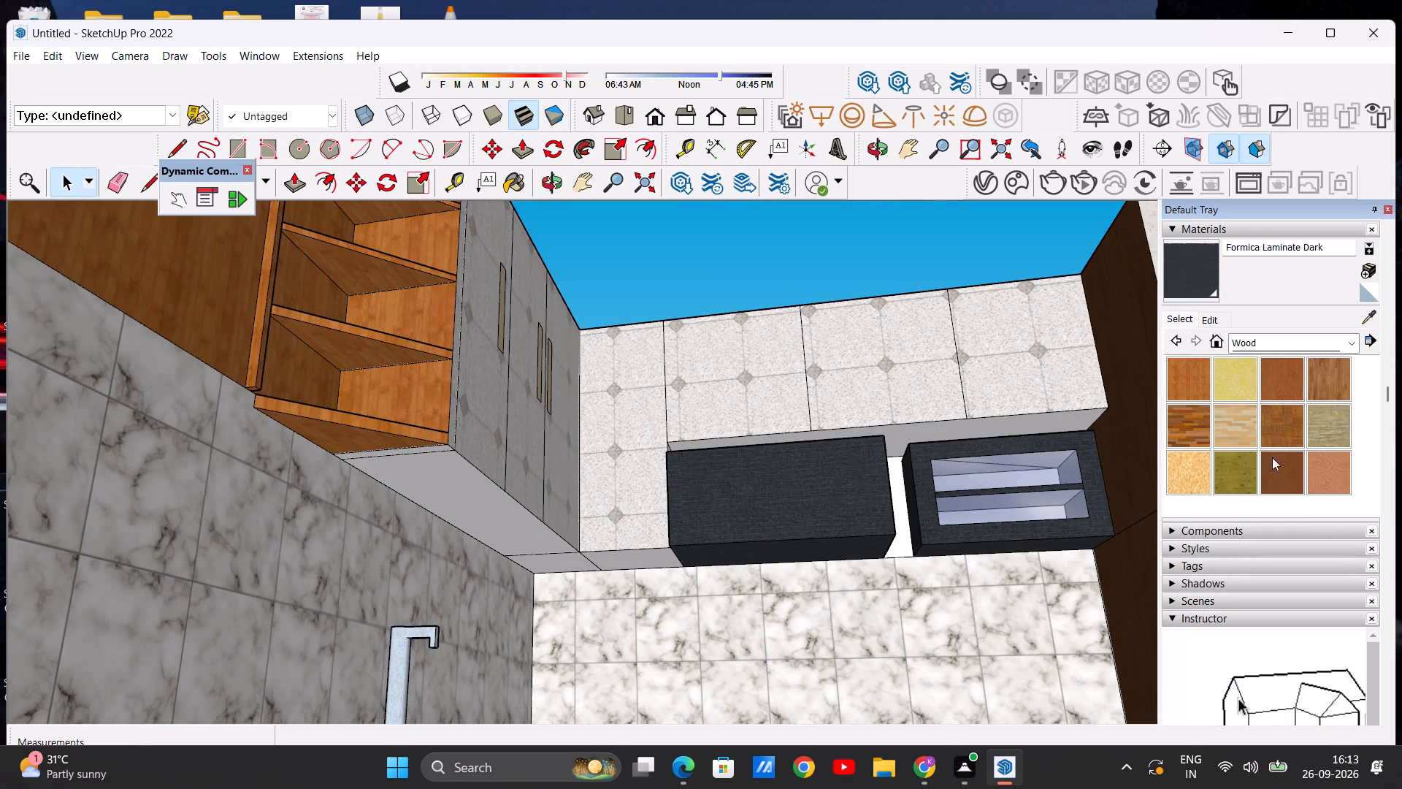
pyautogui.click(1183, 376)
pyautogui.scroll(6, 508, 431)
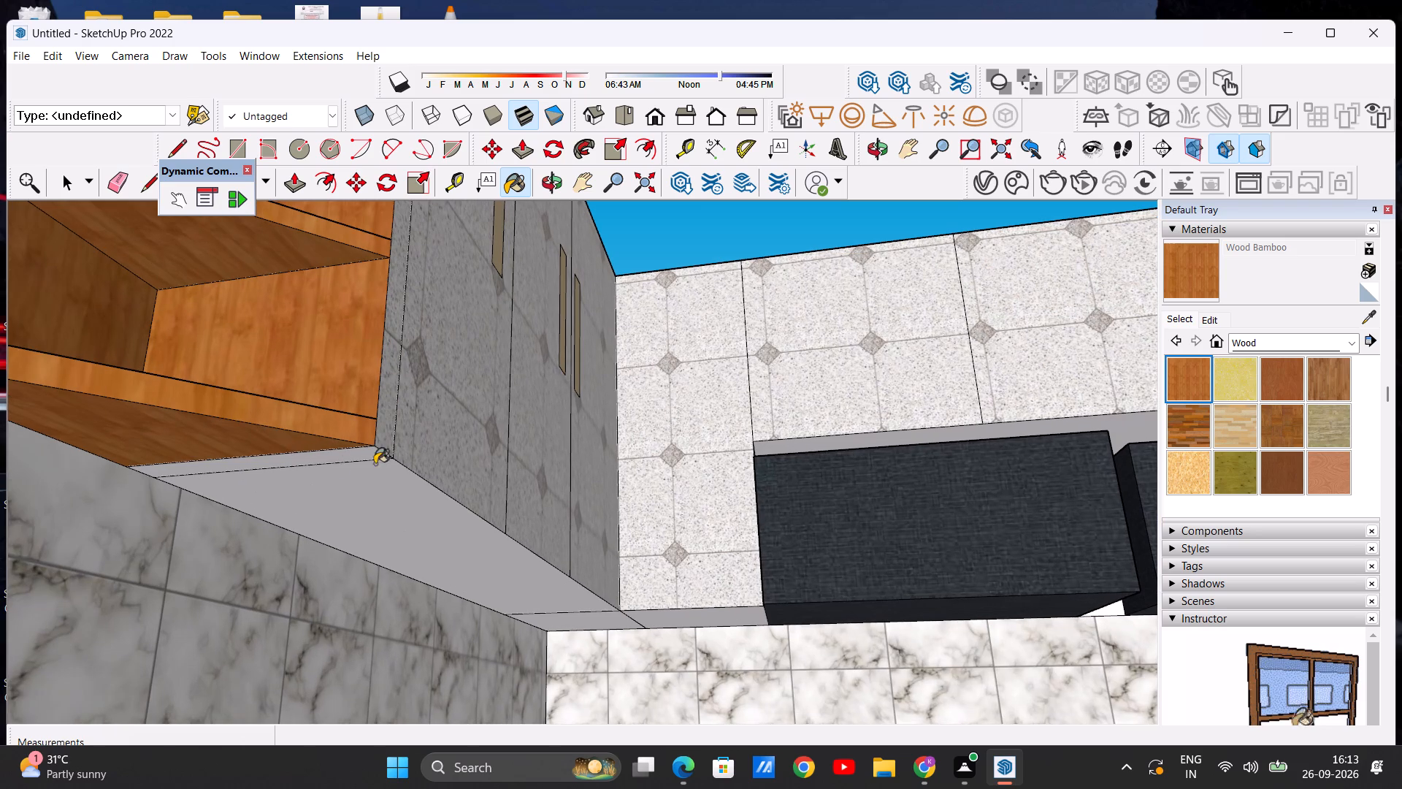
pyautogui.click(384, 522)
pyautogui.click(366, 461)
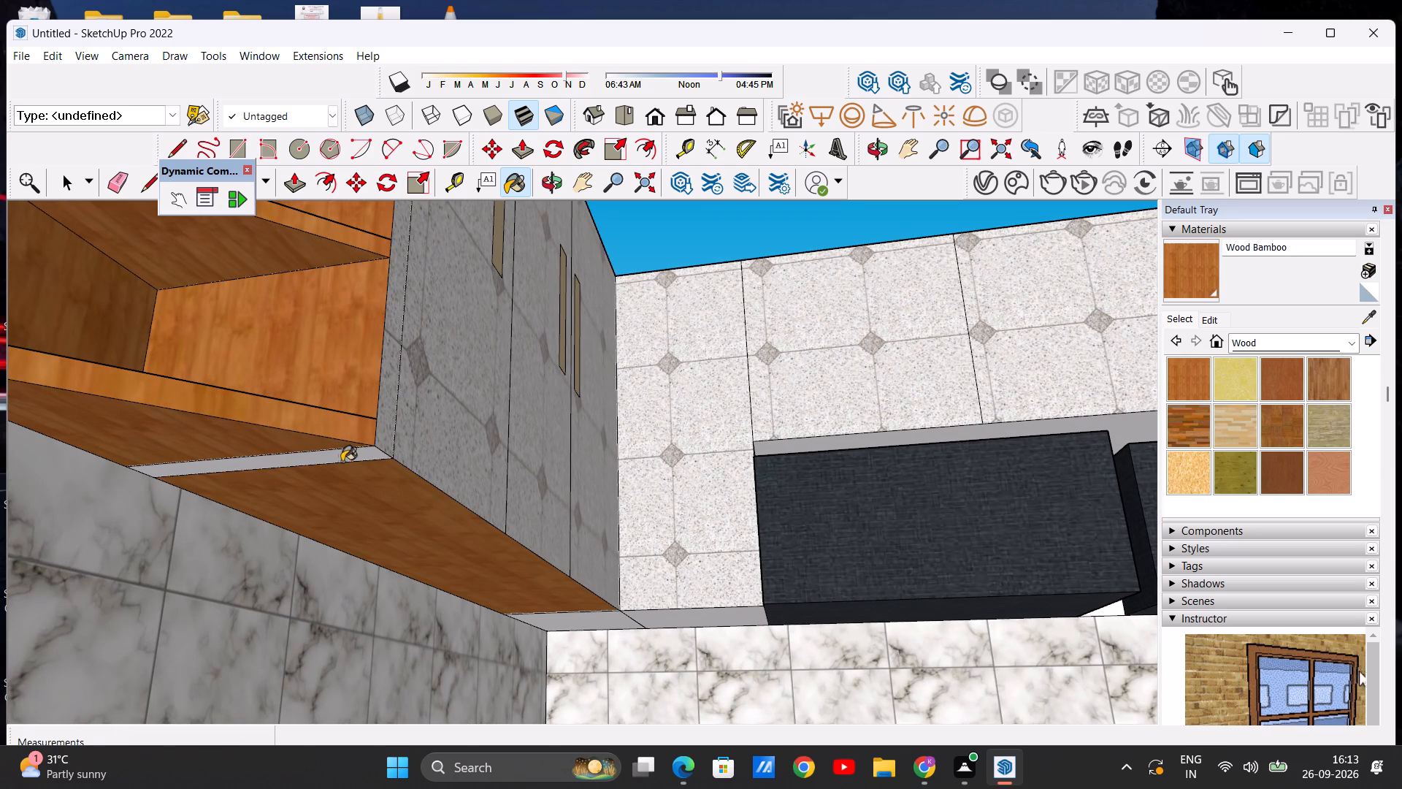
pyautogui.click(342, 456)
pyautogui.scroll(-19, 356, 476)
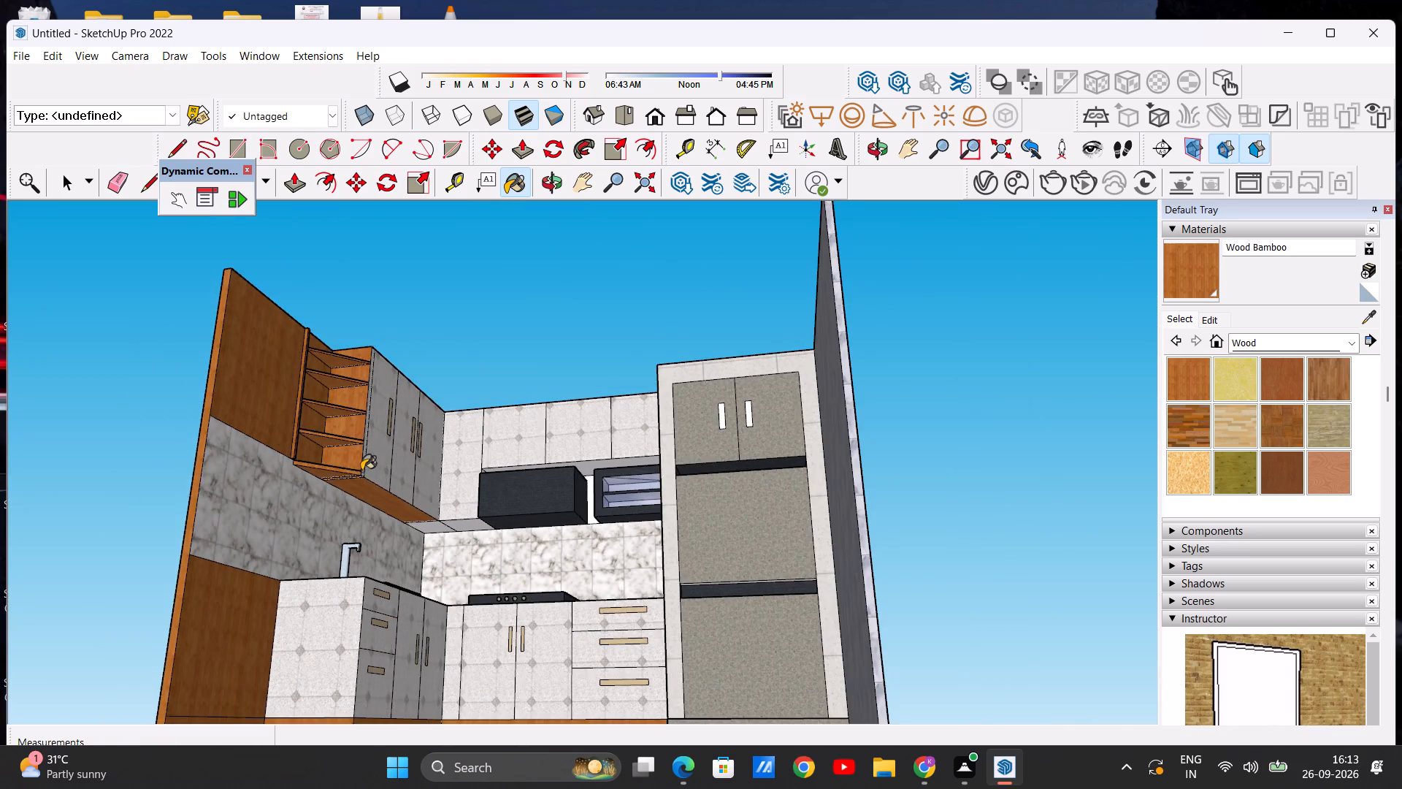
pyautogui.moveTo(361, 470); pyautogui.dragTo(437, 639, button='middle')
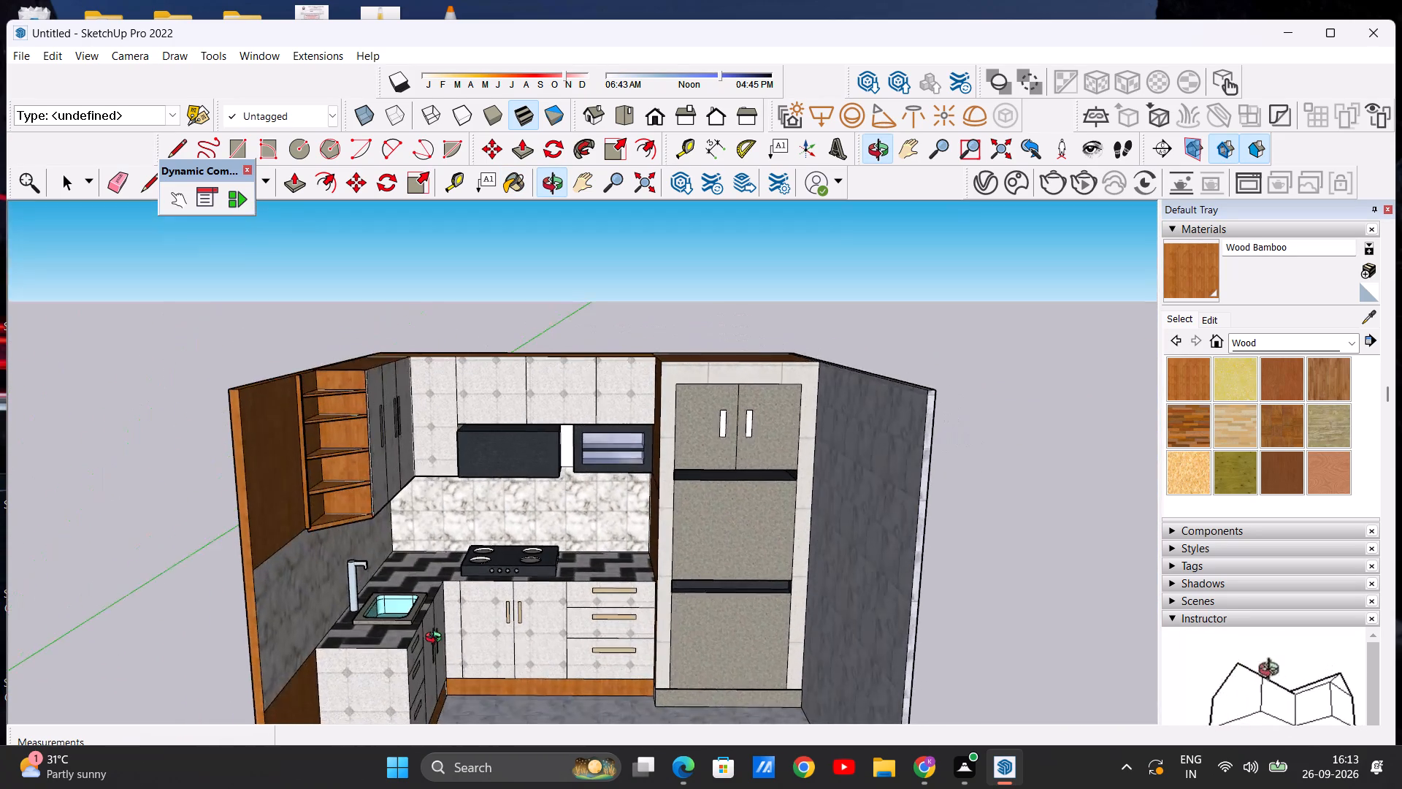
pyautogui.moveTo(437, 639); pyautogui.dragTo(438, 663, button='middle')
pyautogui.press('space')
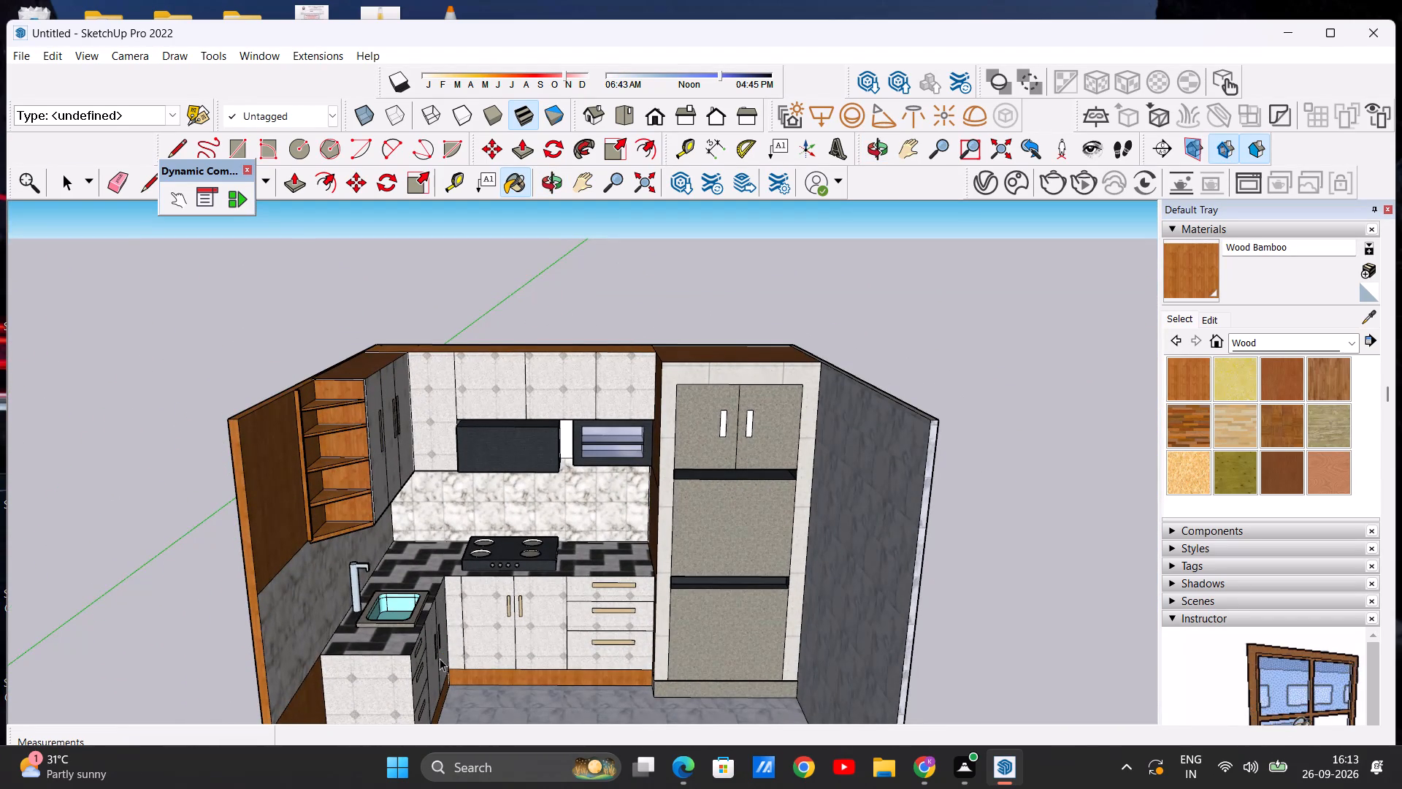
# Review the whole kitchen from several angles, examining the cabinets, hob wall, hood and tall unit for unpainted faces.
pyautogui.scroll(-10, 475, 506)
pyautogui.moveTo(475, 647); pyautogui.dragTo(483, 671, button='middle')
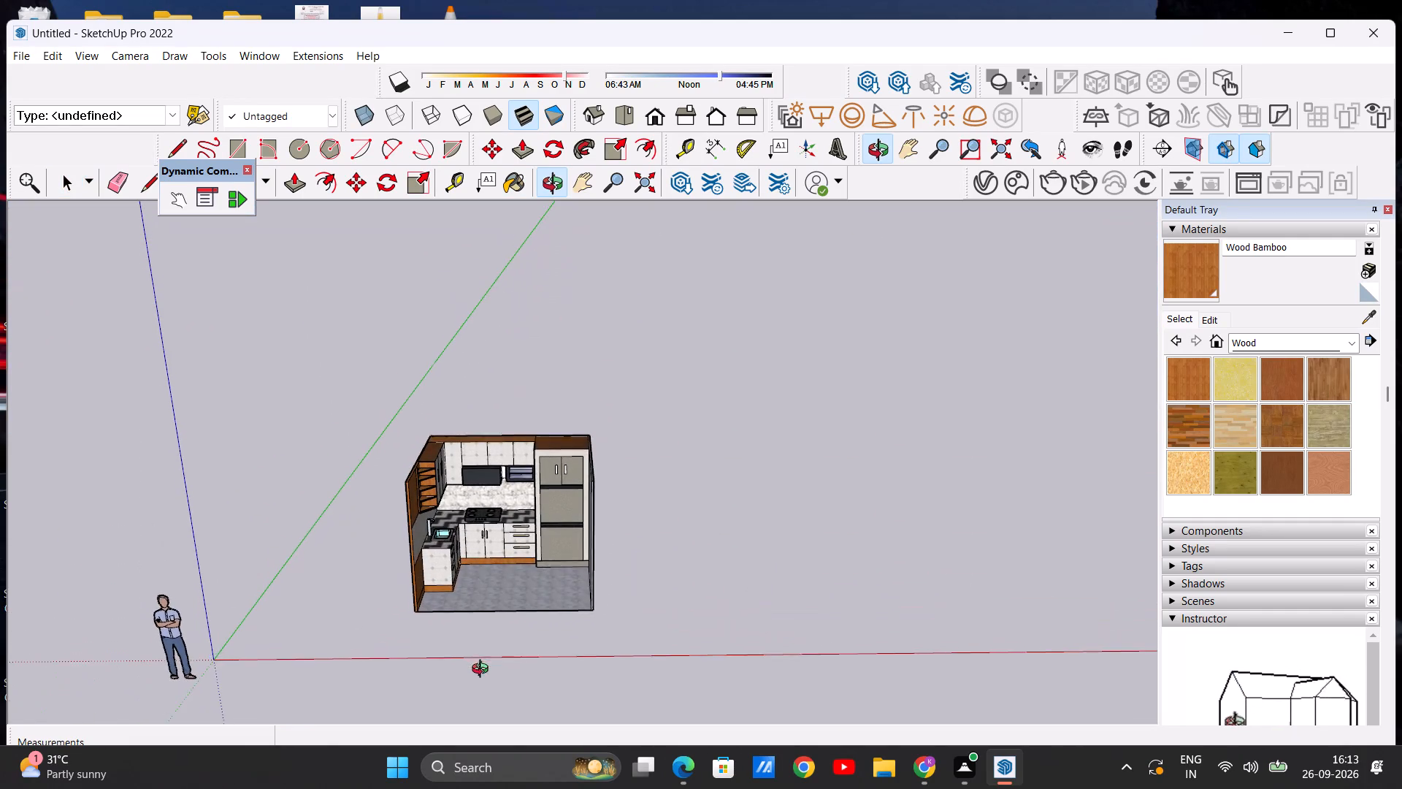
pyautogui.moveTo(483, 671); pyautogui.dragTo(480, 669, button='middle')
pyautogui.scroll(7, 475, 578)
pyautogui.scroll(-6, 465, 541)
pyautogui.scroll(1, 483, 533)
pyautogui.moveTo(482, 538); pyautogui.dragTo(274, 600, button='middle')
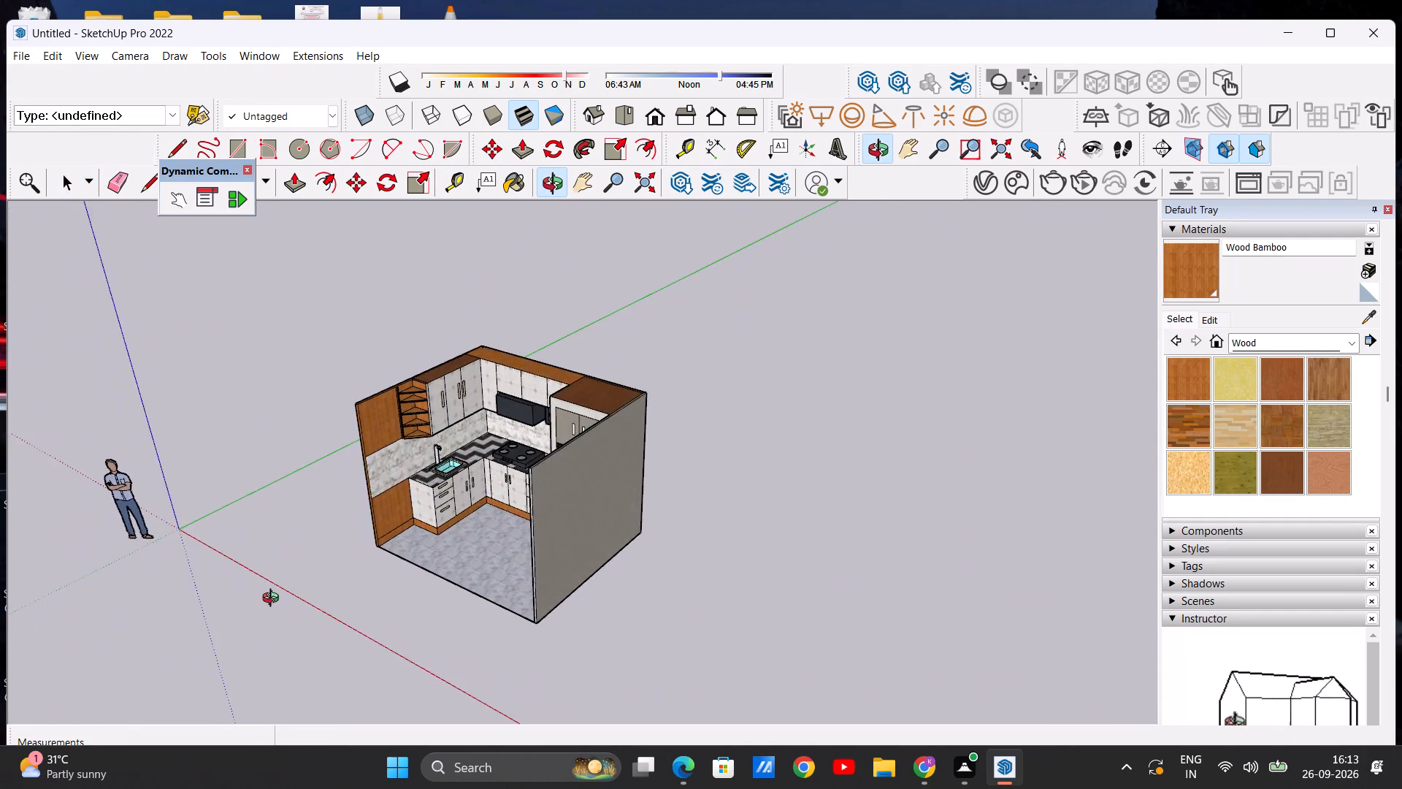
pyautogui.moveTo(274, 600); pyautogui.dragTo(382, 578, button='middle')
pyautogui.scroll(6, 429, 497)
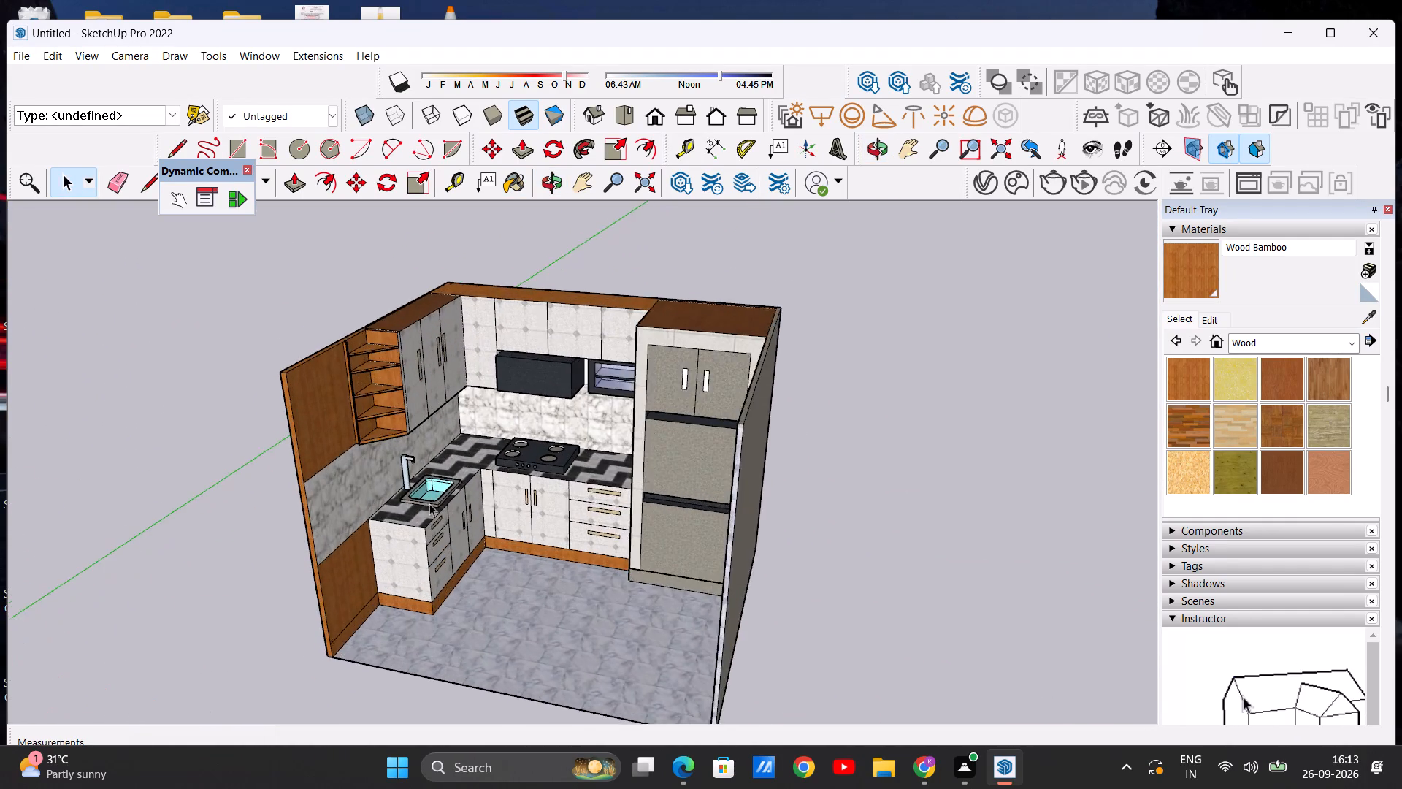
pyautogui.scroll(4, 424, 513)
pyautogui.scroll(-3, 423, 513)
pyautogui.moveTo(424, 539); pyautogui.dragTo(326, 606, button='middle')
pyautogui.scroll(6, 371, 528)
pyautogui.scroll(-8, 420, 497)
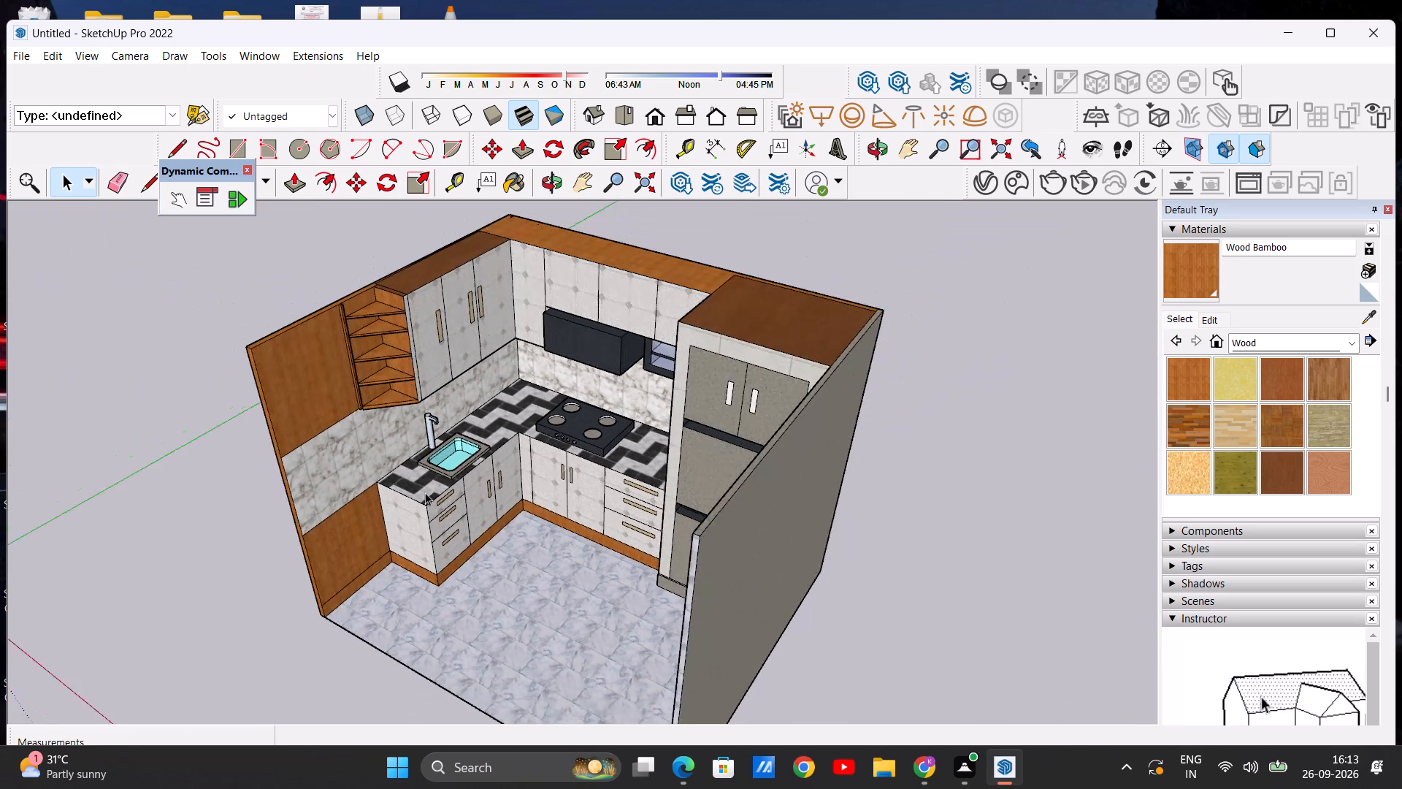
pyautogui.moveTo(442, 510); pyautogui.dragTo(626, 373, button='middle')
pyautogui.scroll(7, 572, 449)
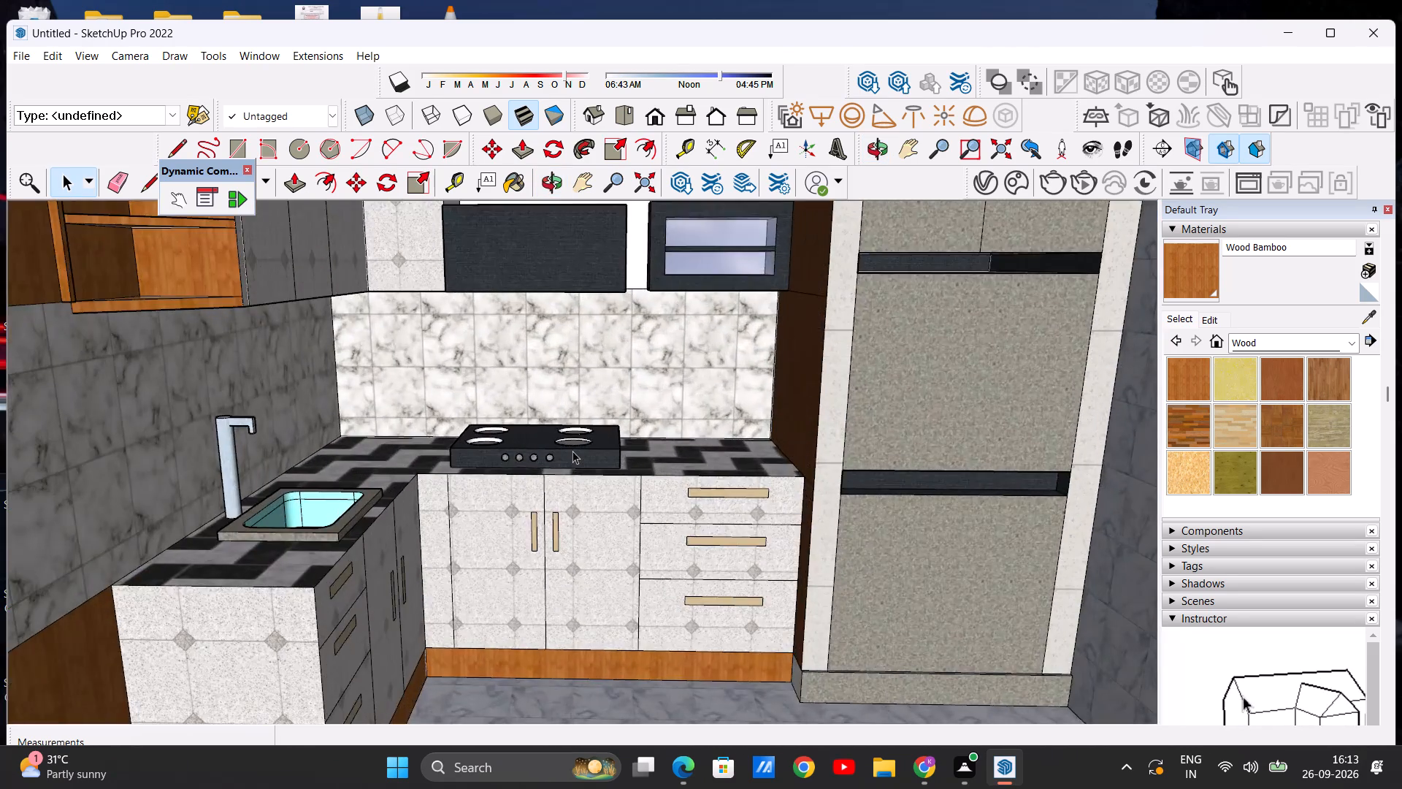
pyautogui.scroll(7, 572, 451)
pyautogui.scroll(-20, 537, 474)
pyautogui.scroll(-1, 537, 474)
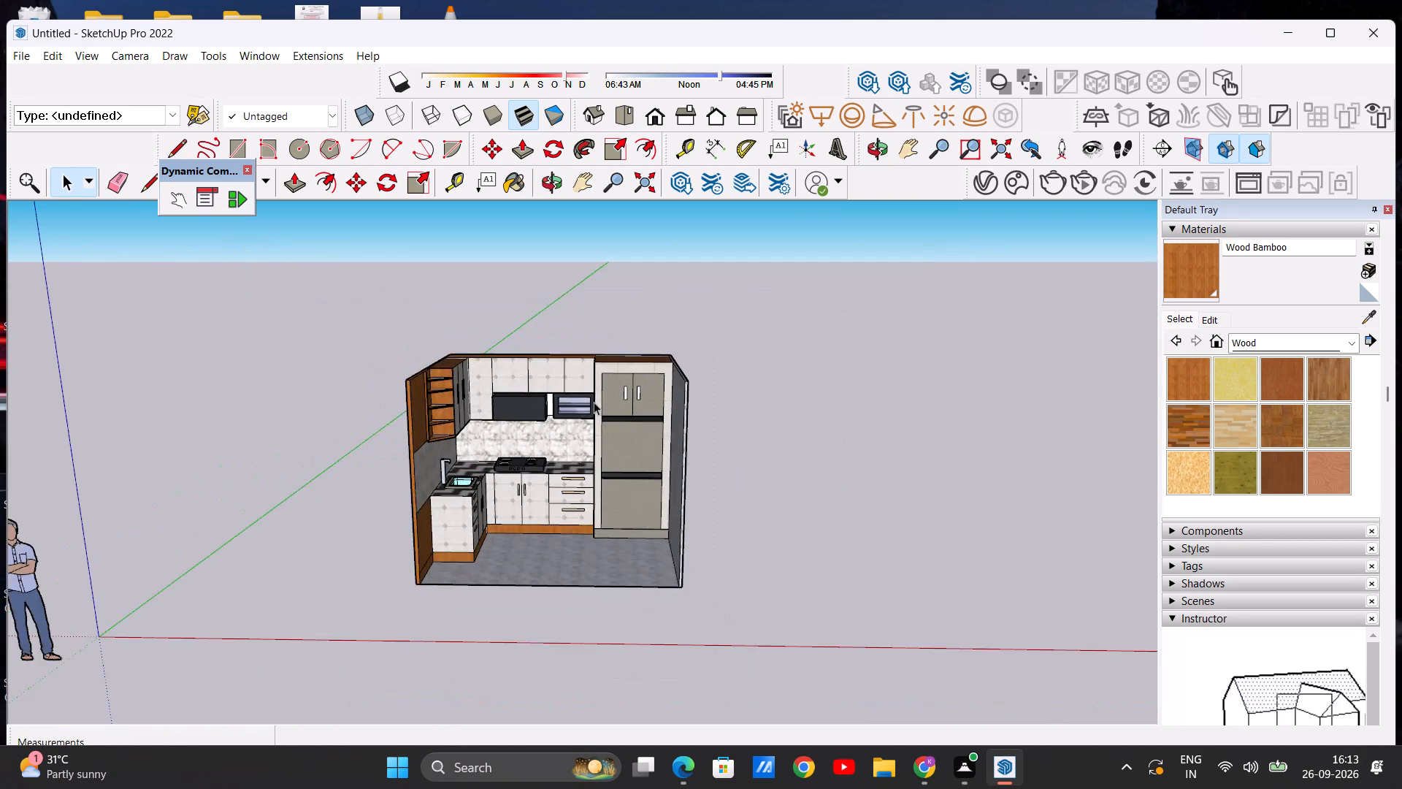
pyautogui.scroll(9, 591, 389)
pyautogui.middleClick(591, 388)
pyautogui.scroll(10, 681, 422)
pyautogui.scroll(-8, 685, 415)
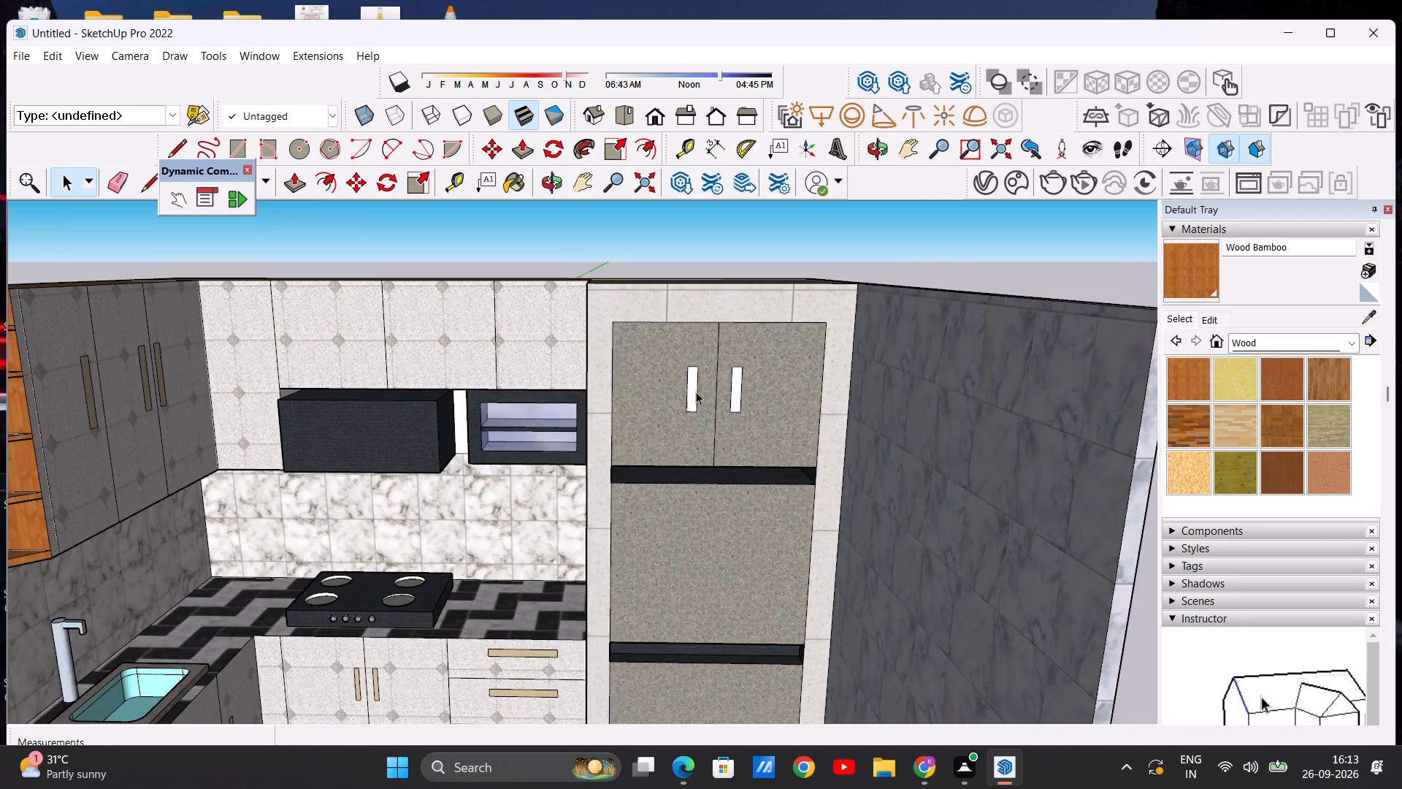
pyautogui.scroll(-14, 696, 392)
pyautogui.moveTo(668, 489); pyautogui.dragTo(618, 555, button='middle')
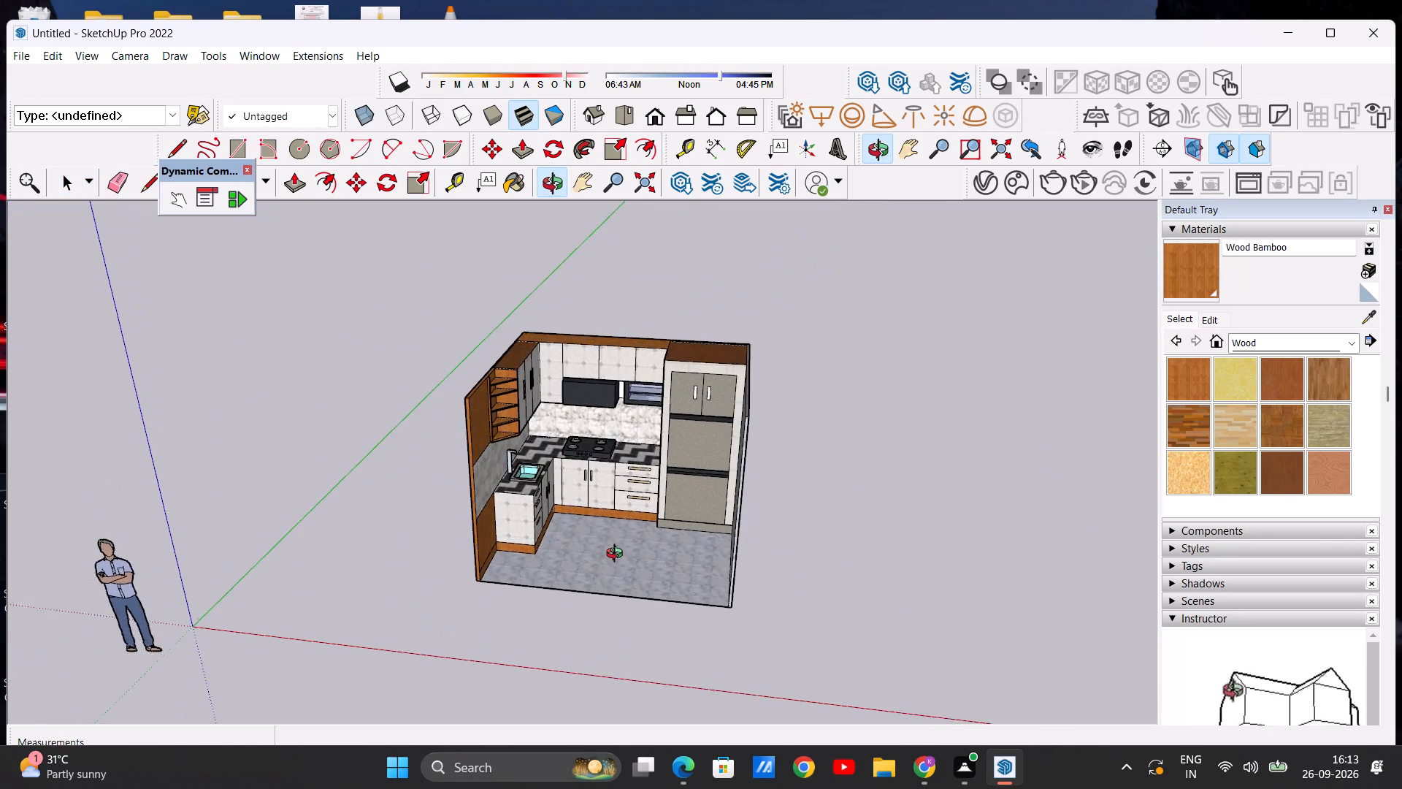
pyautogui.moveTo(618, 555); pyautogui.dragTo(651, 530, button='middle')
# Switch to the standard Front view and examine the finishes across the kitchen from near and far.
pyautogui.click(662, 117)
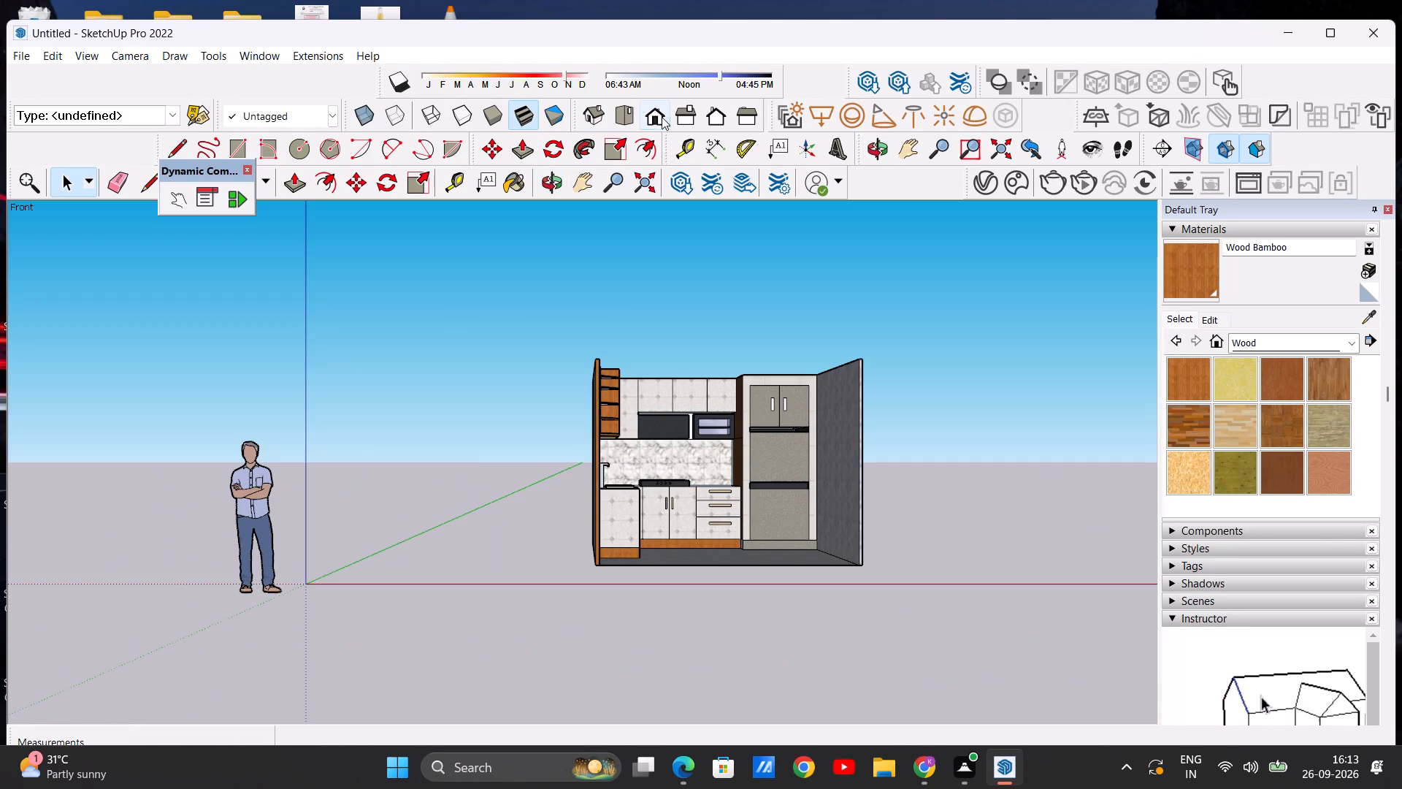
pyautogui.scroll(8, 846, 441)
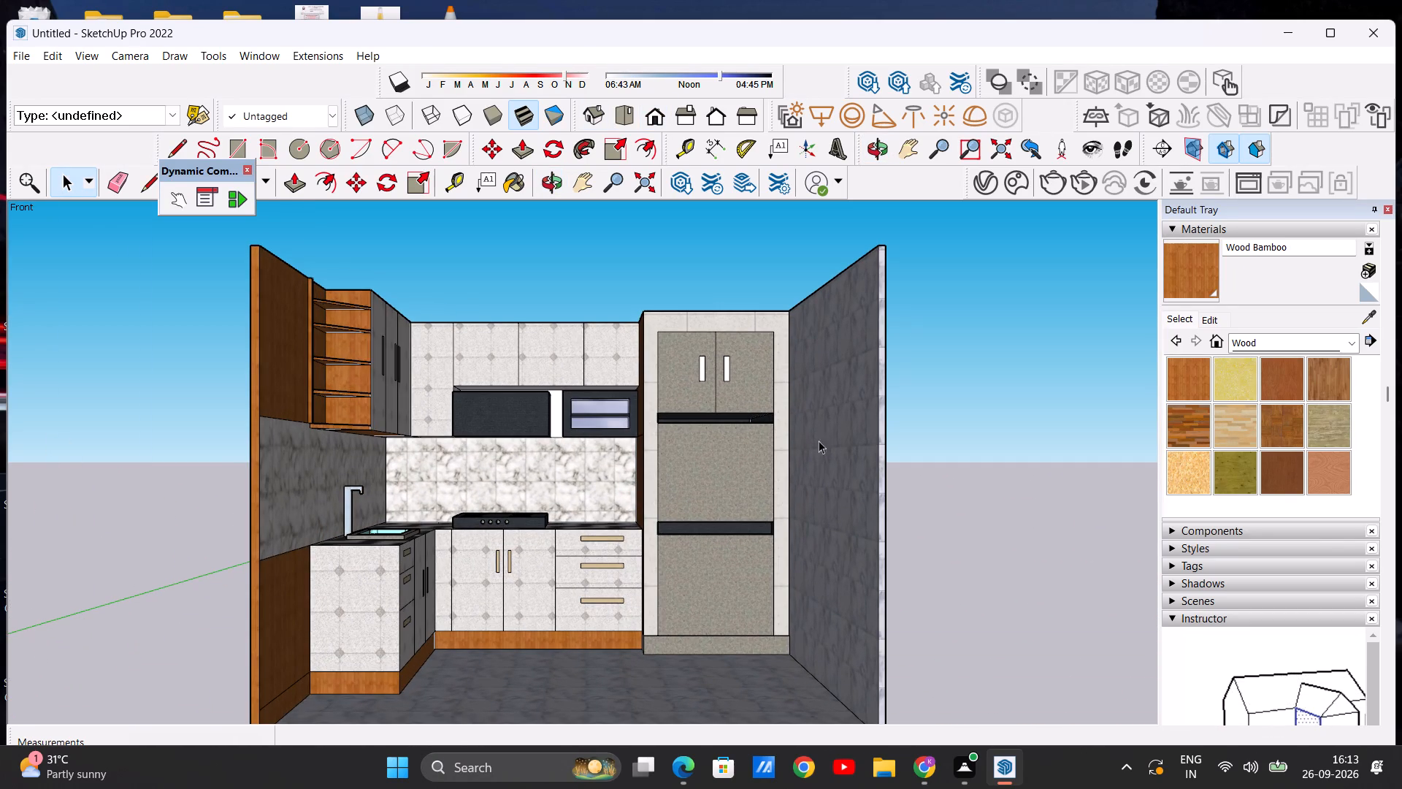
pyautogui.scroll(3, 744, 397)
pyautogui.scroll(-7, 569, 386)
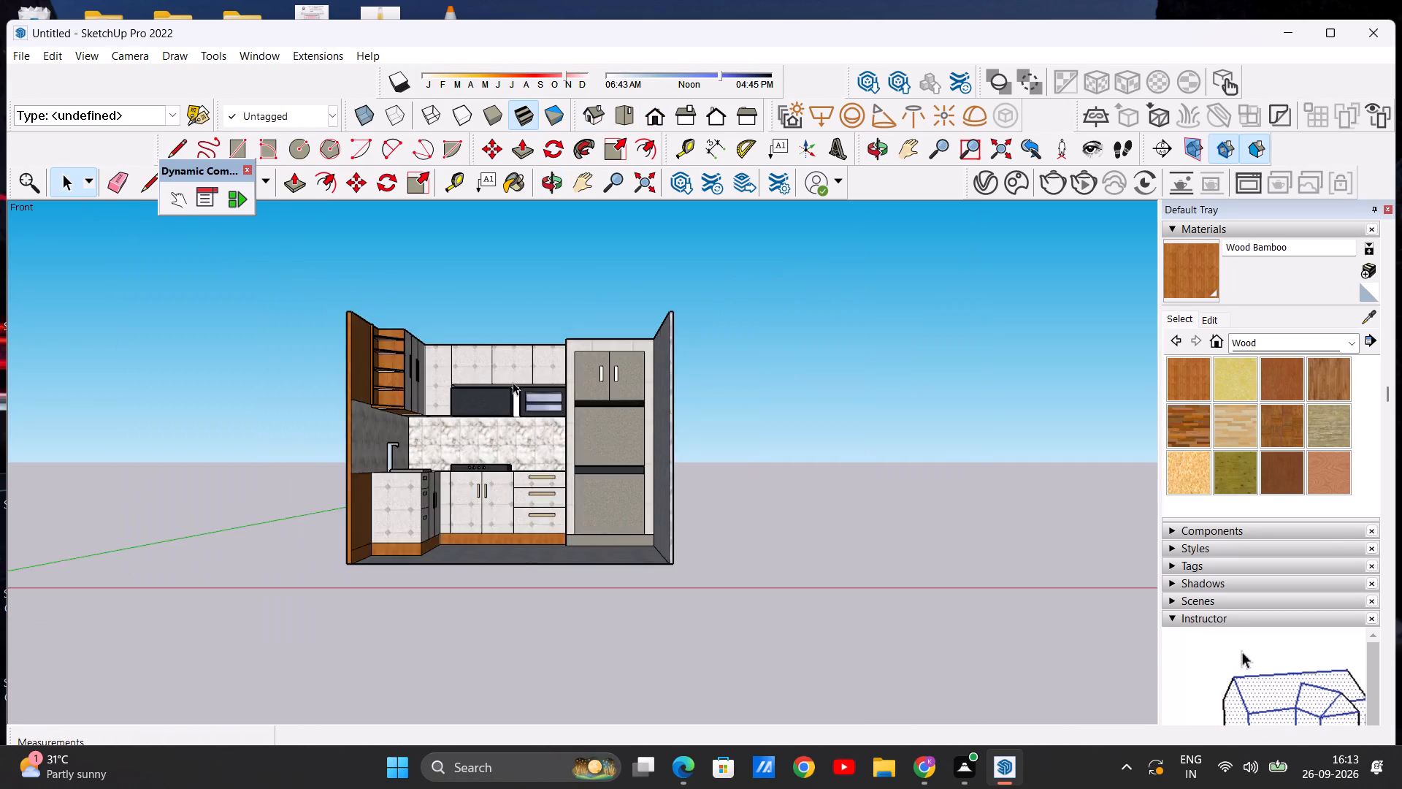
pyautogui.scroll(-4, 513, 382)
pyautogui.scroll(5, 640, 381)
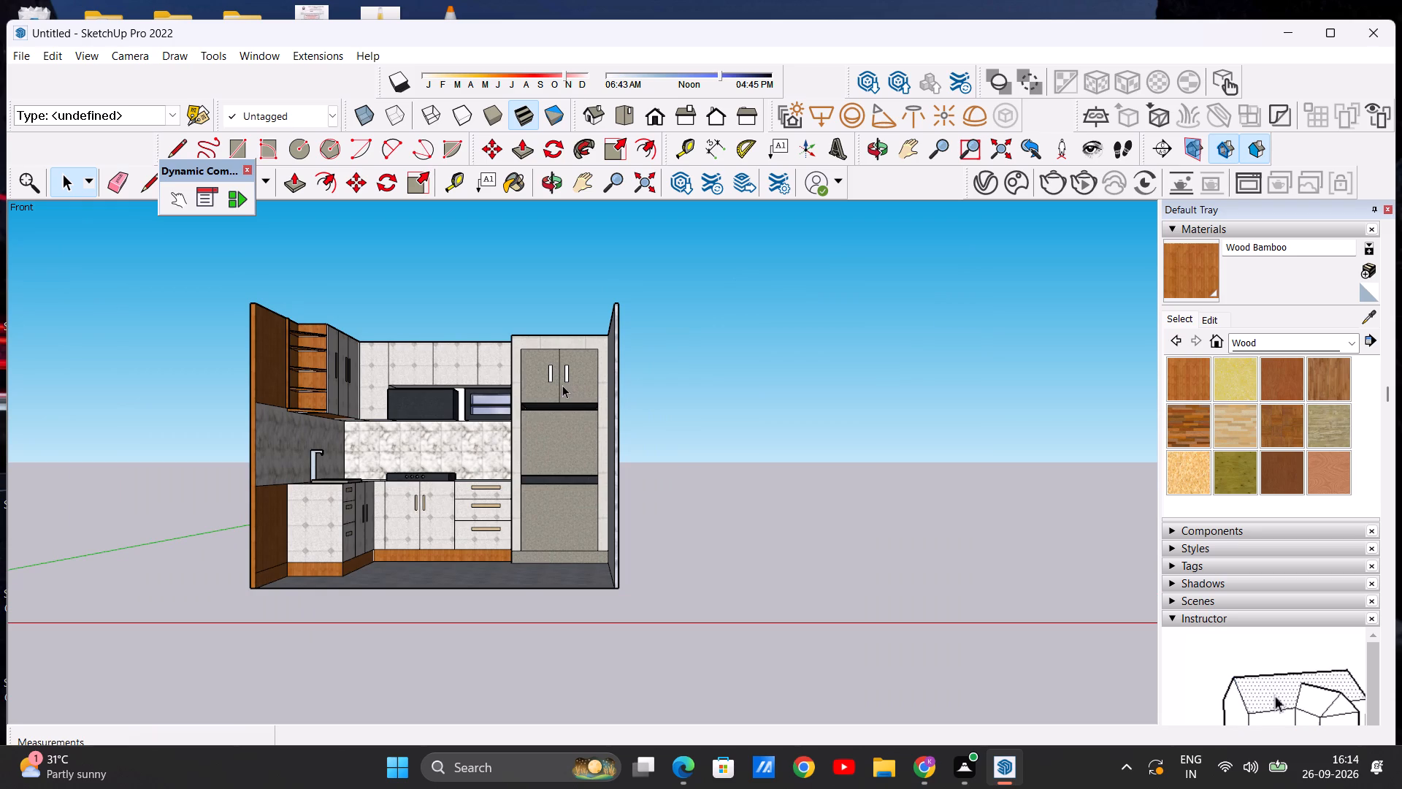
pyautogui.scroll(-1, 562, 385)
# Examine the whole kitchen from a raised front perspective, checking the finishes on cabinets, backsplash, tall unit and floor.
pyautogui.moveTo(562, 385); pyautogui.dragTo(543, 489, button='middle')
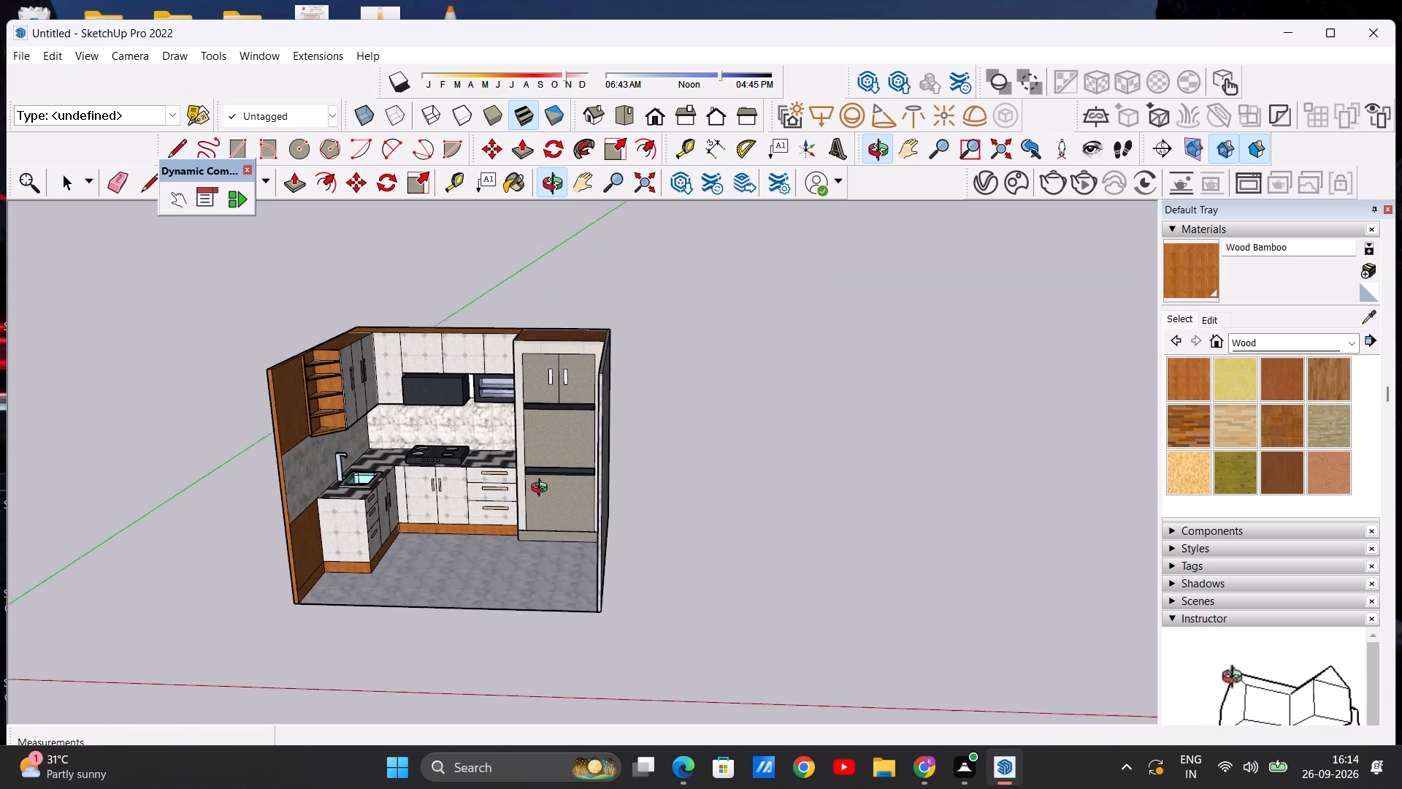
pyautogui.moveTo(543, 489); pyautogui.dragTo(543, 503, button='middle')
pyautogui.scroll(3, 478, 454)
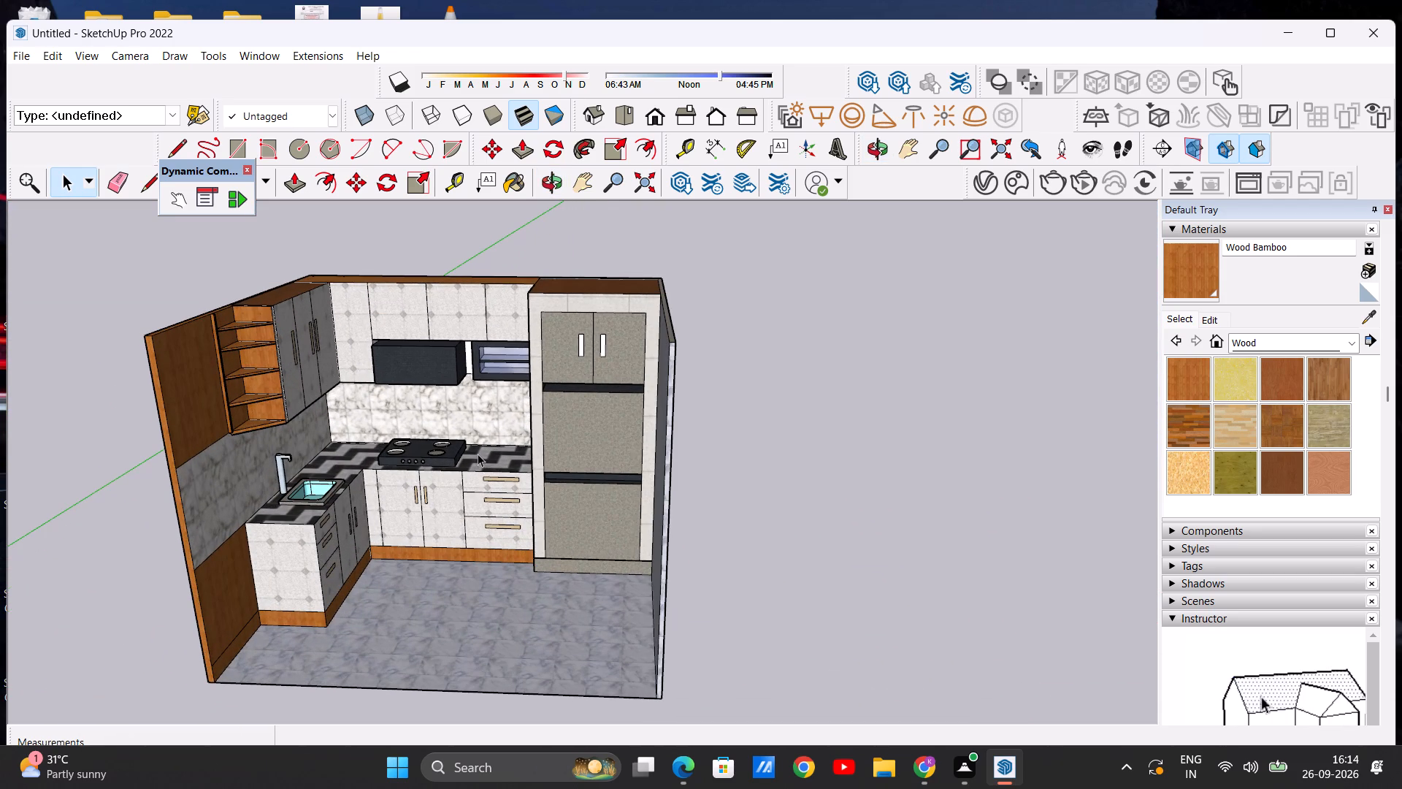
pyautogui.scroll(-1, 478, 454)
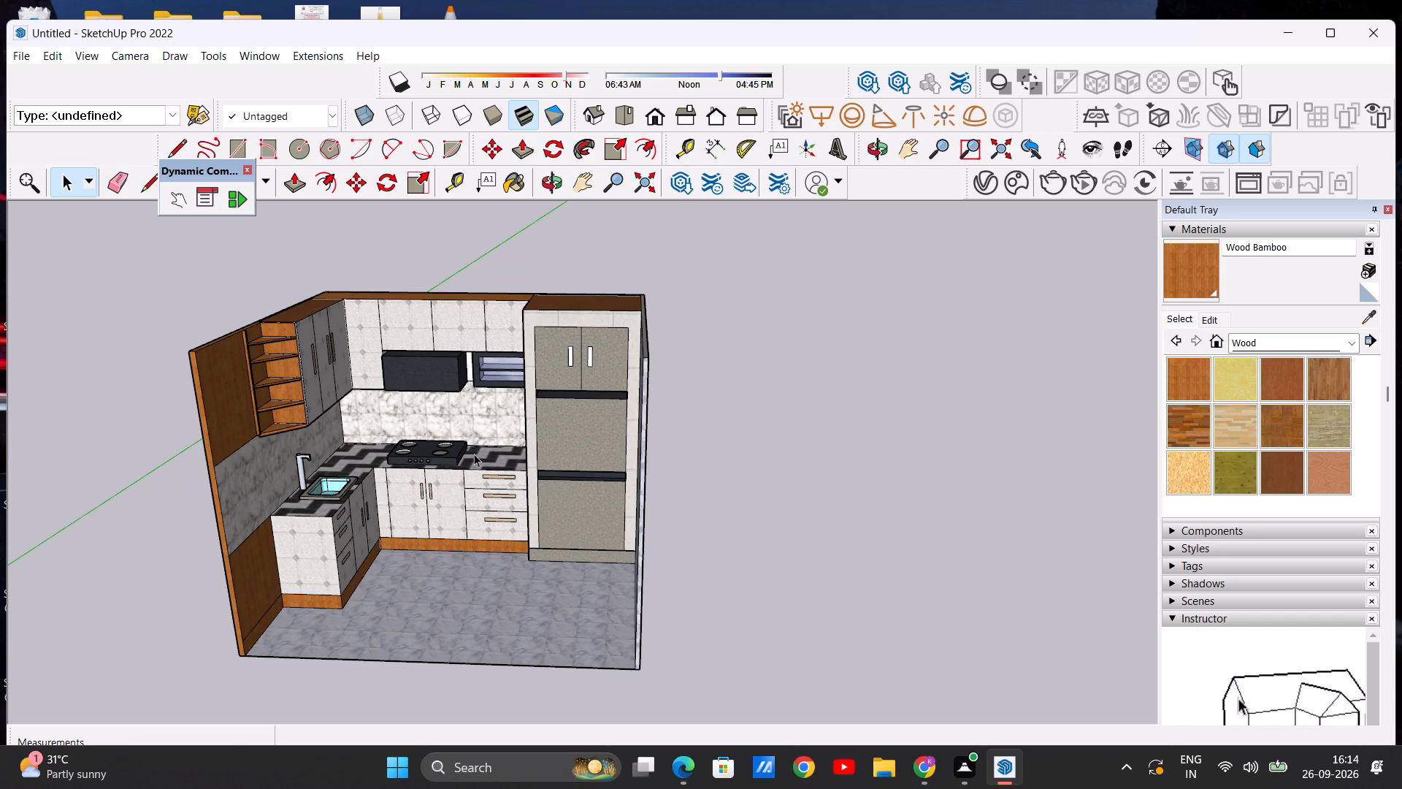
pyautogui.scroll(-1, 474, 454)
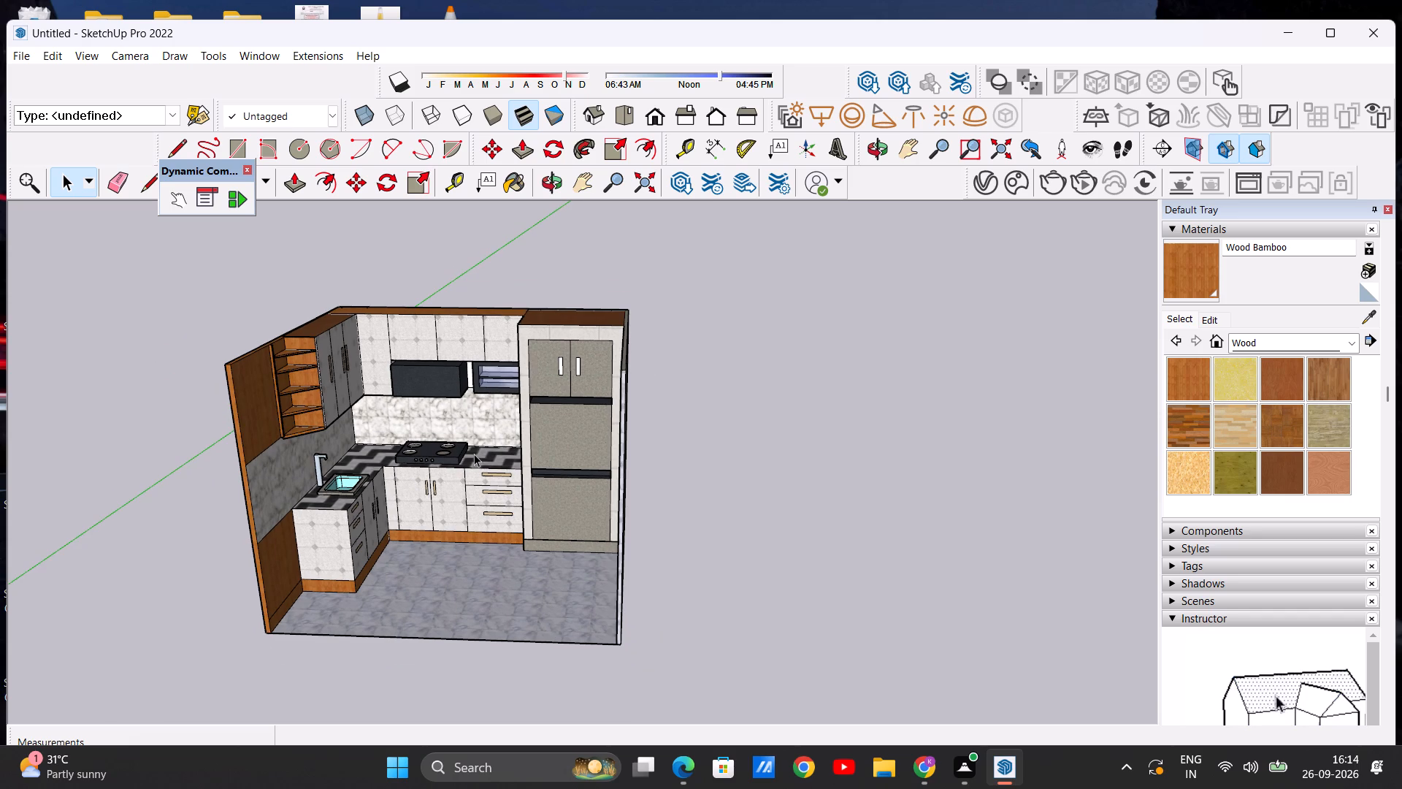
pyautogui.scroll(3, 321, 463)
pyautogui.scroll(-4, 607, 403)
pyautogui.scroll(3, 567, 408)
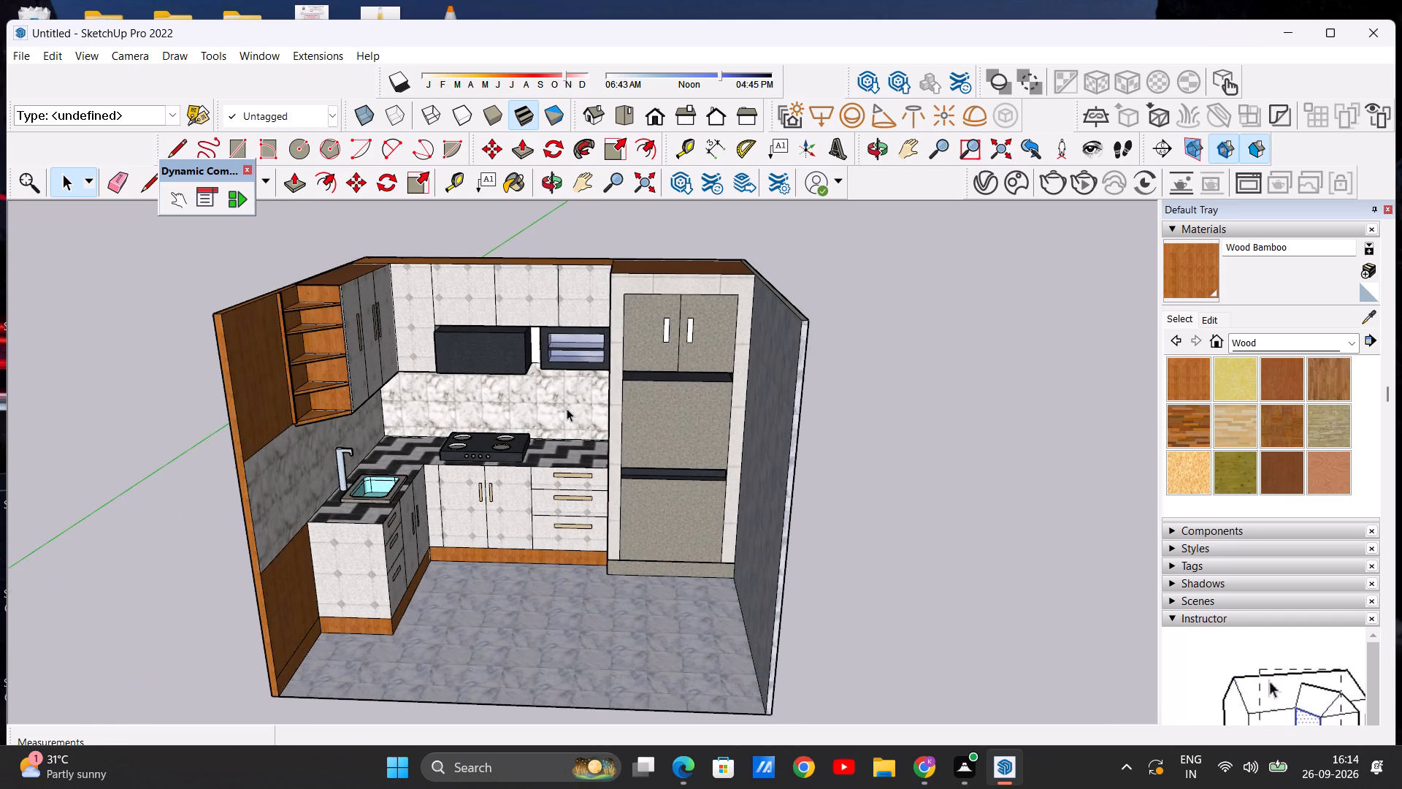
pyautogui.scroll(-2, 583, 391)
pyautogui.scroll(5, 637, 402)
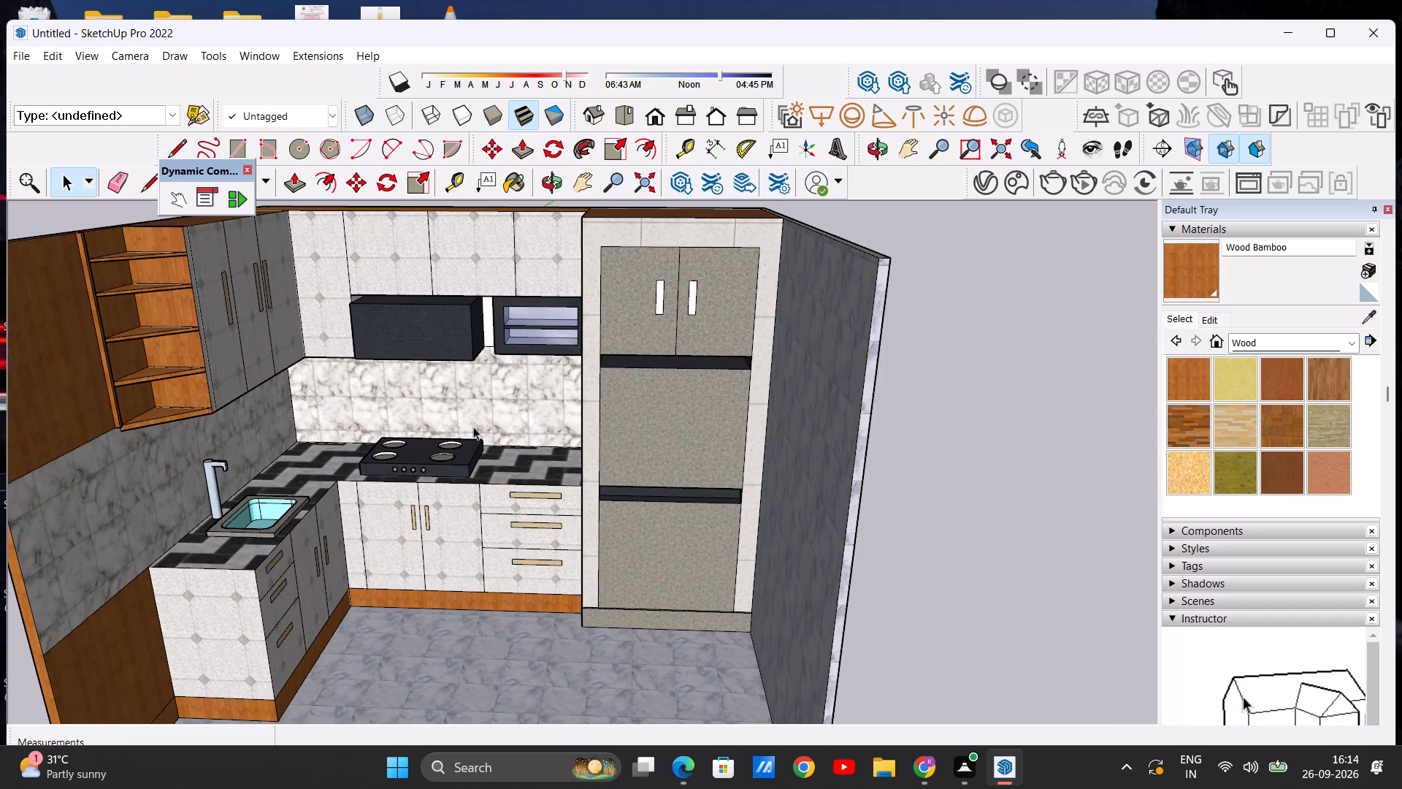
# Inspect the hob from above, examining its burner recesses, black top and the surrounding chequered countertop up close.
pyautogui.moveTo(473, 428); pyautogui.dragTo(576, 611, button='middle')
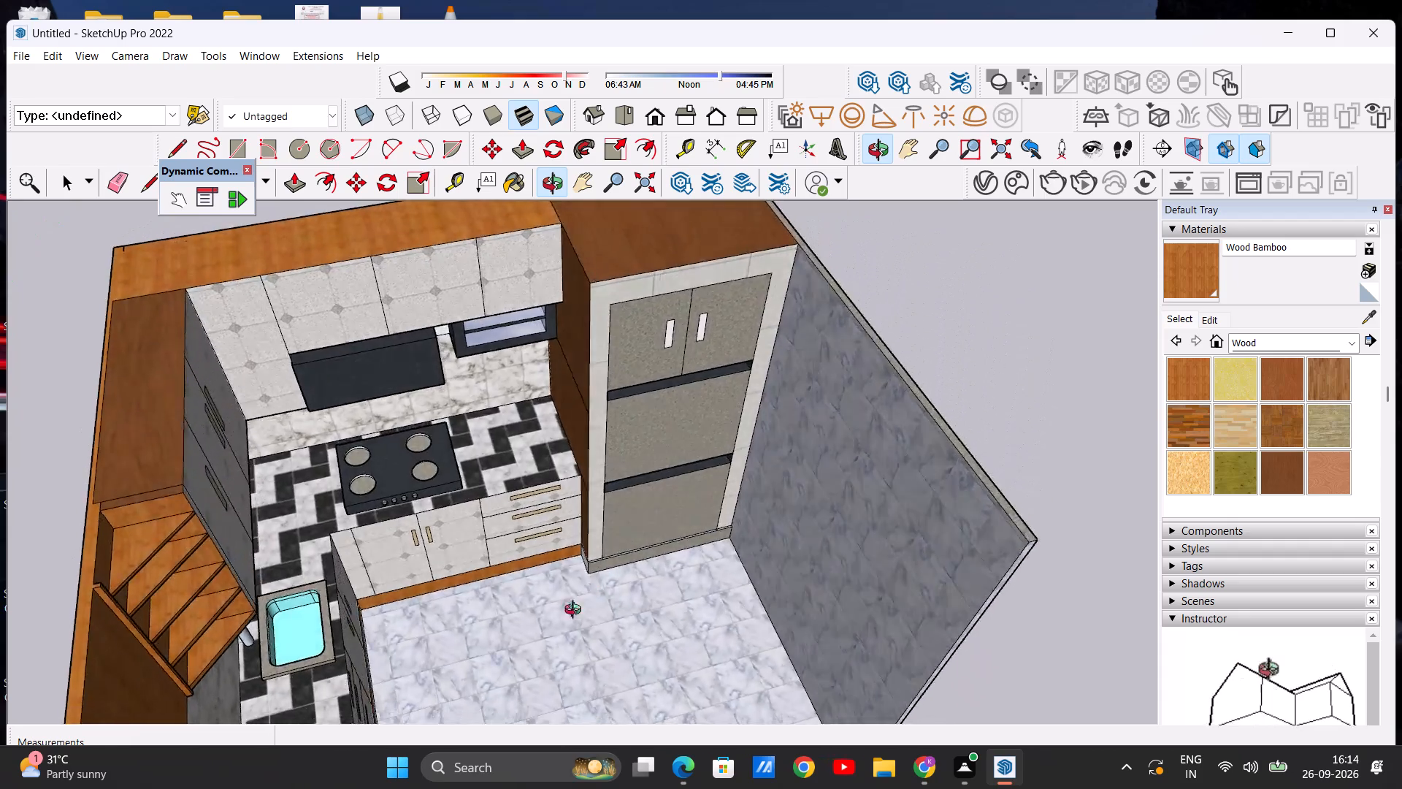
pyautogui.moveTo(576, 611); pyautogui.dragTo(429, 604, button='middle')
pyautogui.scroll(17, 408, 302)
pyautogui.scroll(3, 445, 465)
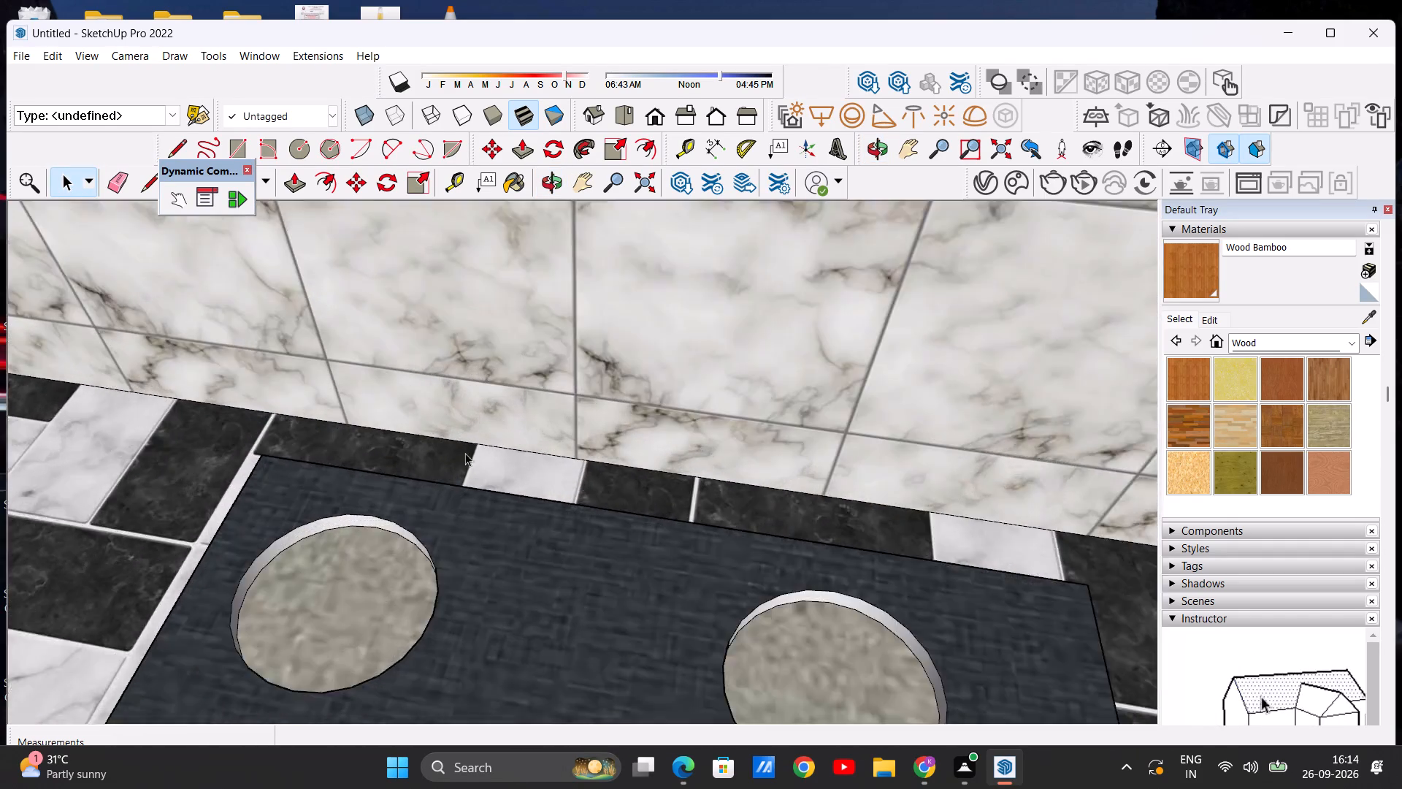
pyautogui.scroll(8, 465, 453)
pyautogui.scroll(-11, 572, 443)
pyautogui.moveTo(576, 430); pyautogui.dragTo(564, 496, button='middle')
pyautogui.scroll(5, 548, 466)
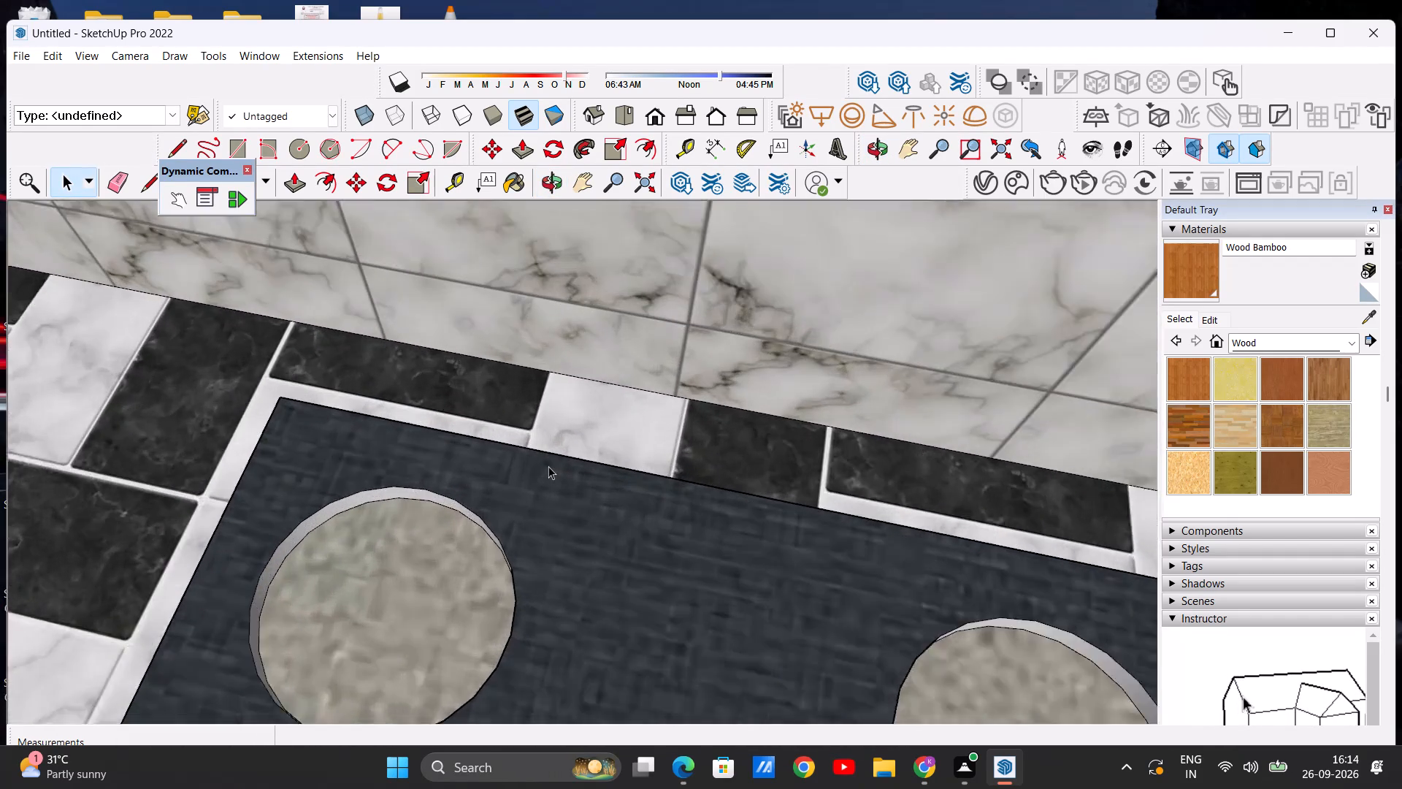
pyautogui.scroll(10, 548, 466)
pyautogui.scroll(-20, 597, 424)
pyautogui.scroll(-17, 597, 424)
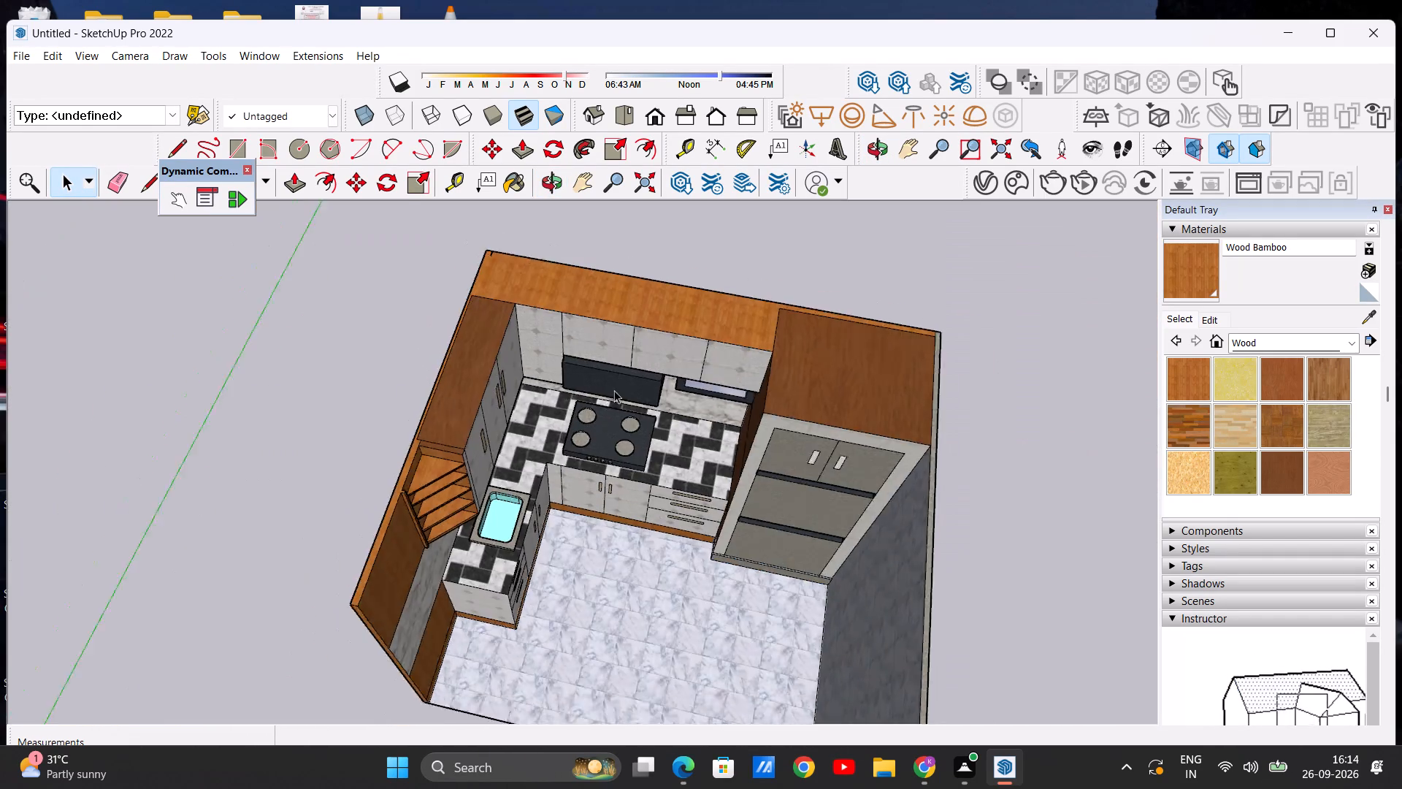
pyautogui.scroll(-3, 614, 390)
# Examine the base cabinets, drawer handles, sink counter and tall unit from the front, near and far.
pyautogui.moveTo(608, 495); pyautogui.dragTo(608, 330, button='middle')
pyautogui.scroll(8, 590, 459)
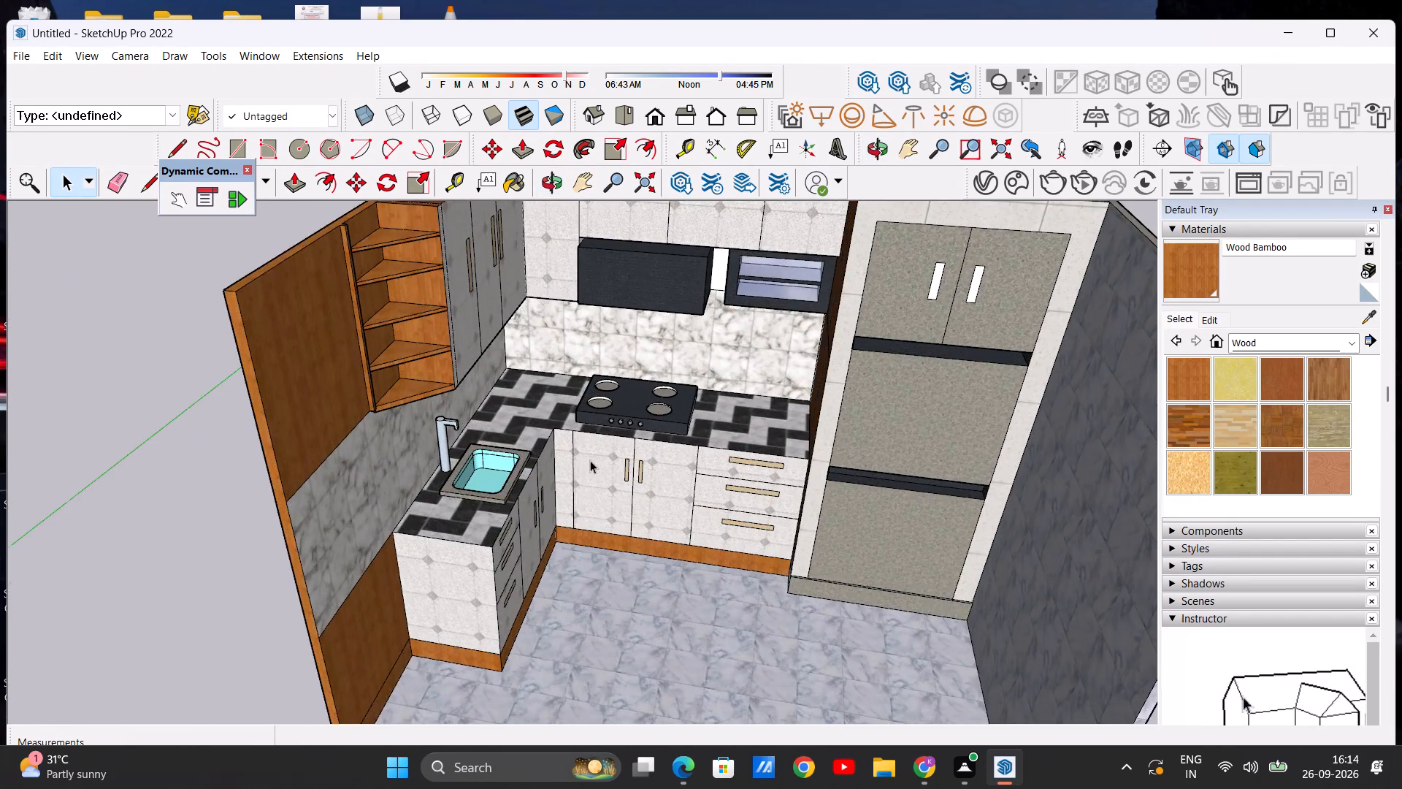
pyautogui.moveTo(641, 570); pyautogui.dragTo(654, 489, button='middle')
pyautogui.scroll(2, 654, 489)
pyautogui.scroll(-7, 654, 489)
pyautogui.moveTo(656, 542); pyautogui.dragTo(657, 515, button='middle')
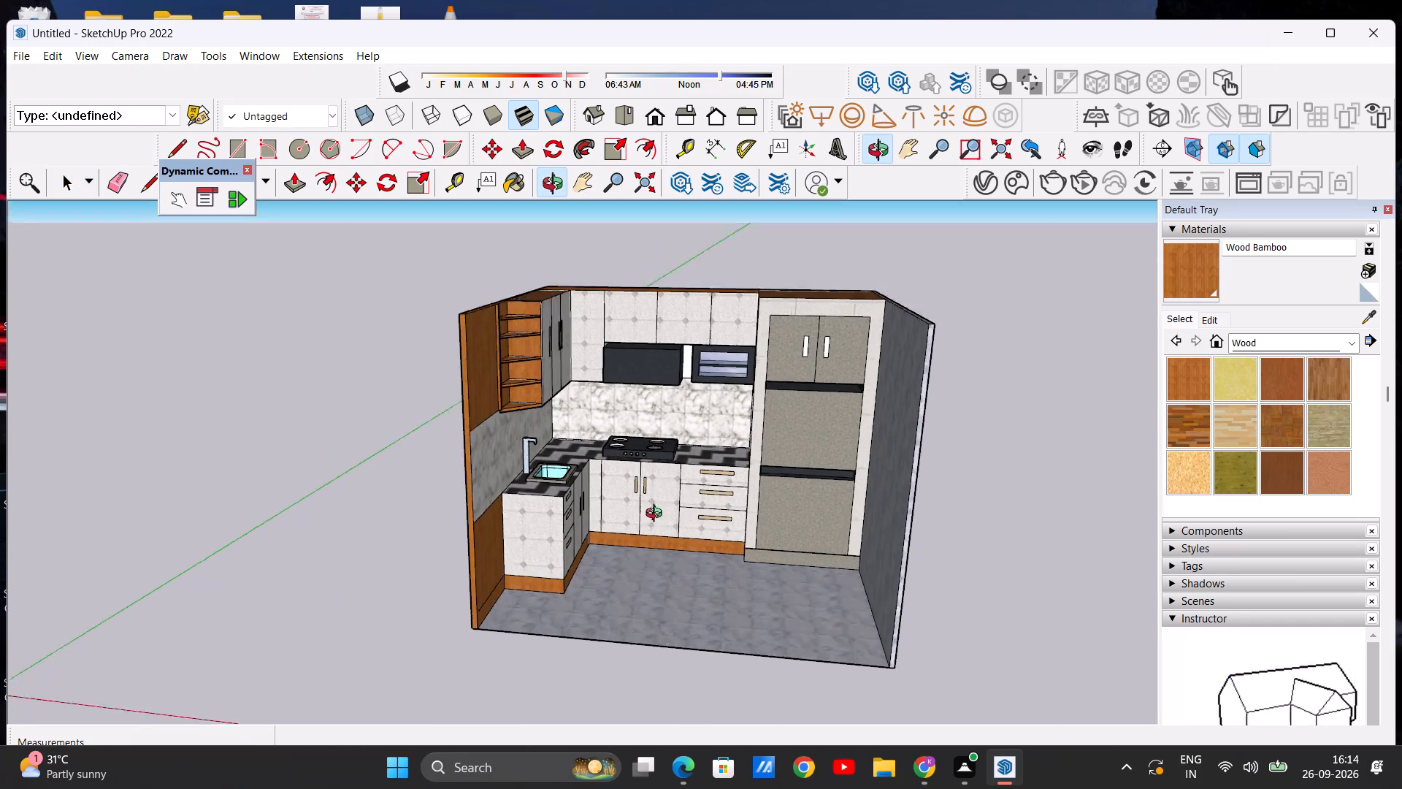
pyautogui.moveTo(657, 515); pyautogui.dragTo(660, 530, button='middle')
pyautogui.scroll(9, 710, 515)
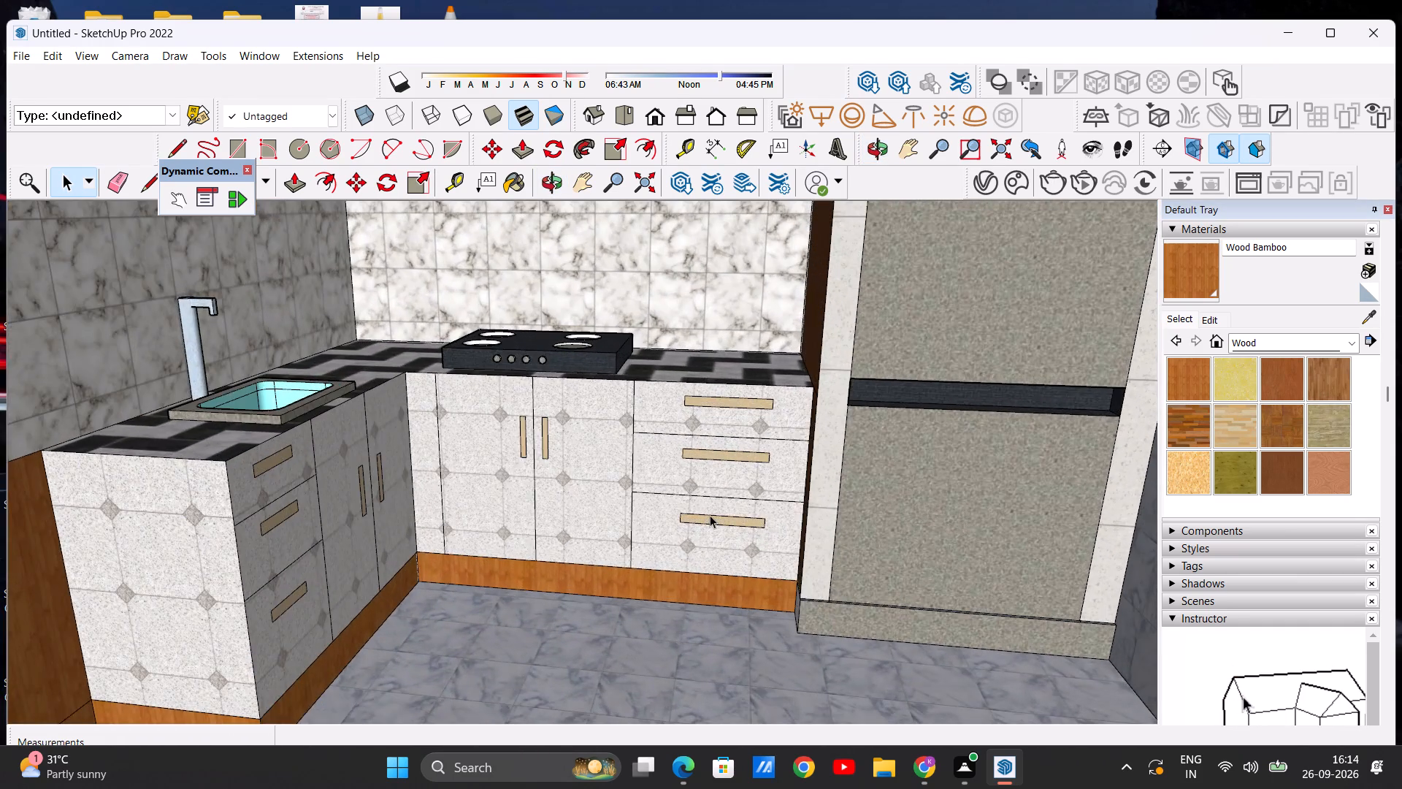
pyautogui.scroll(-14, 694, 511)
# Review the corner shelves, wall cabinets and overall layout, ending on a raised front perspective of the kitchen.
pyautogui.scroll(6, 499, 399)
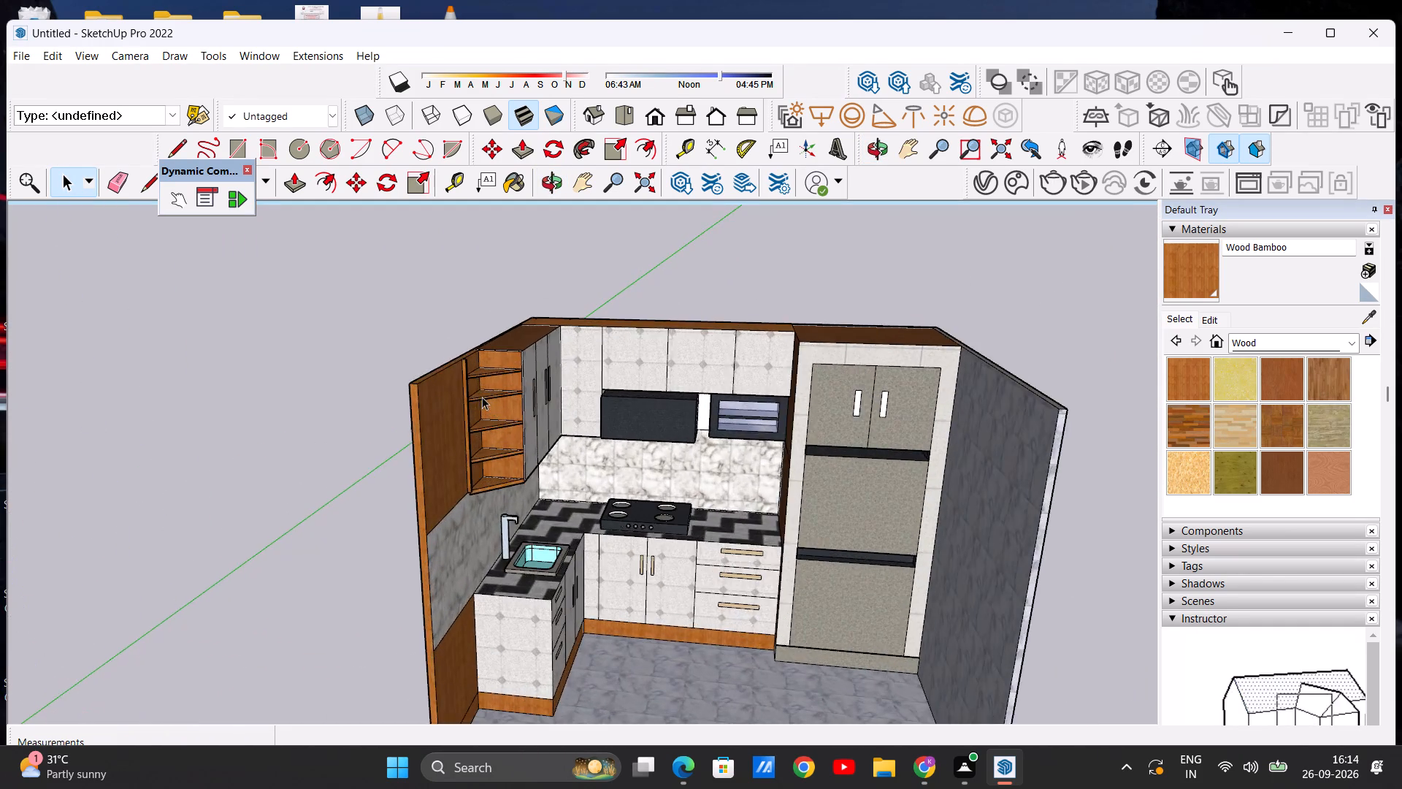
pyautogui.scroll(2, 482, 397)
pyautogui.scroll(-8, 497, 419)
pyautogui.moveTo(543, 461); pyautogui.dragTo(550, 475, button='middle')
pyautogui.scroll(8, 550, 481)
pyautogui.scroll(-5, 549, 489)
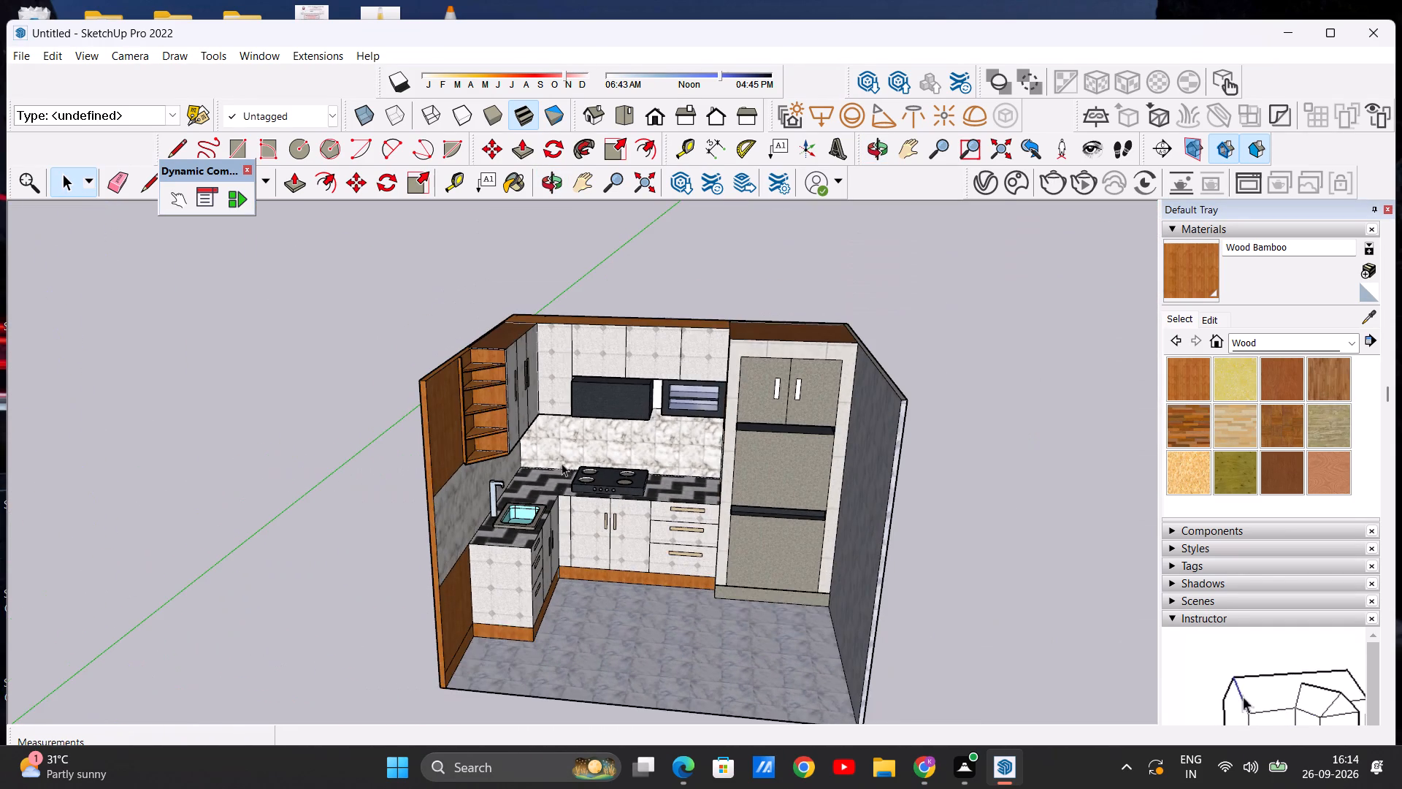
pyautogui.scroll(1, 638, 390)
pyautogui.scroll(1, 777, 442)
pyautogui.scroll(-4, 695, 417)
pyautogui.scroll(3, 847, 467)
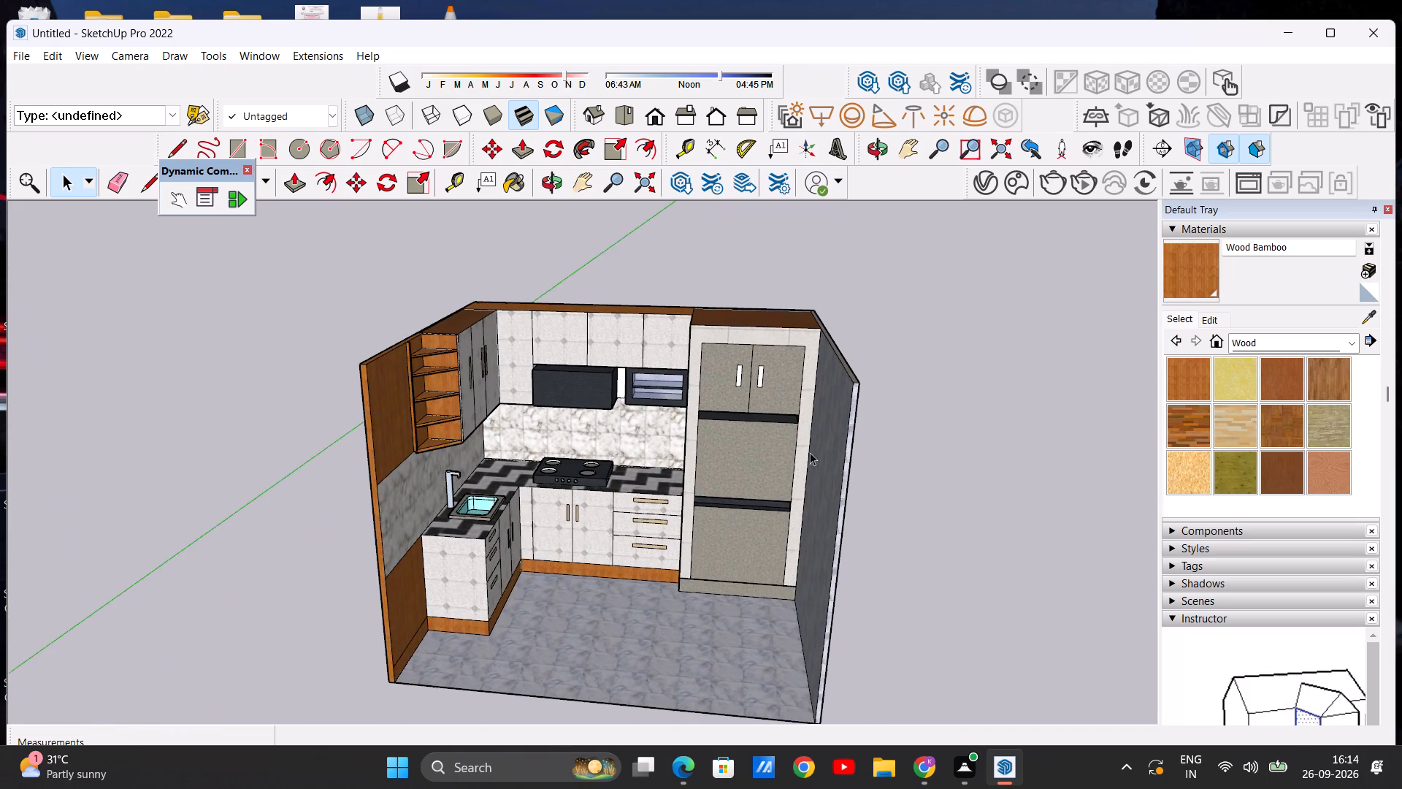
pyautogui.scroll(1, 784, 428)
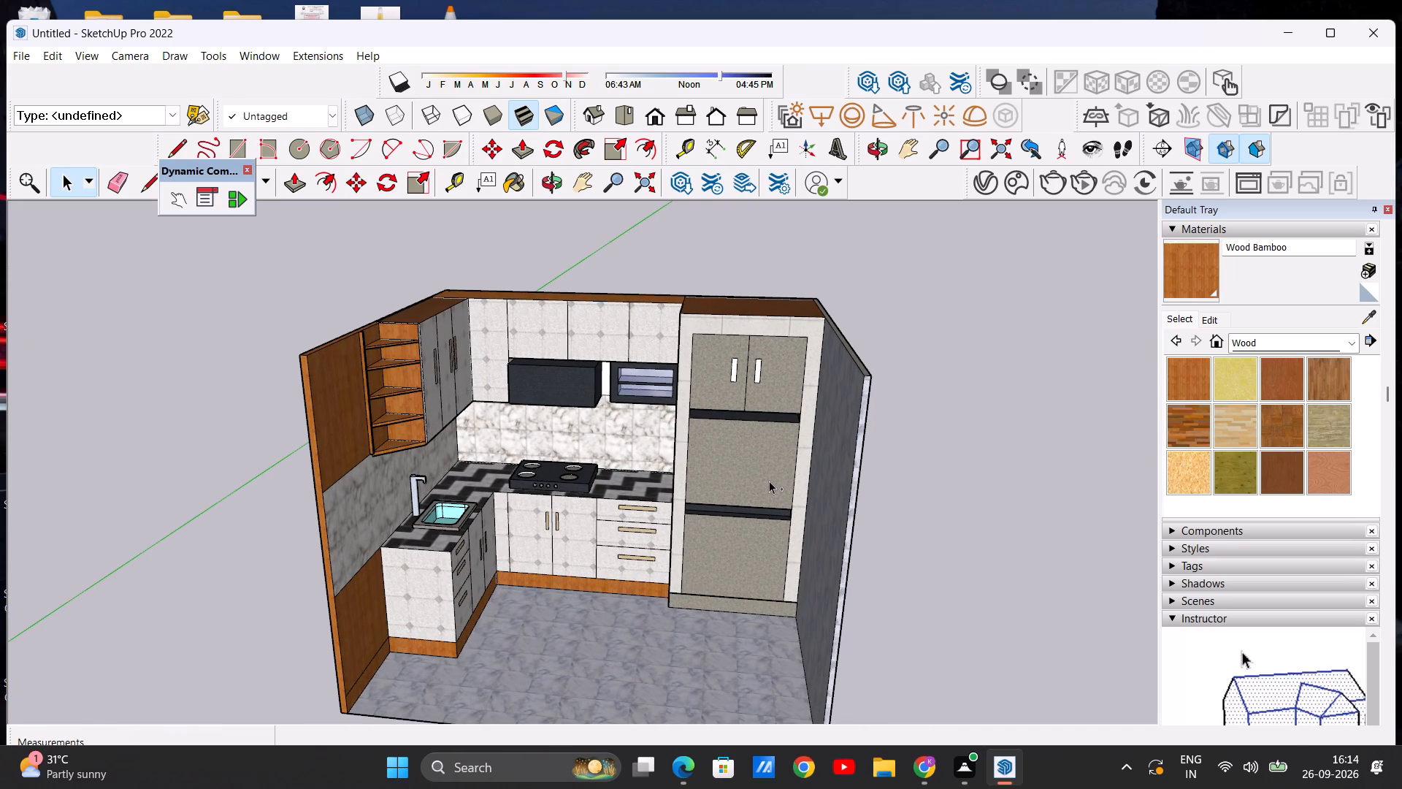
# Save the model in the Documents folder as a SketchUp file named kalyan.
pyautogui.hotkey('ctrl', 's')
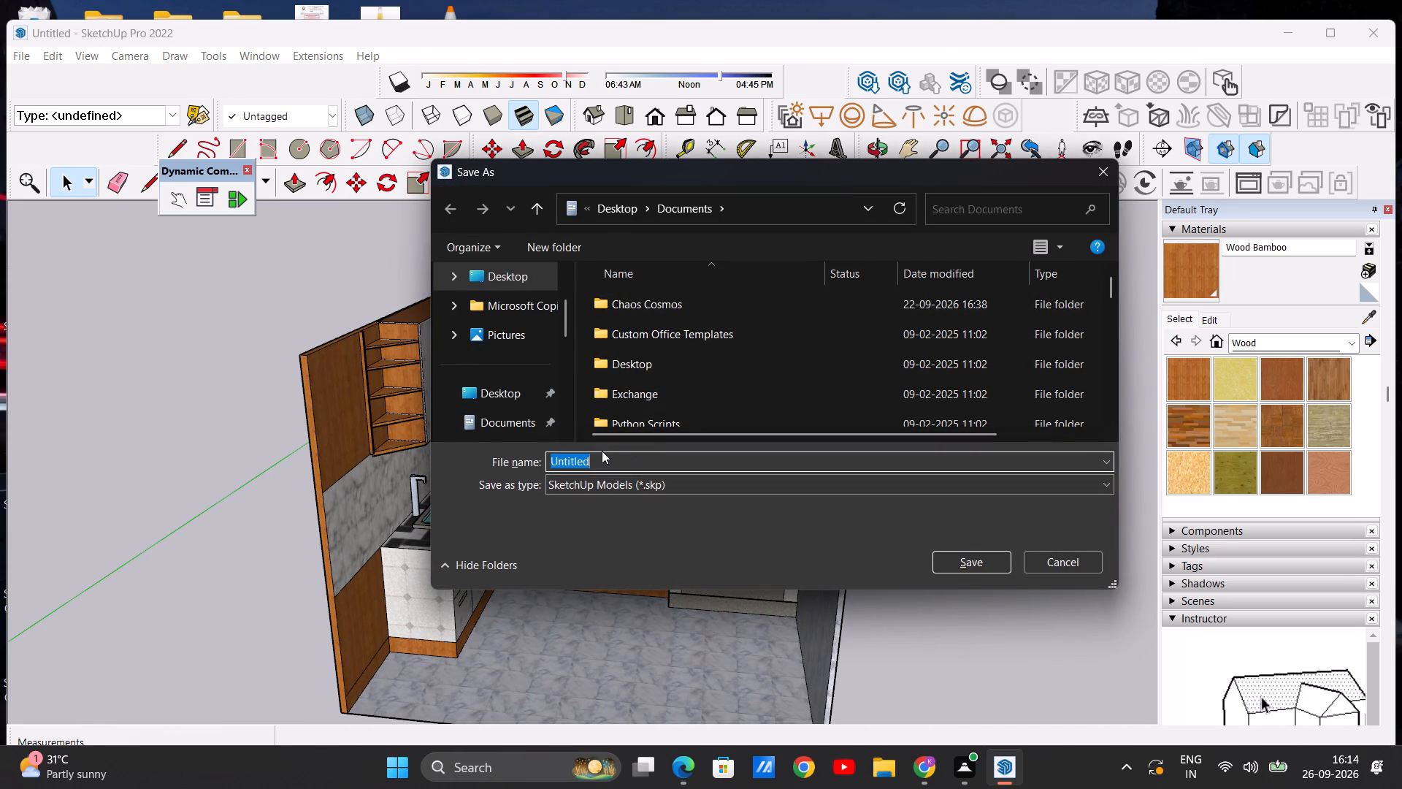
pyautogui.press('BackSpace')
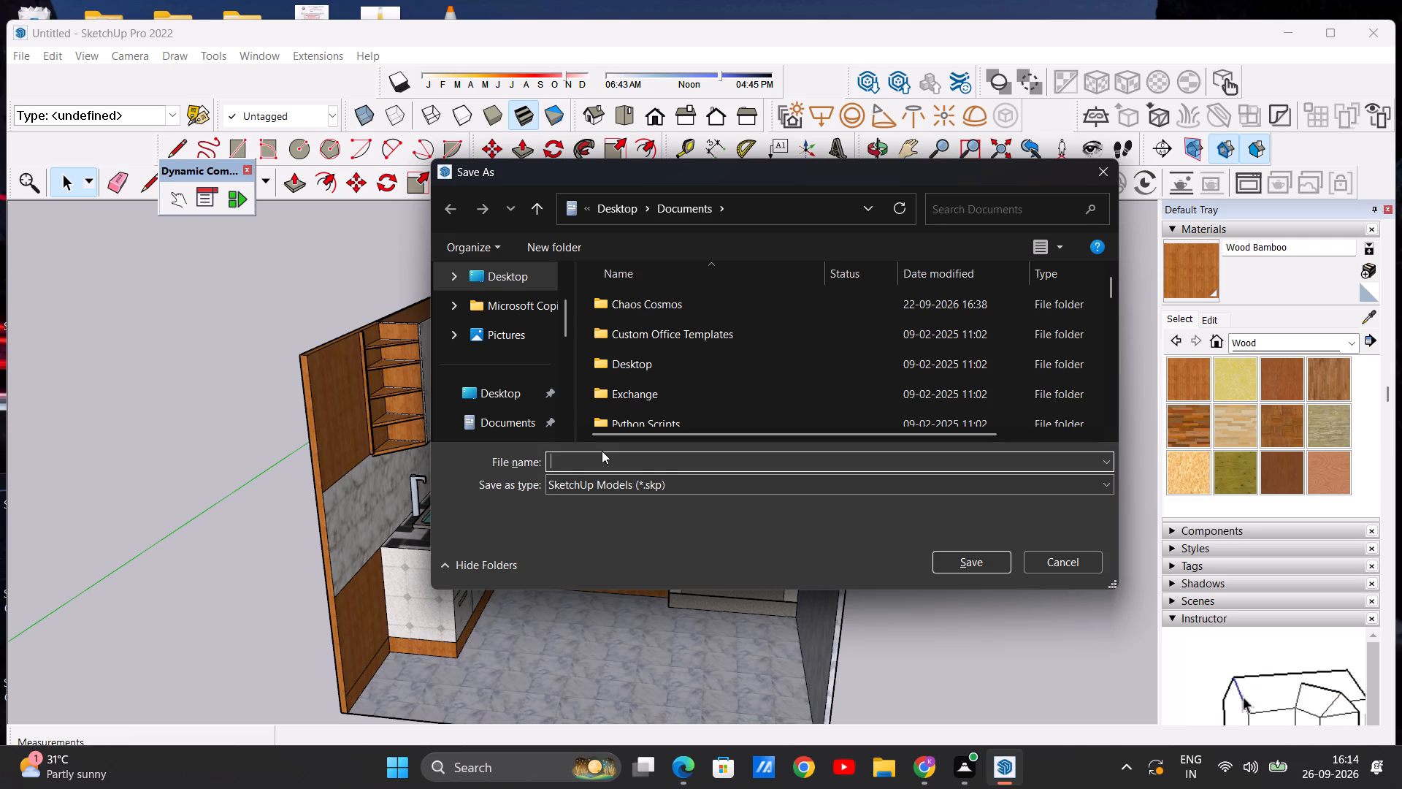
pyautogui.write('ka')
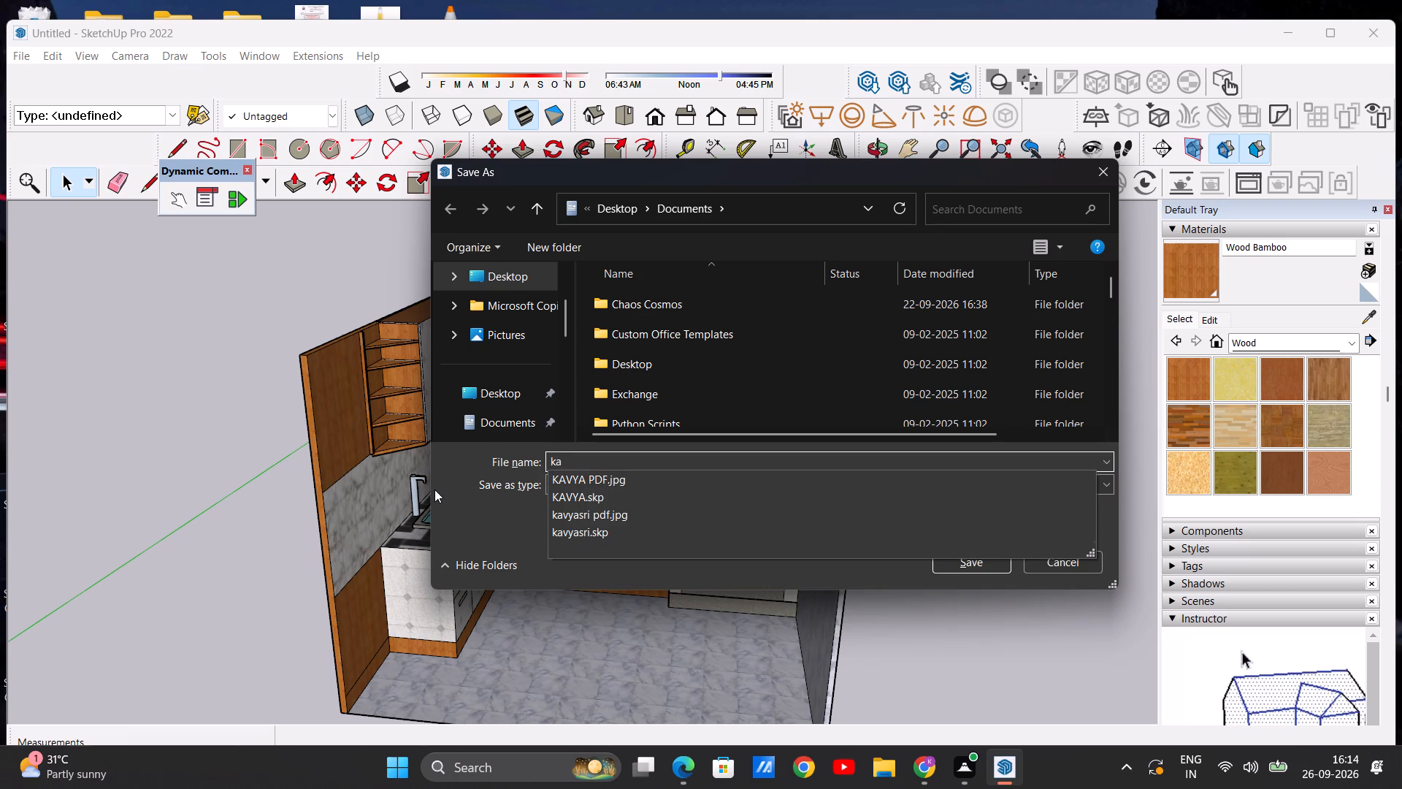
pyautogui.press('l')
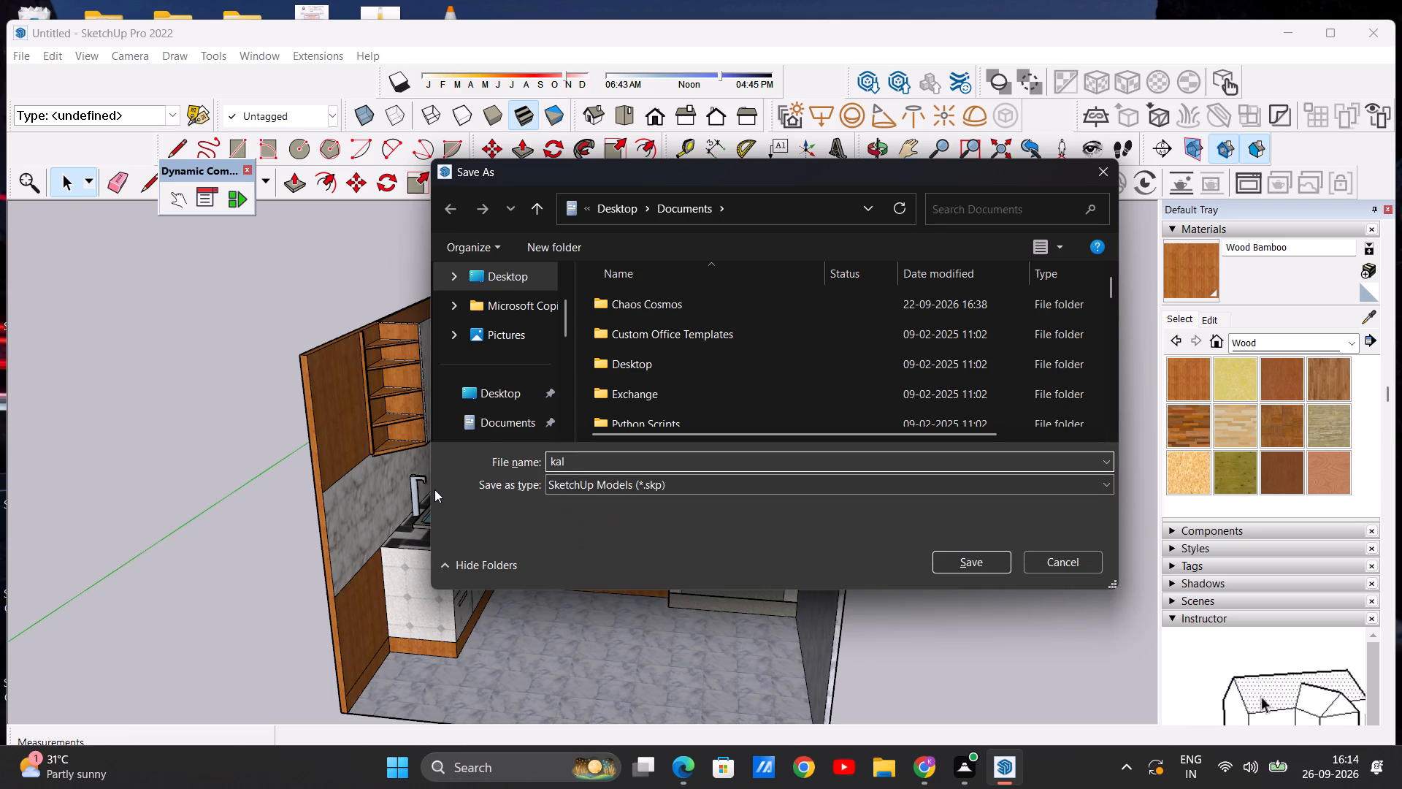
pyautogui.write('yan')
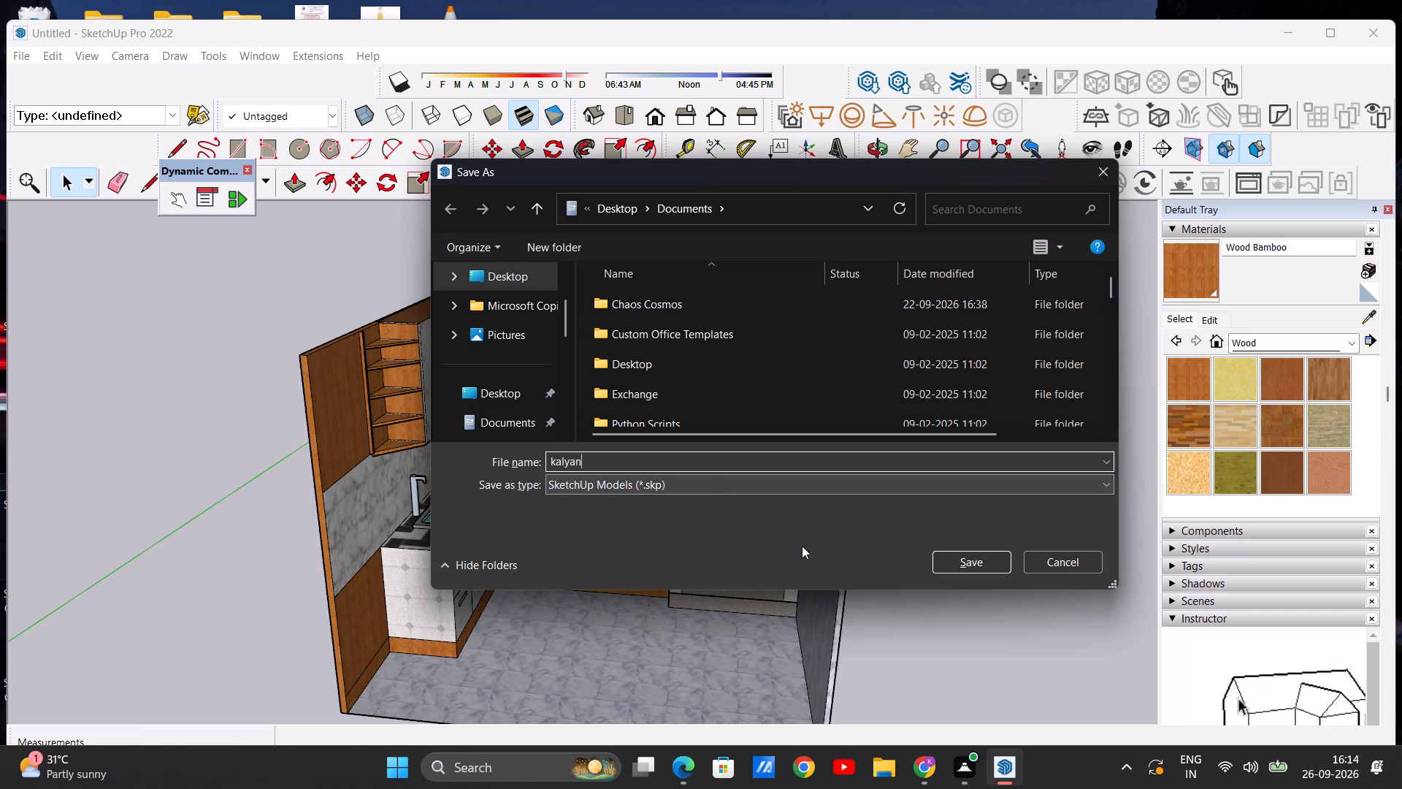
pyautogui.click(962, 567)
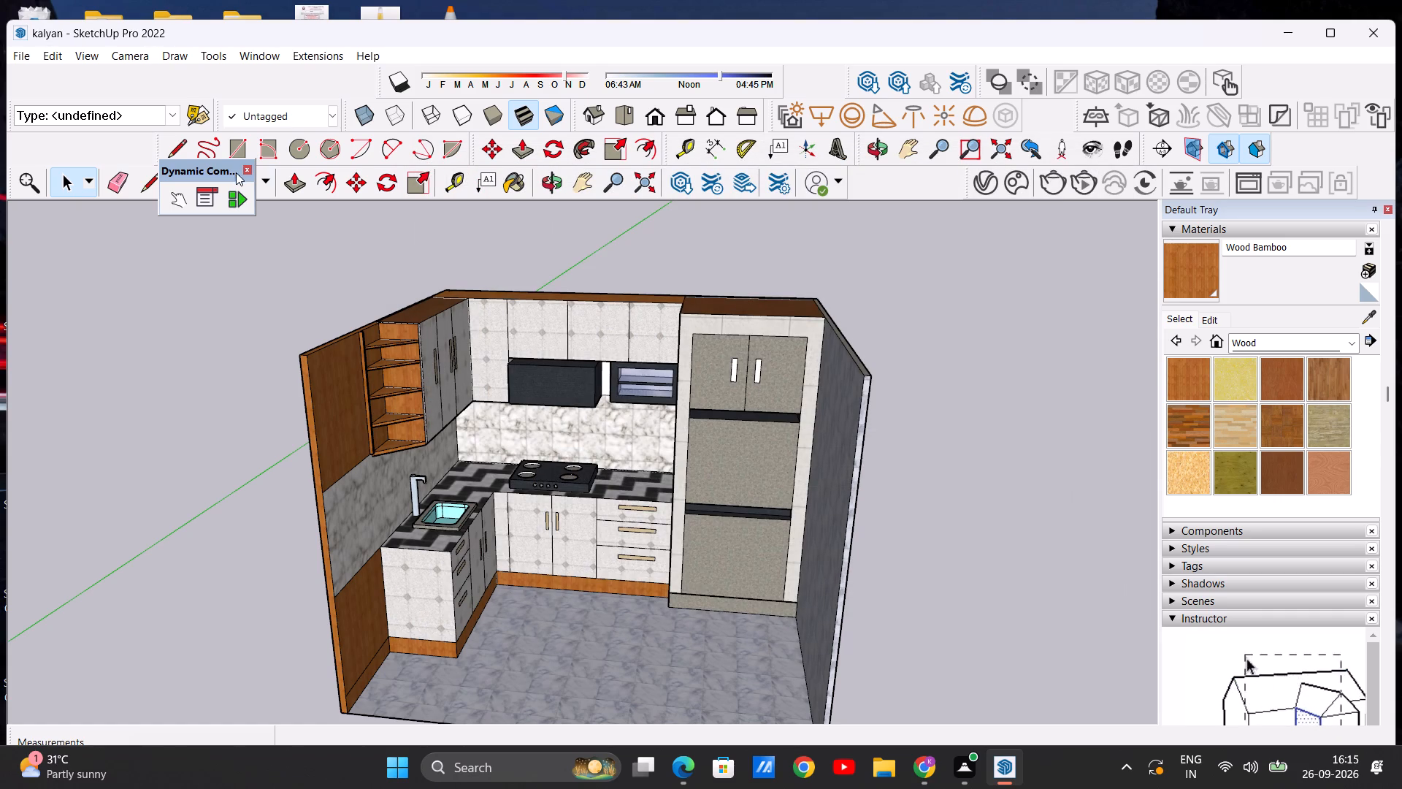
# Export the current kitchen view as a 2D JPEG image named kalyan pdf in the Documents folder.
pyautogui.click(23, 49)
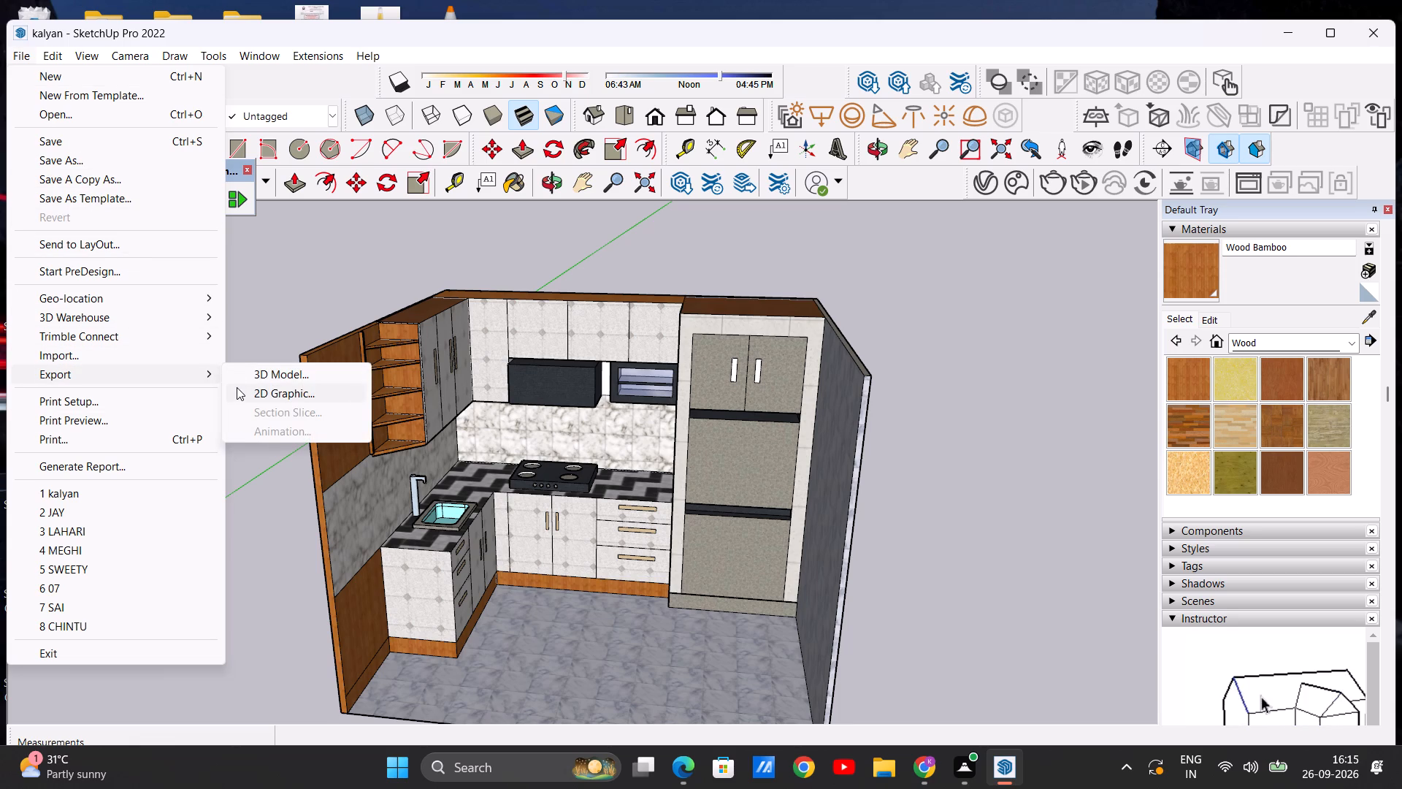
pyautogui.click(237, 389)
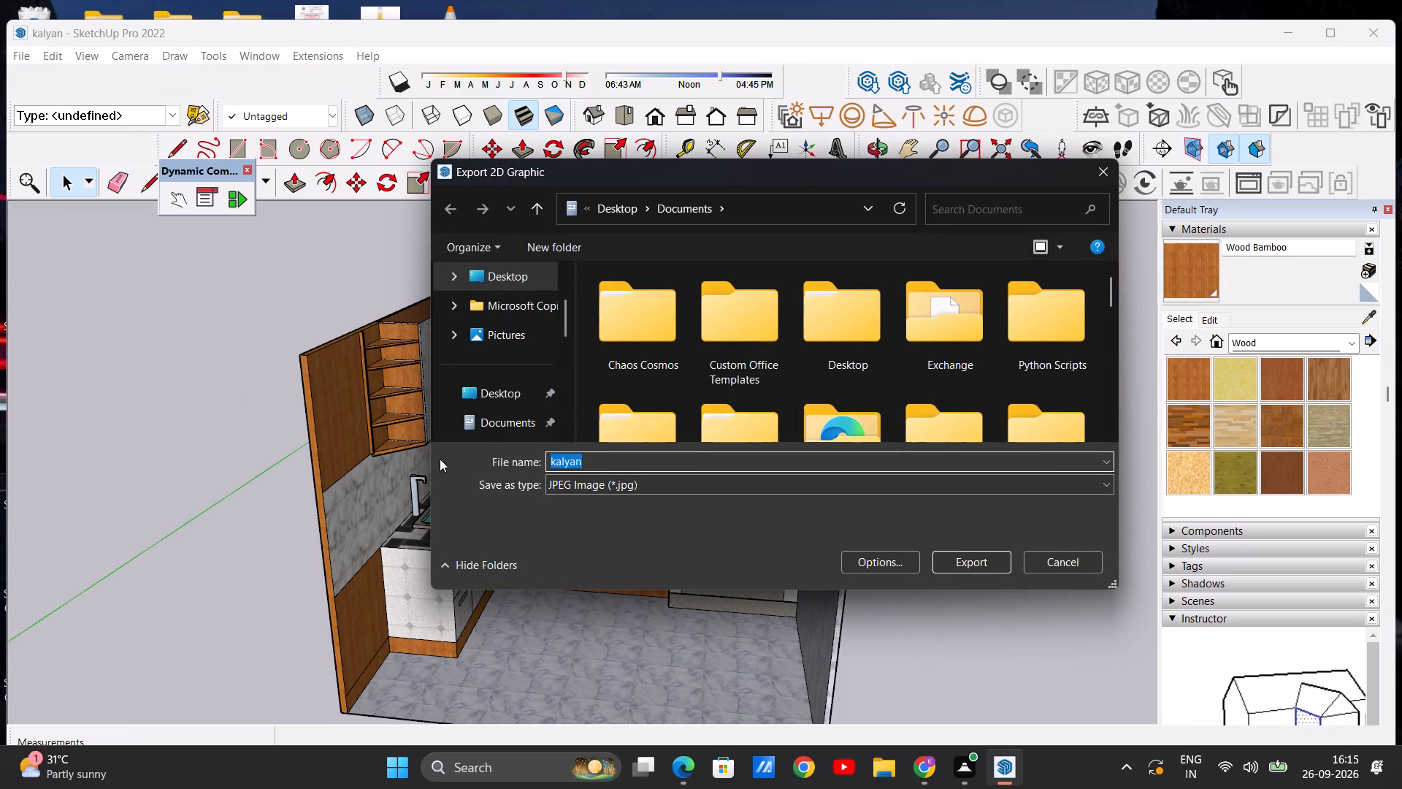
pyautogui.click(595, 465)
pyautogui.press('space')
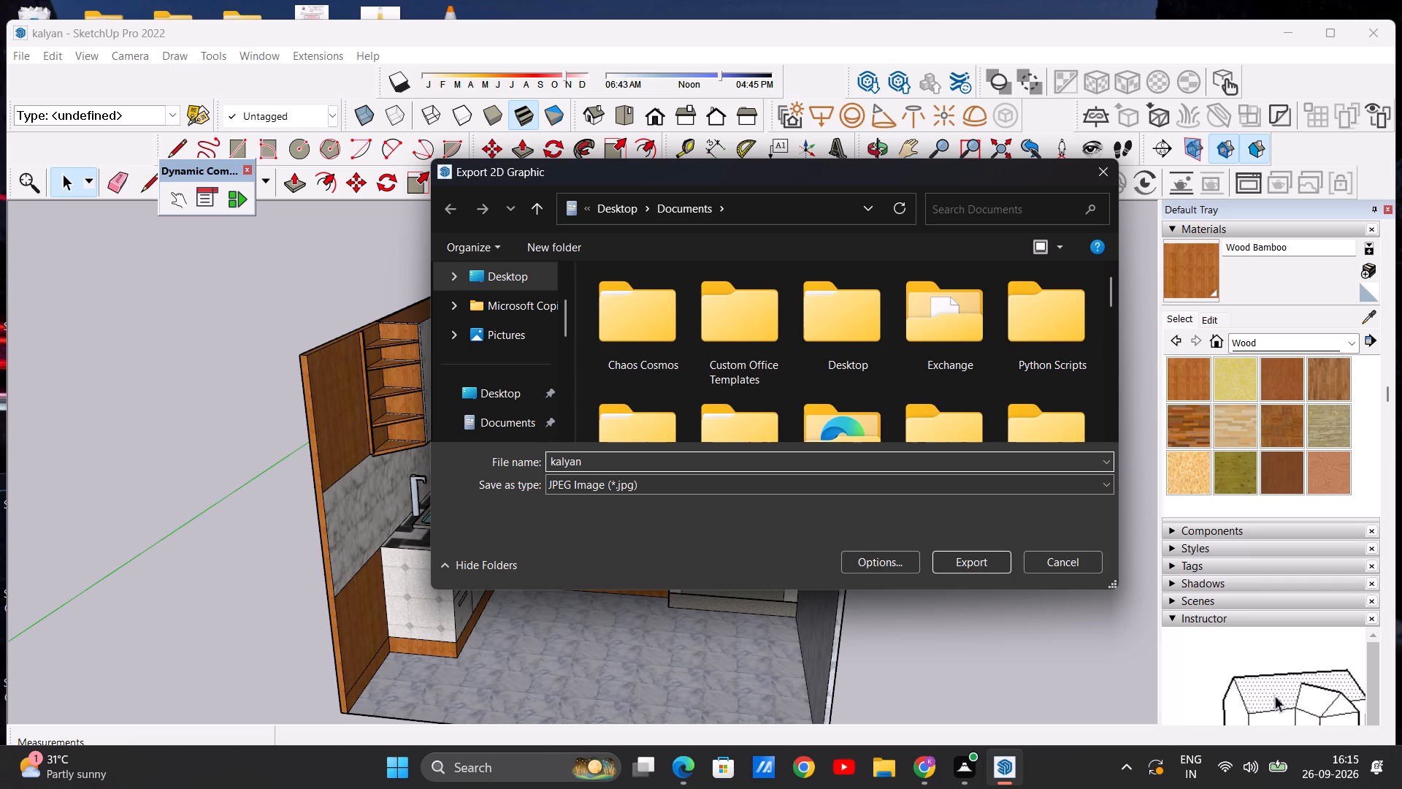
pyautogui.write('pdf')
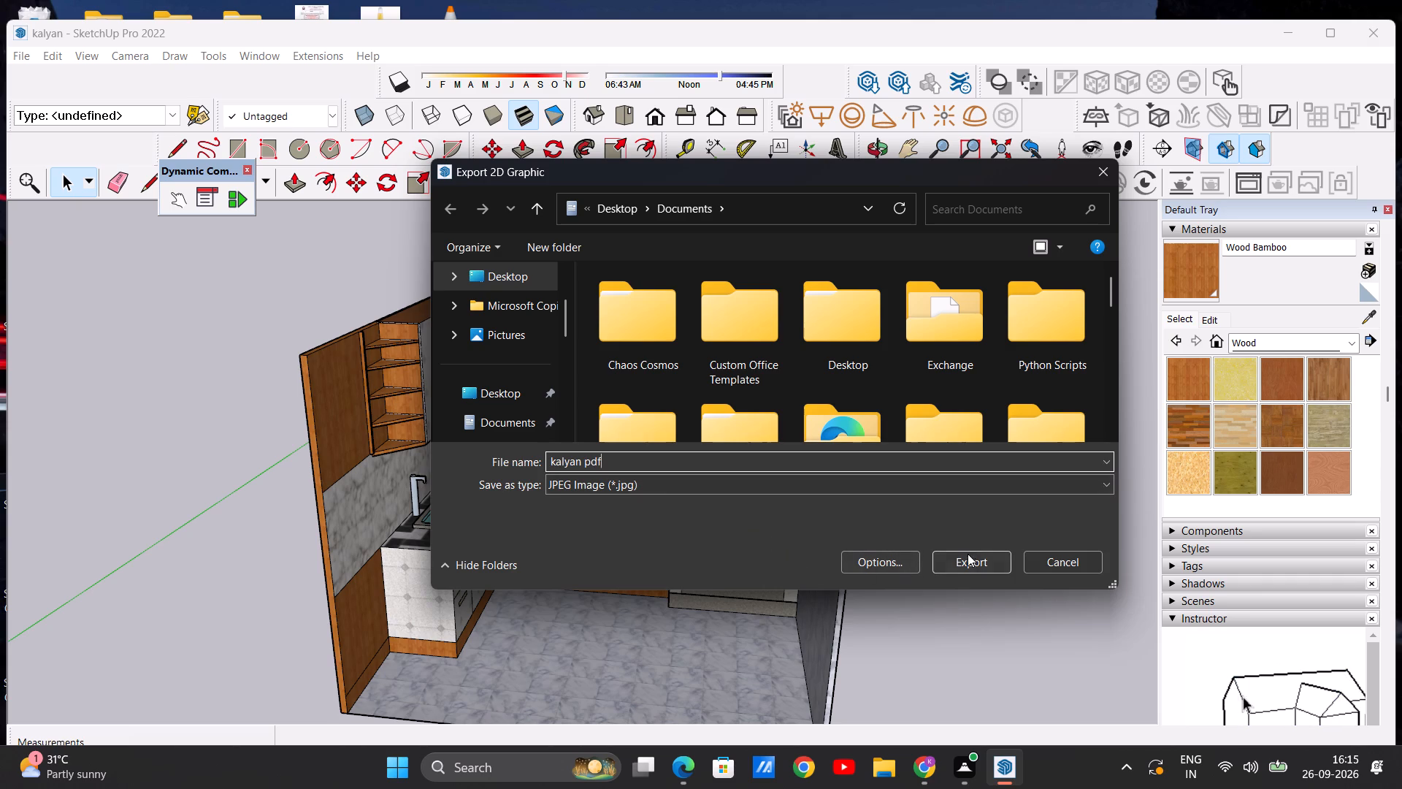
pyautogui.click(982, 556)
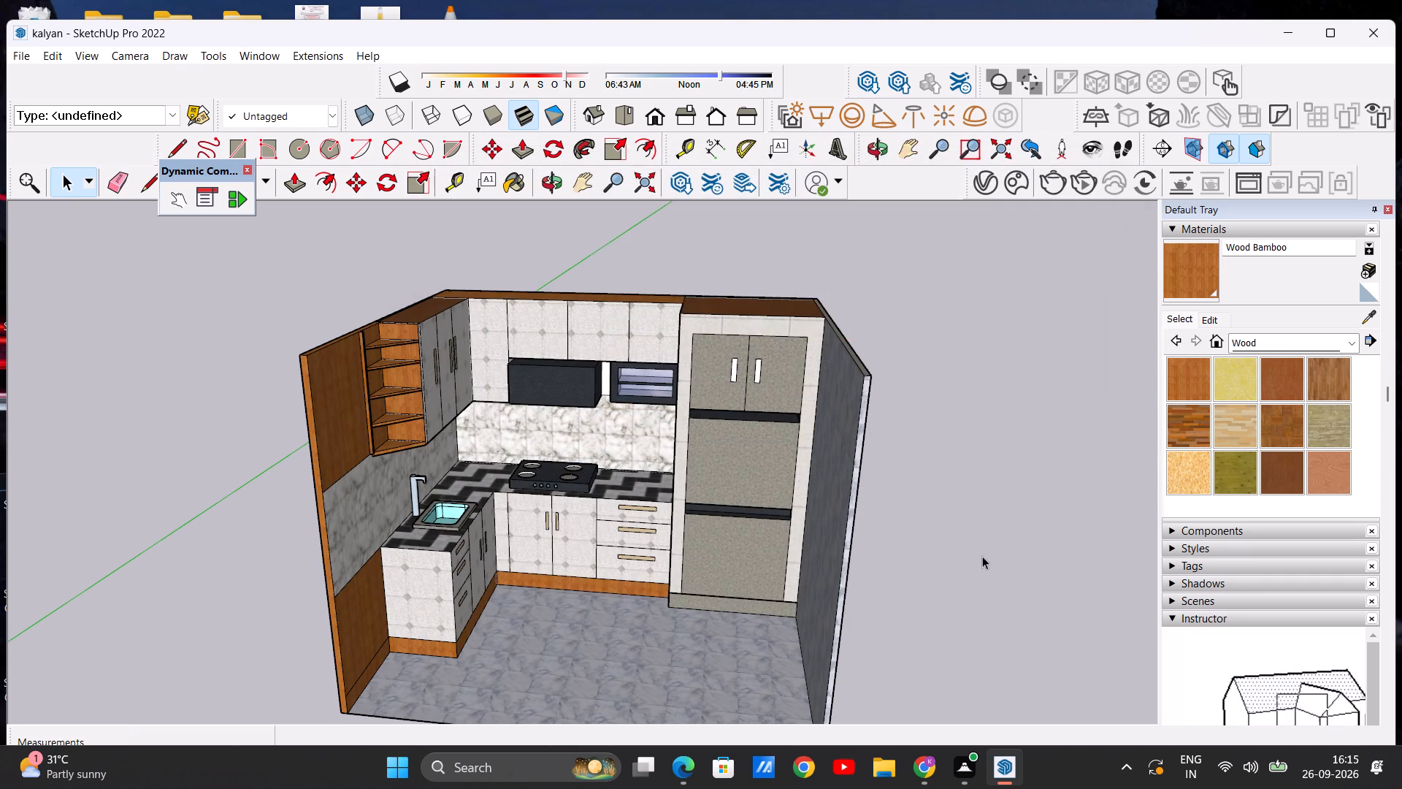